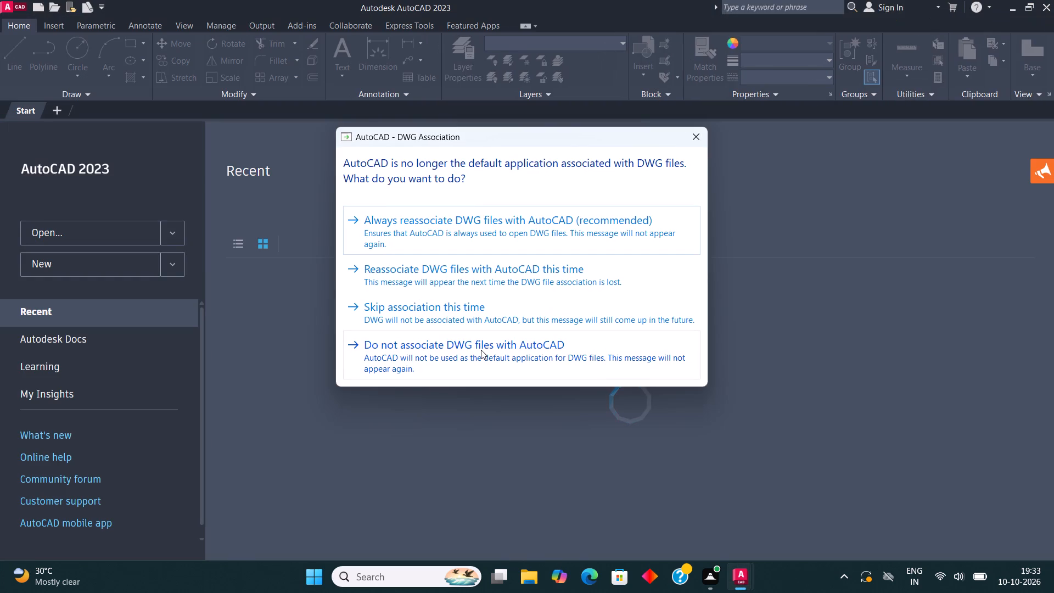
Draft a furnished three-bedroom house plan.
Dismiss the DWG association prompt and start a new blank drawing.
click(686, 135)
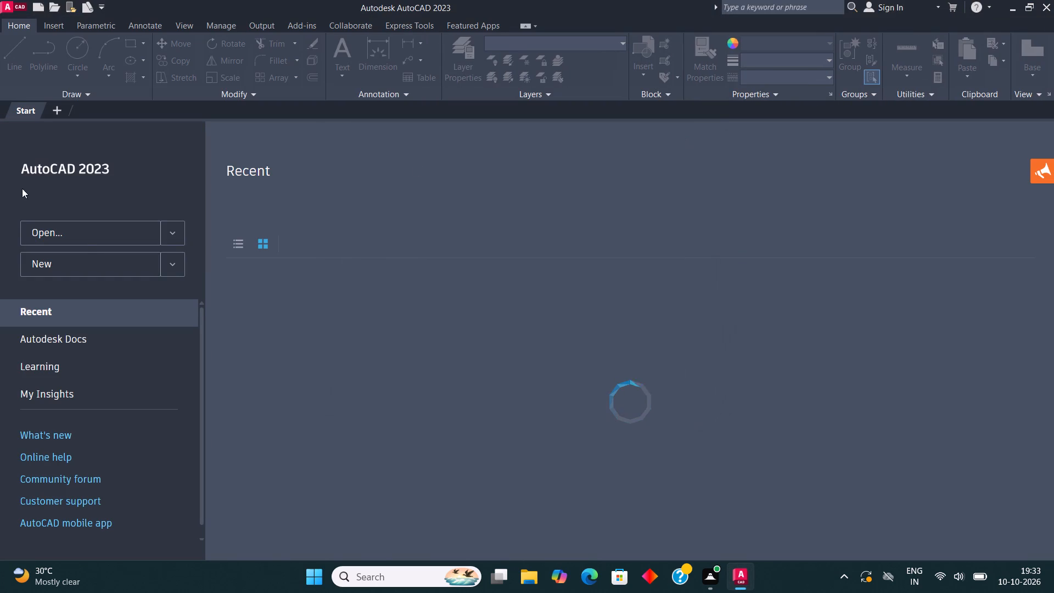
click(96, 259)
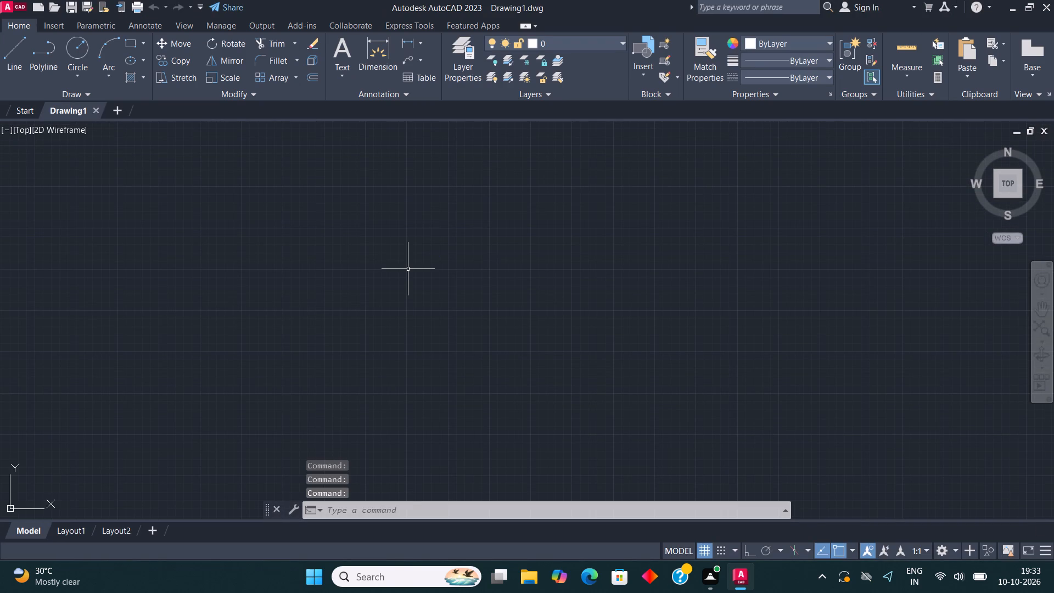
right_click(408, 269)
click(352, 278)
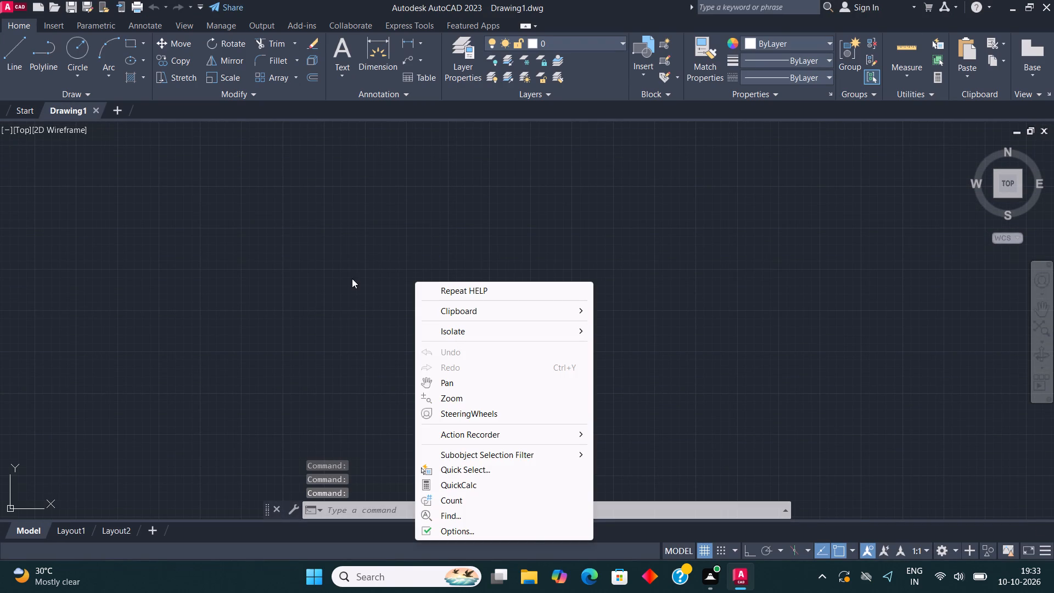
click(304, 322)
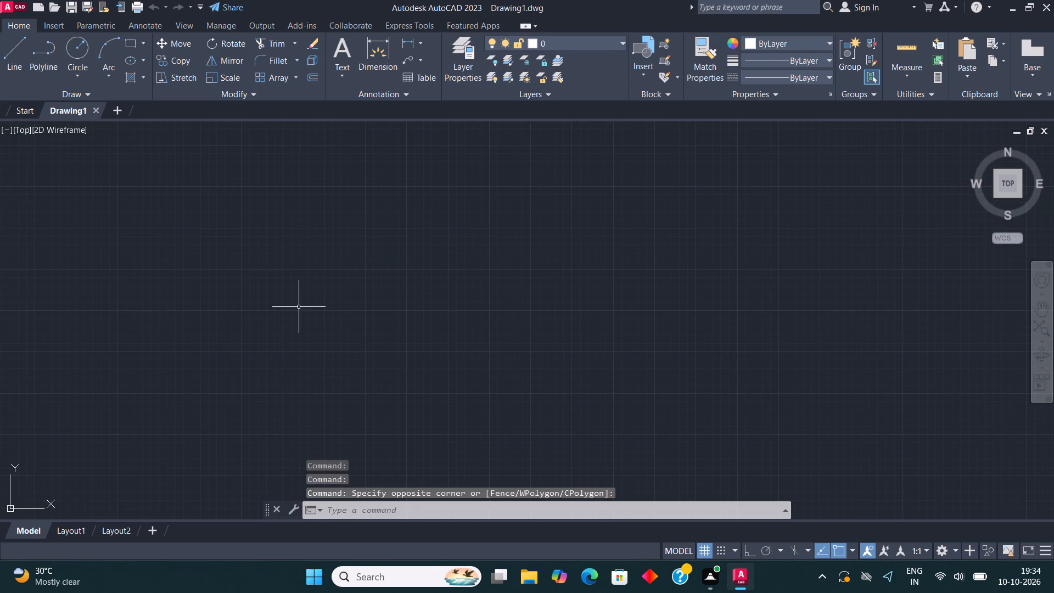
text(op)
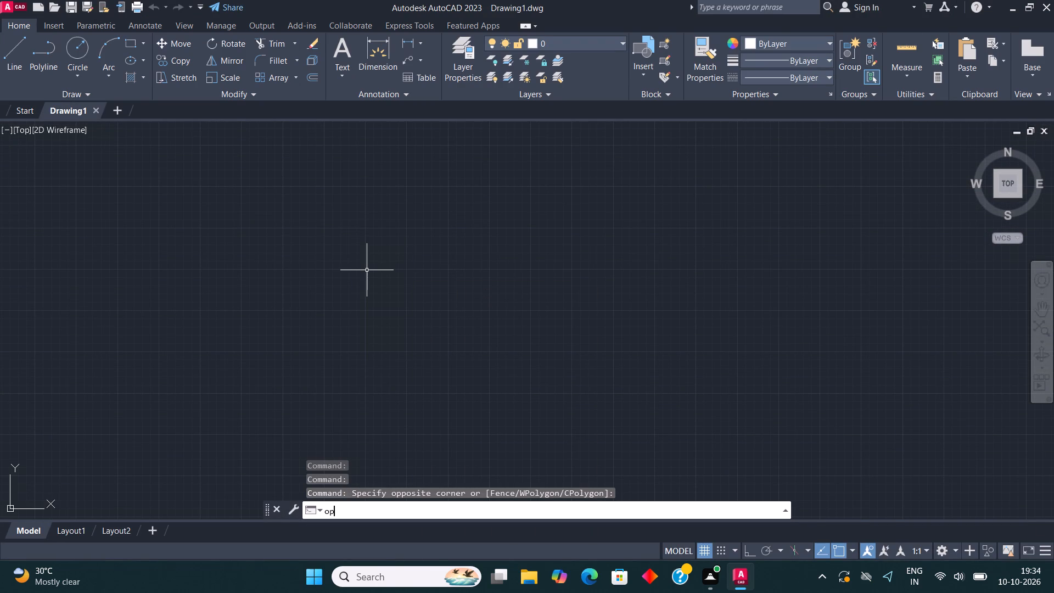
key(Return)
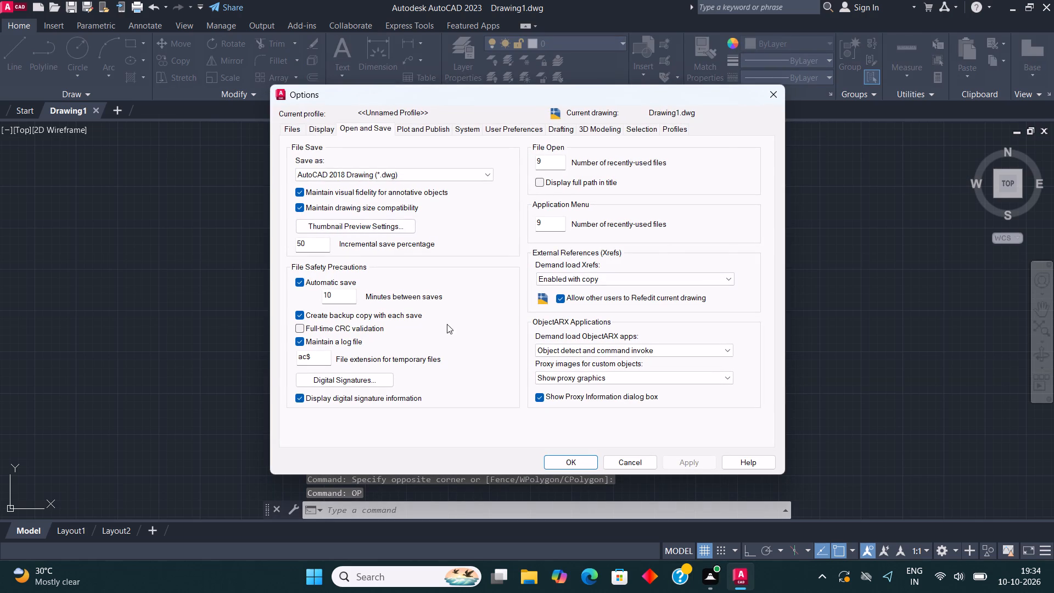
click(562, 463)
Configure the drawing units to Architectural length with 0'-0" precision and an insertion scale of Inches.
text(un)
key(Return)
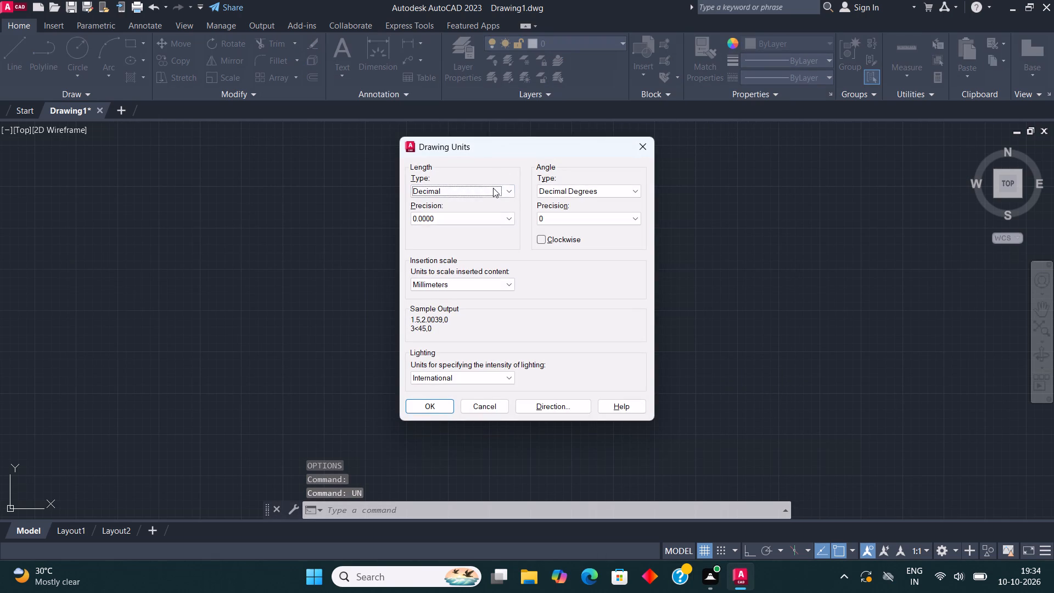
click(493, 188)
click(476, 201)
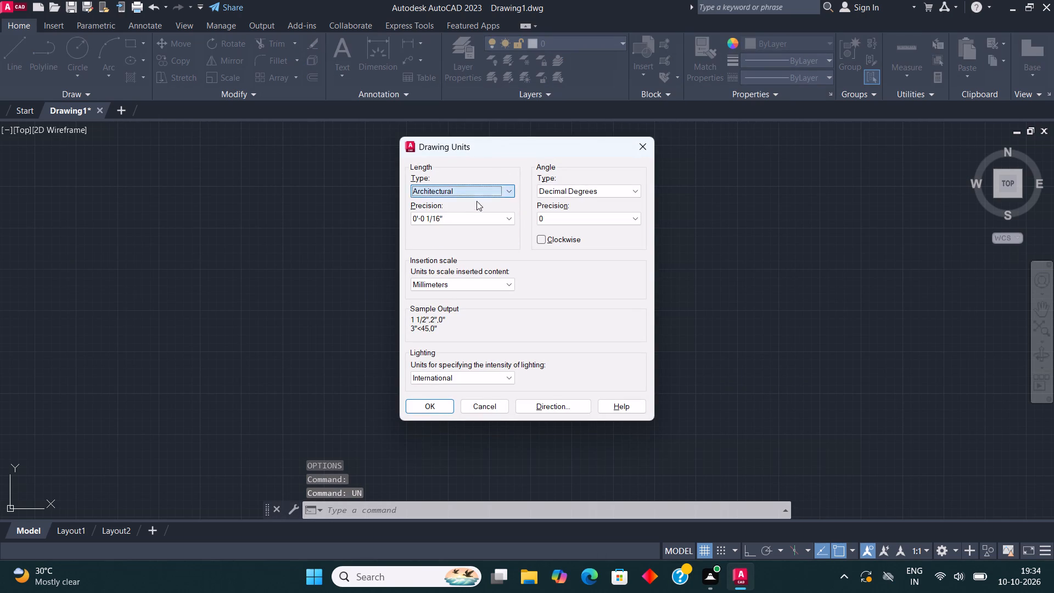
click(481, 220)
click(459, 226)
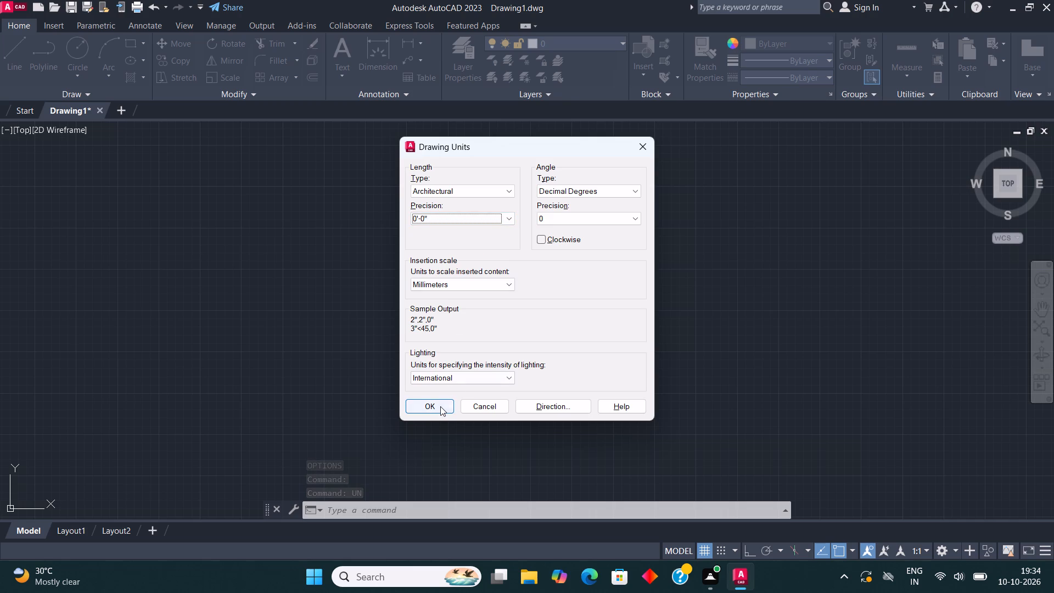
click(440, 406)
click(665, 215)
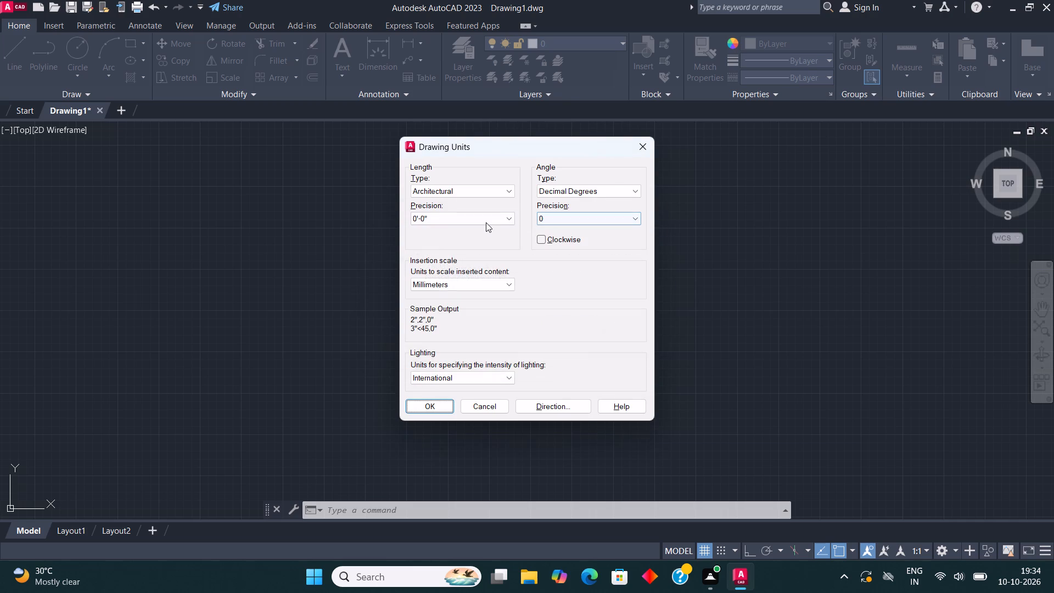
click(453, 288)
click(453, 300)
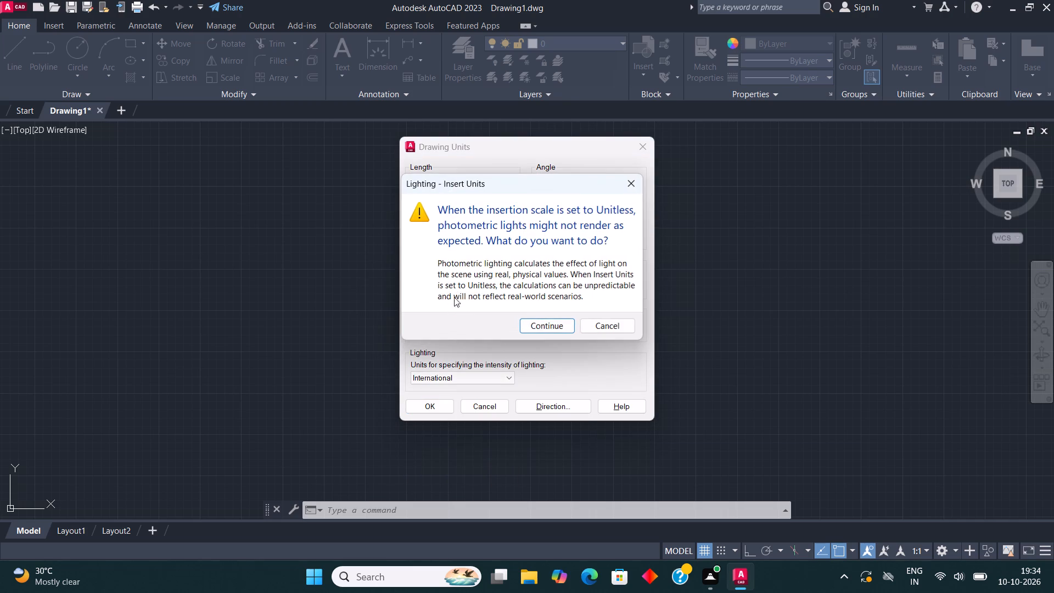
click(637, 184)
click(458, 287)
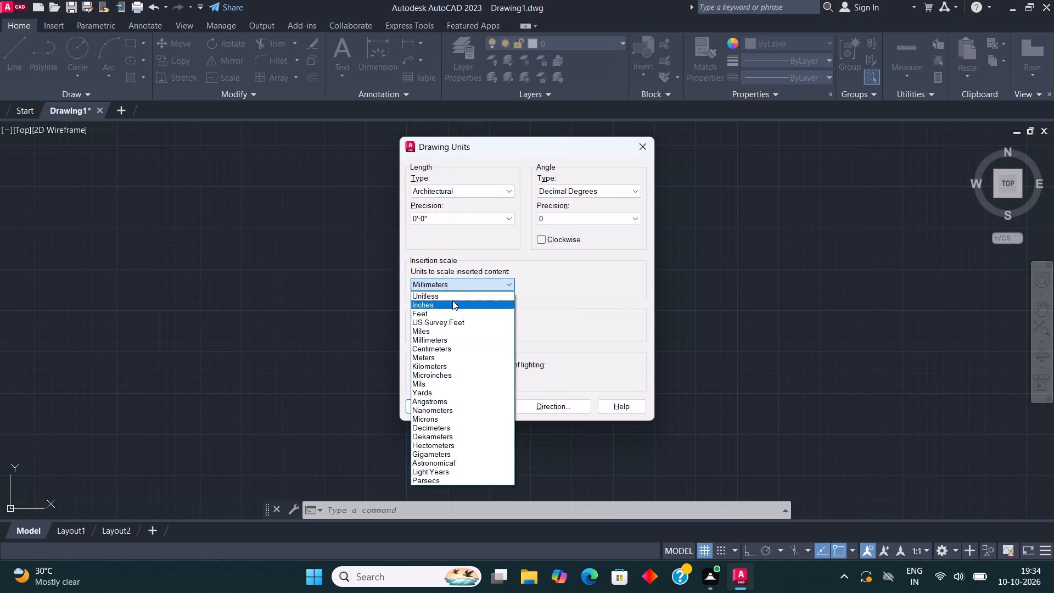
click(451, 303)
click(442, 404)
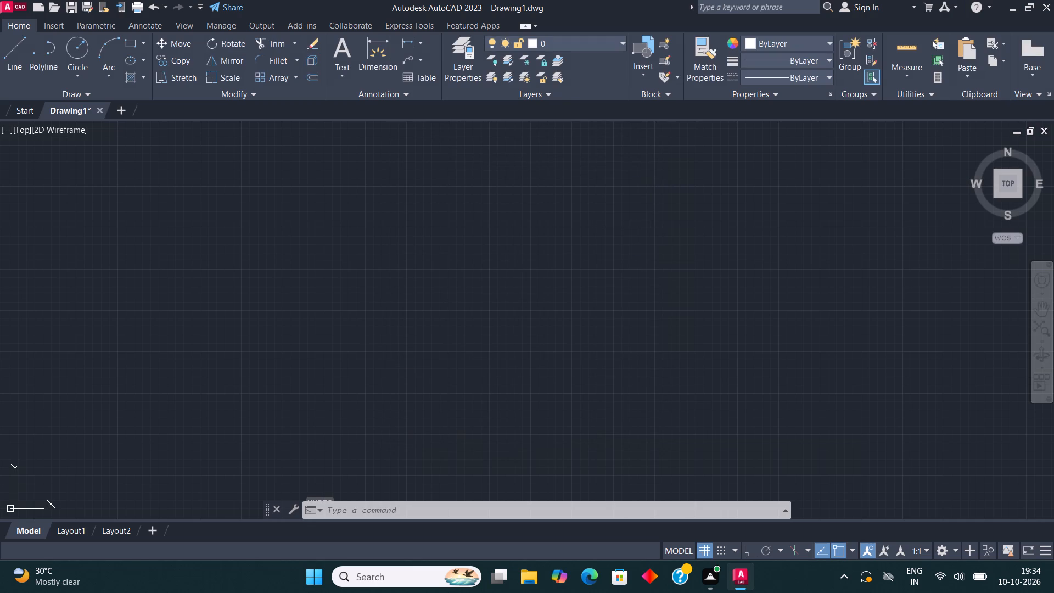
Modify the ISO-25 dimension style's primary units to Architectural format with 0'-0" precision.
text(dim)
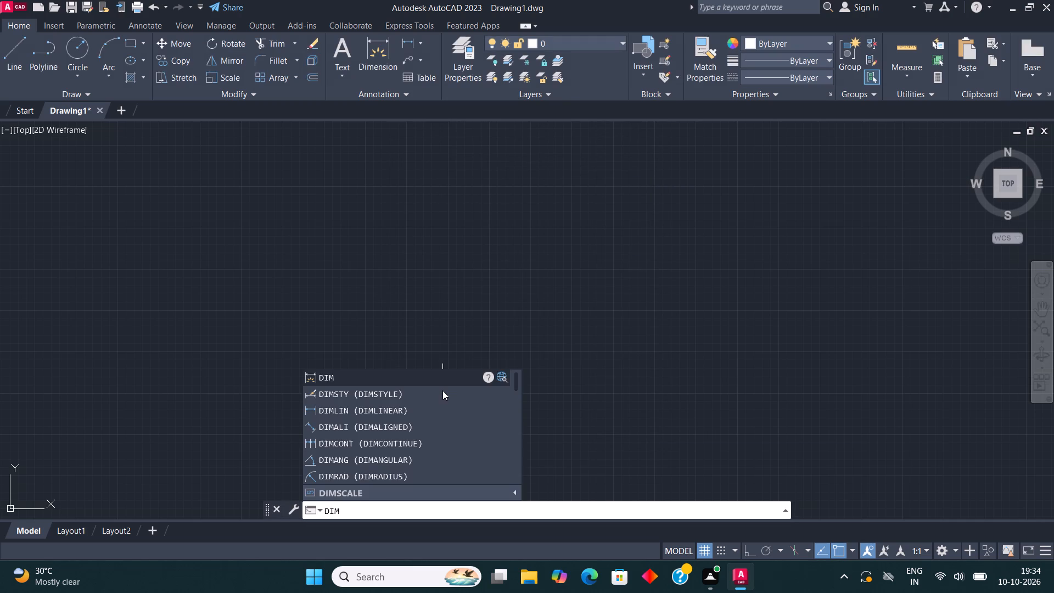
click(417, 393)
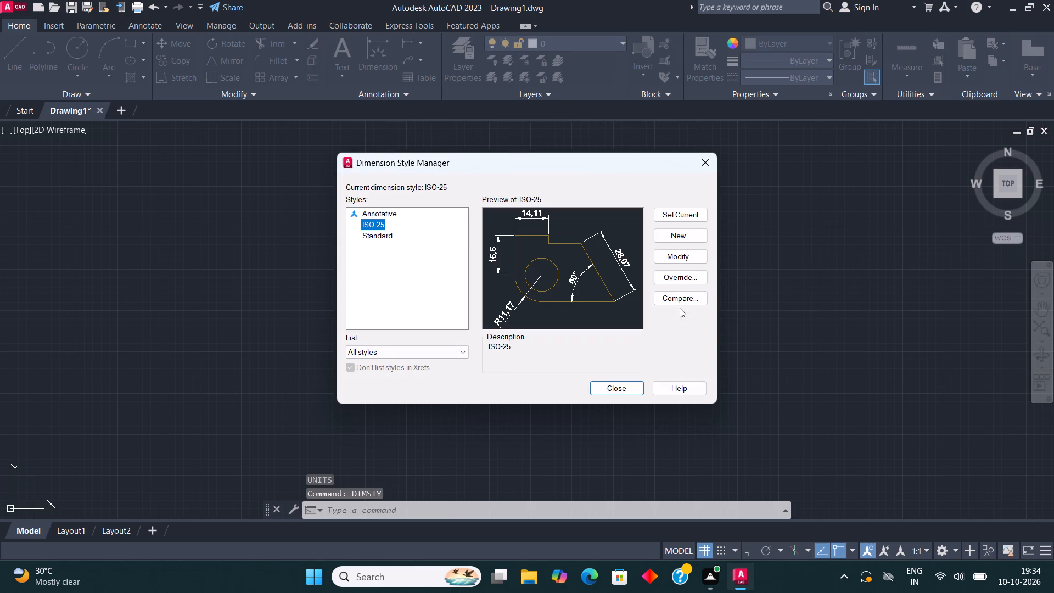
click(679, 245)
click(677, 260)
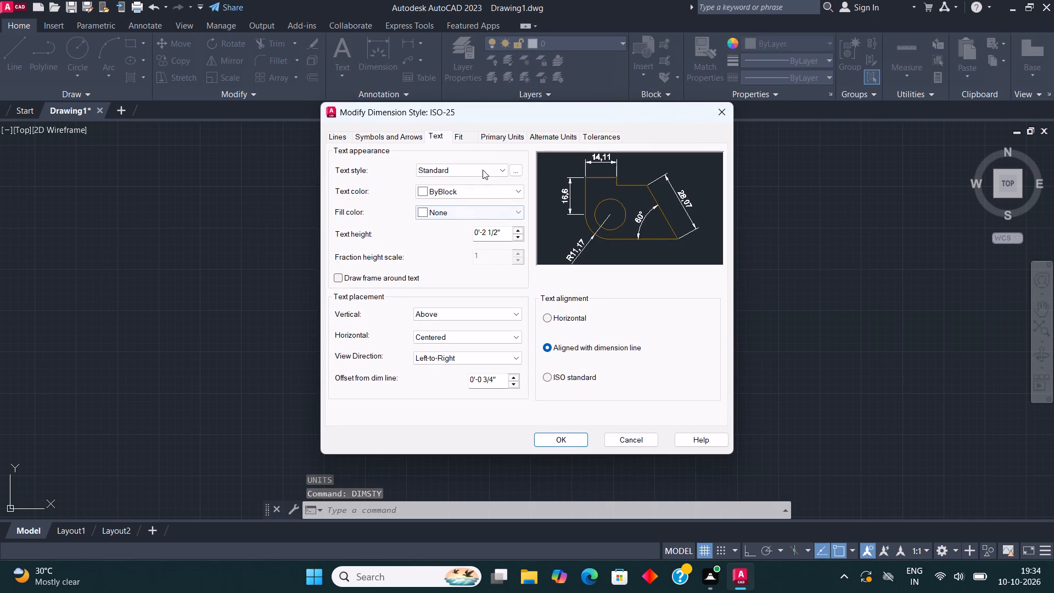
click(511, 147)
click(508, 137)
click(479, 169)
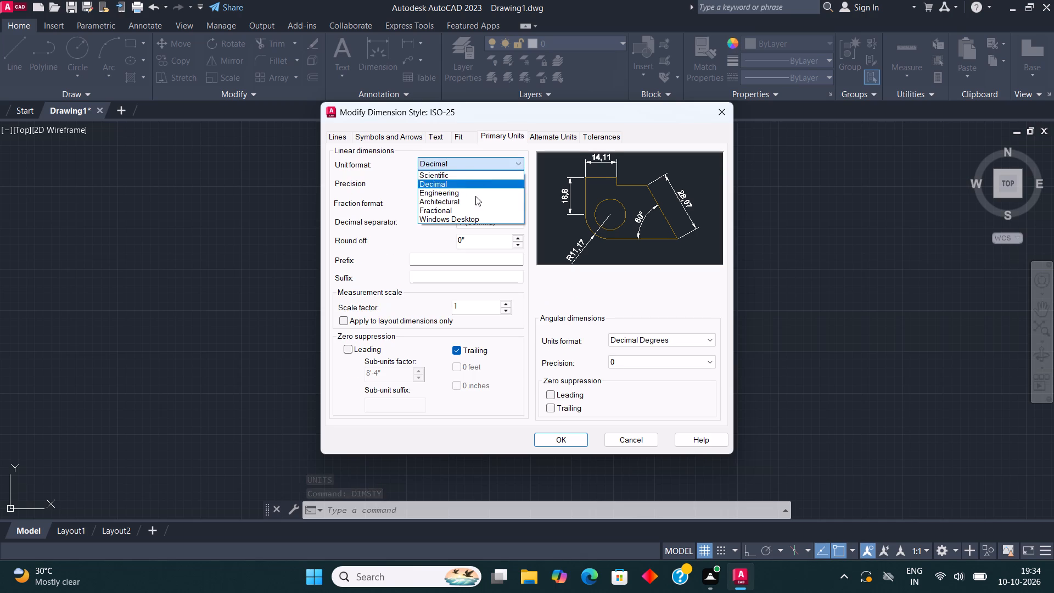
click(461, 205)
click(474, 183)
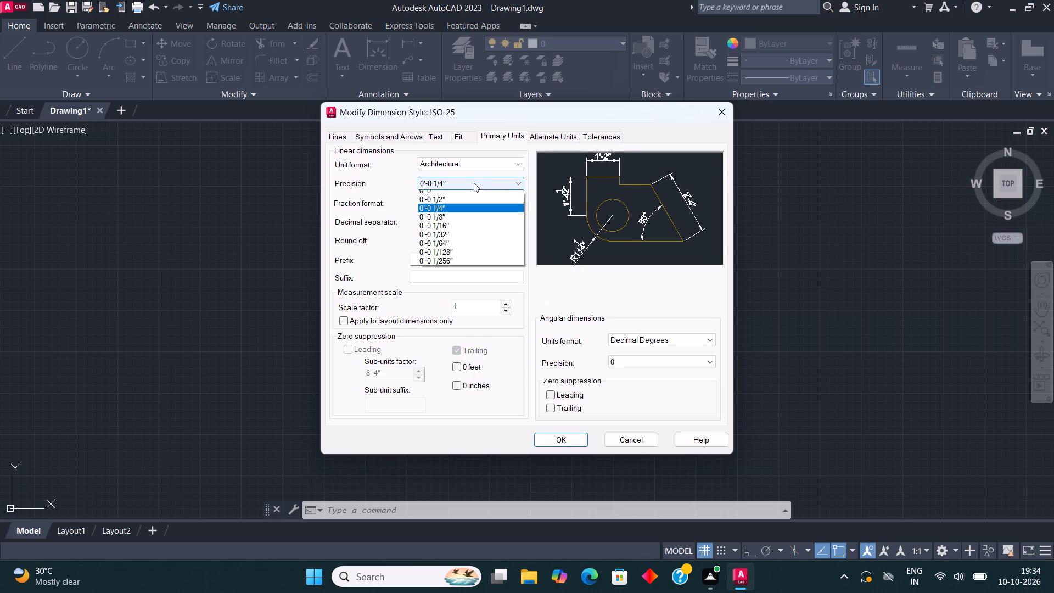
click(466, 196)
Set the ISO-25 dimension text height to 5" and make the style current.
click(438, 134)
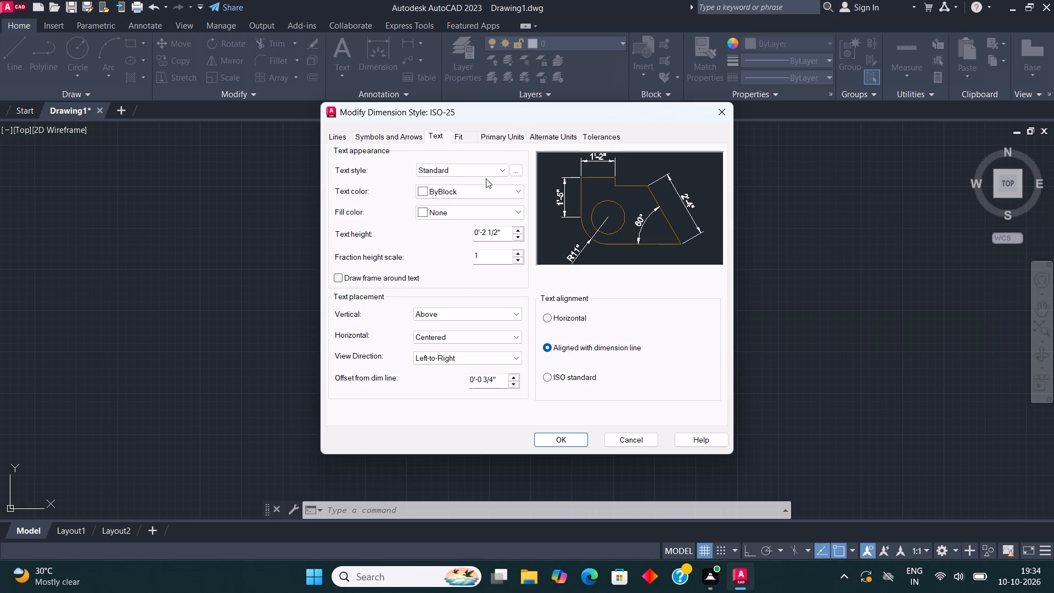
drag(507, 228, 460, 231)
text(5")
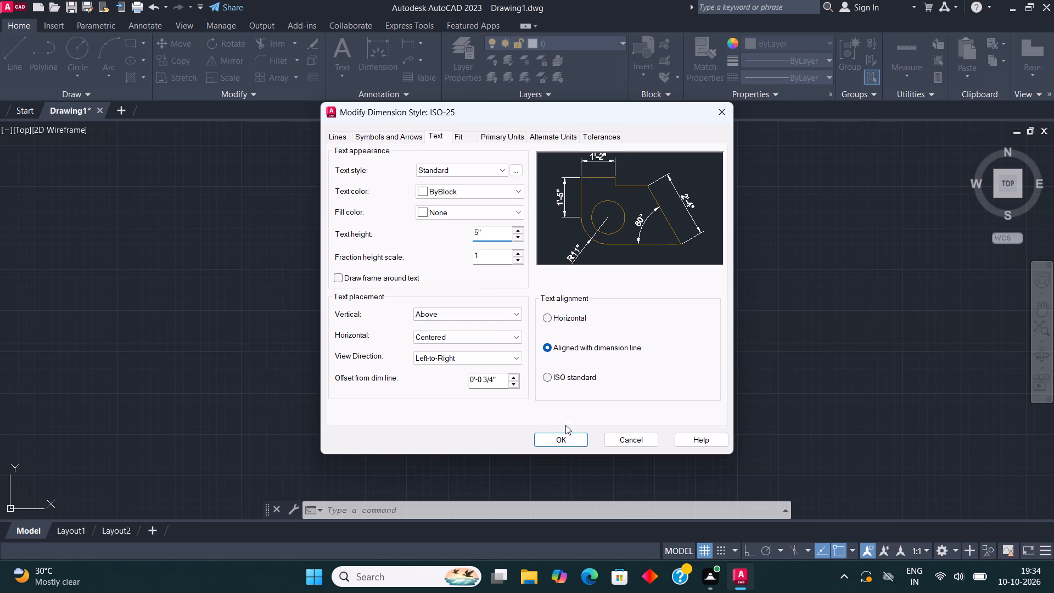
click(564, 435)
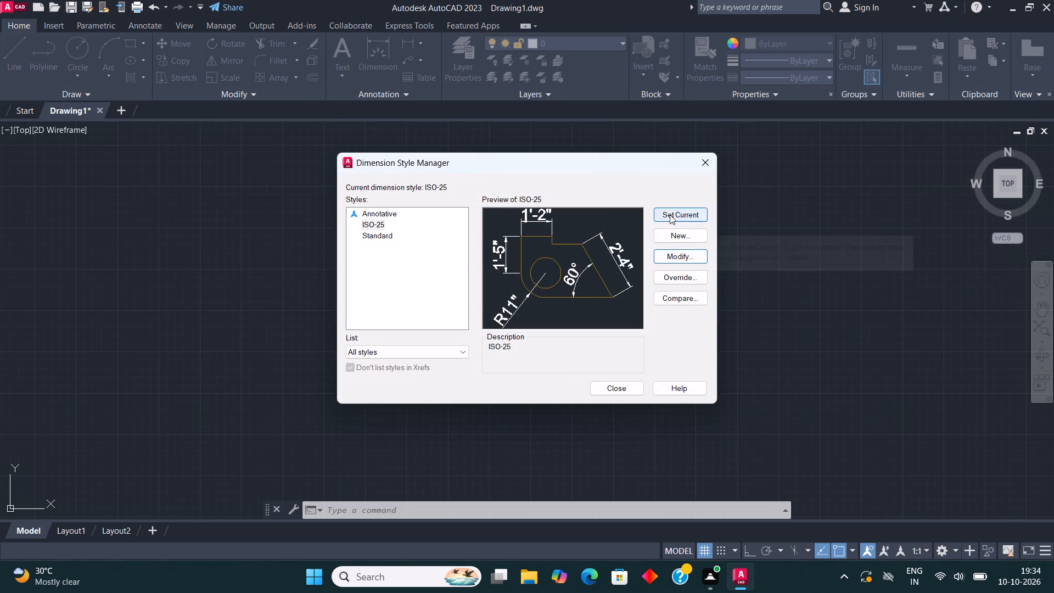
click(670, 215)
click(614, 389)
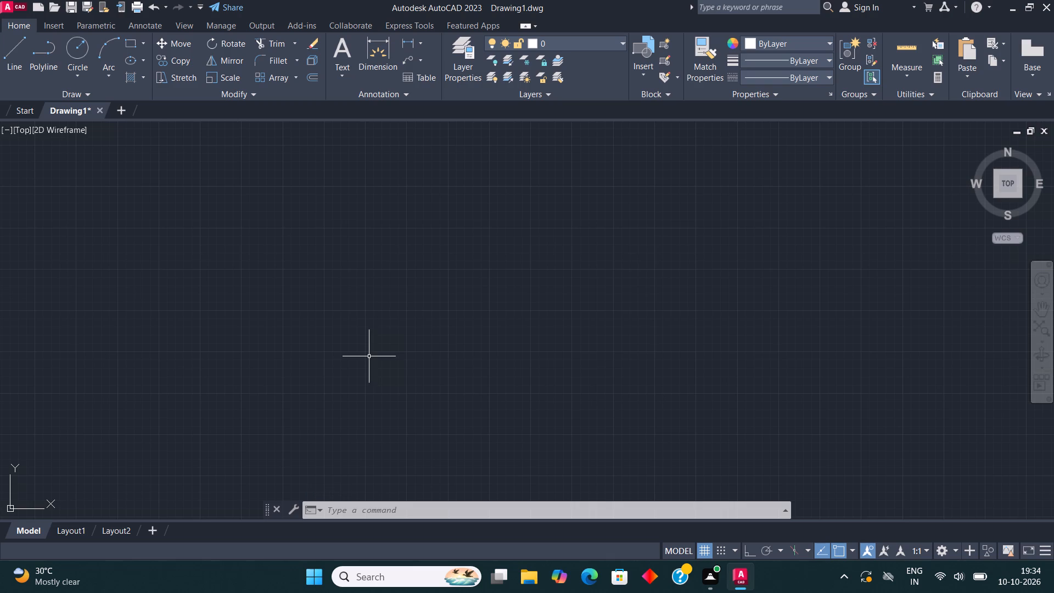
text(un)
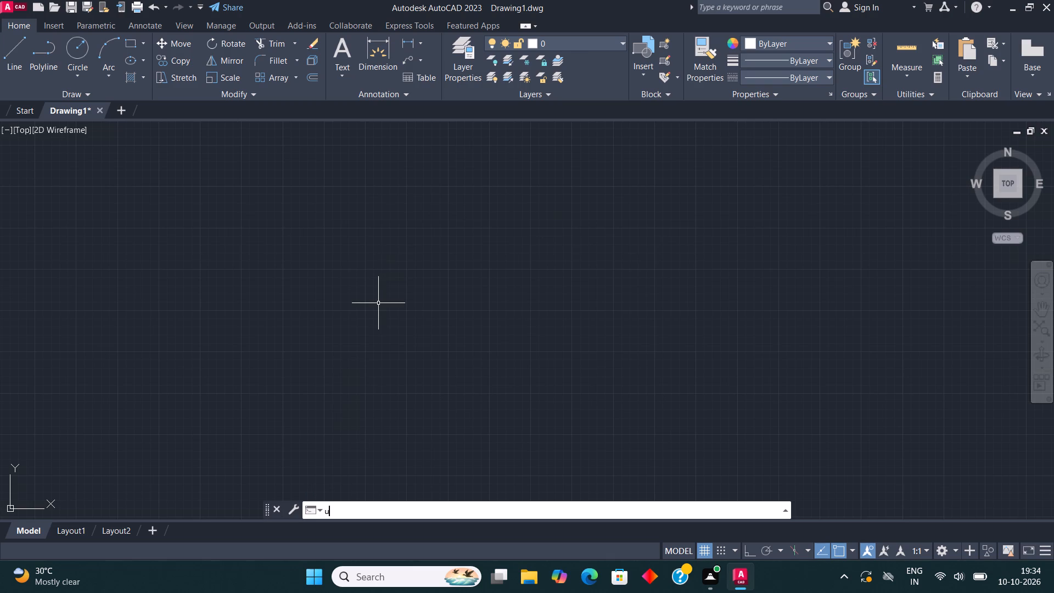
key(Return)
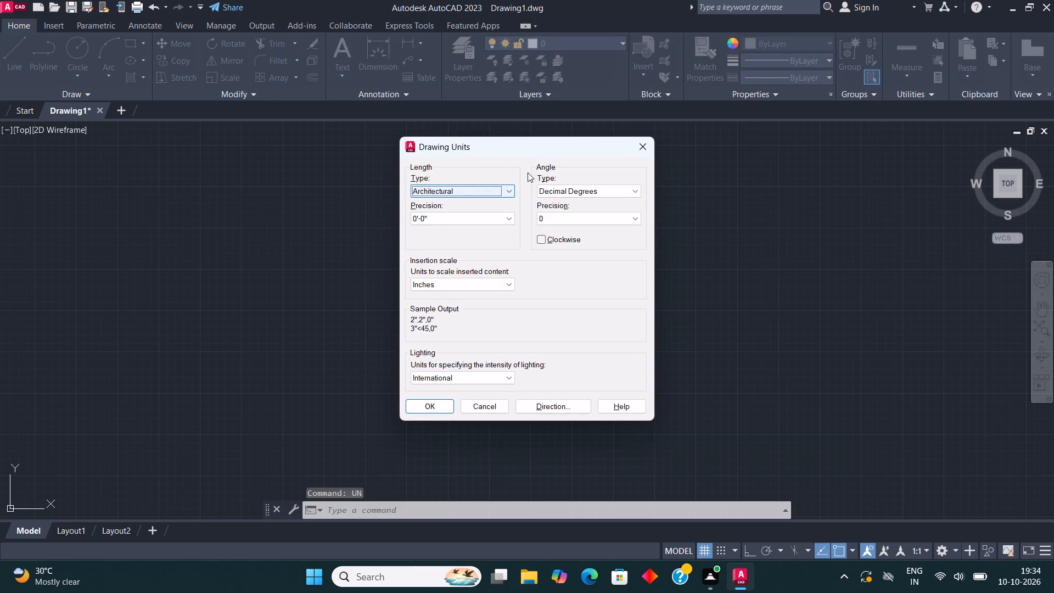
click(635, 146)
With Ortho on, draw a closed rectangle of lines 5' wide and 7'6" high in the empty drawing area.
key(F8)
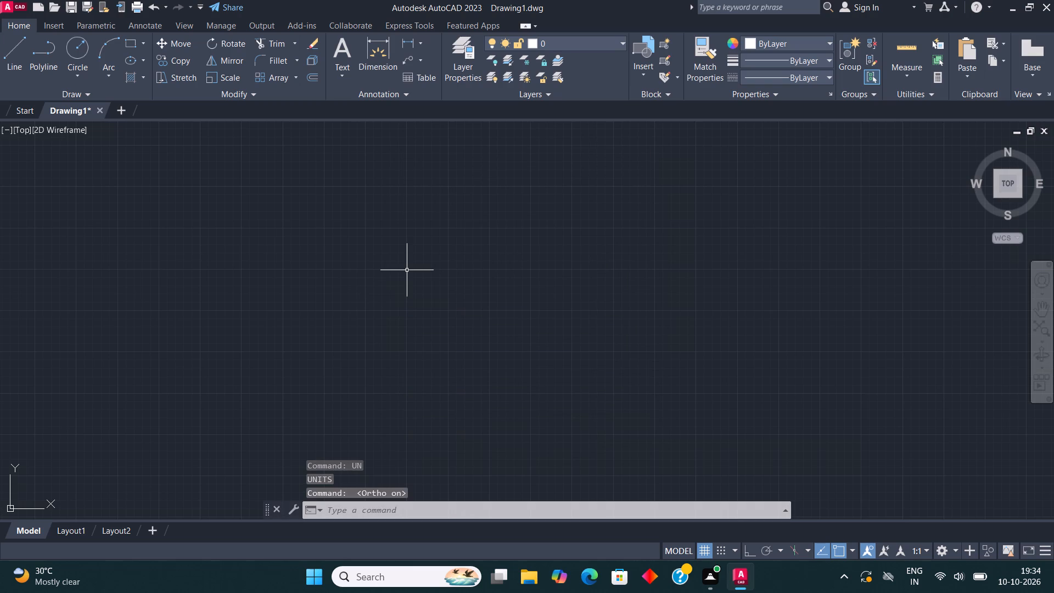
click(19, 50)
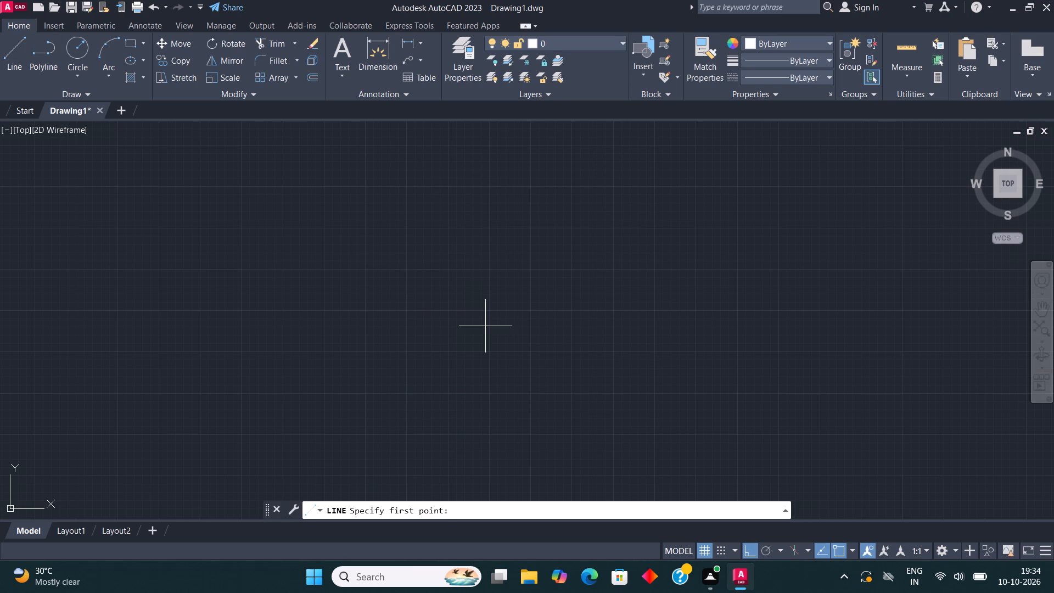
click(251, 244)
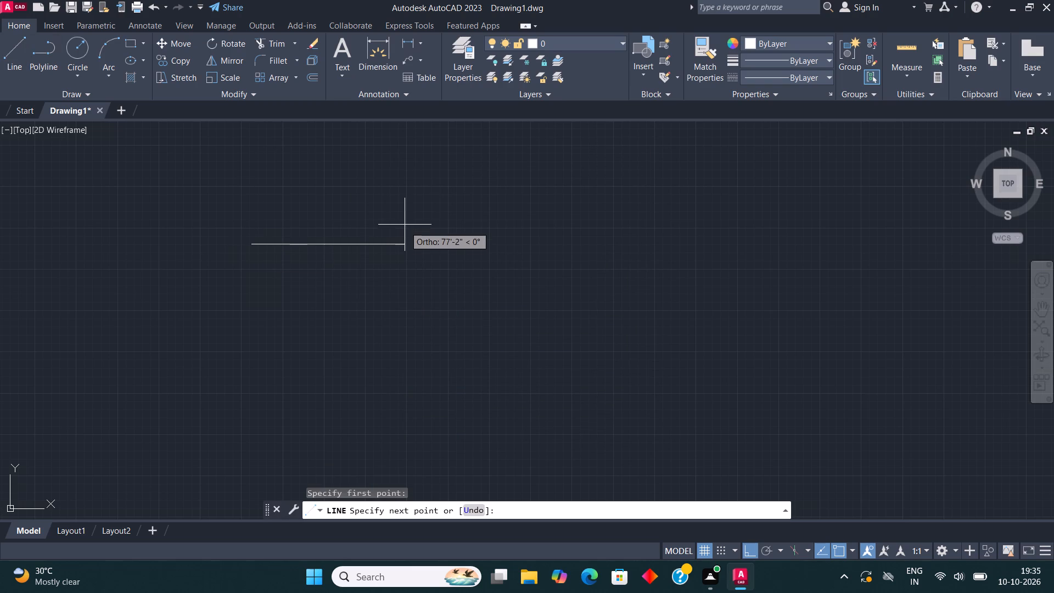
text(5')
key(Return)
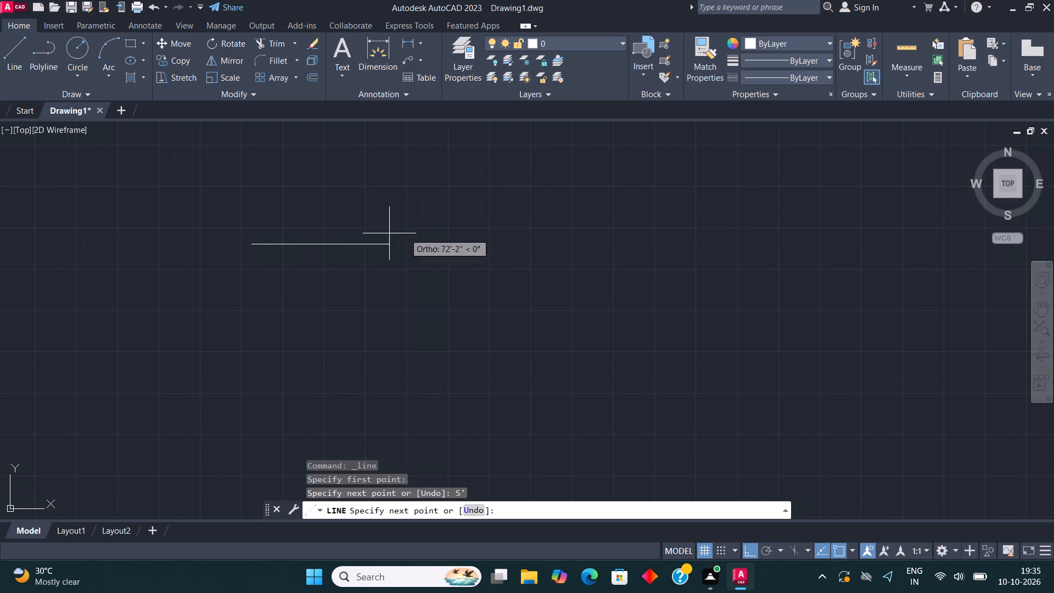
middle_drag(318, 268, 357, 293)
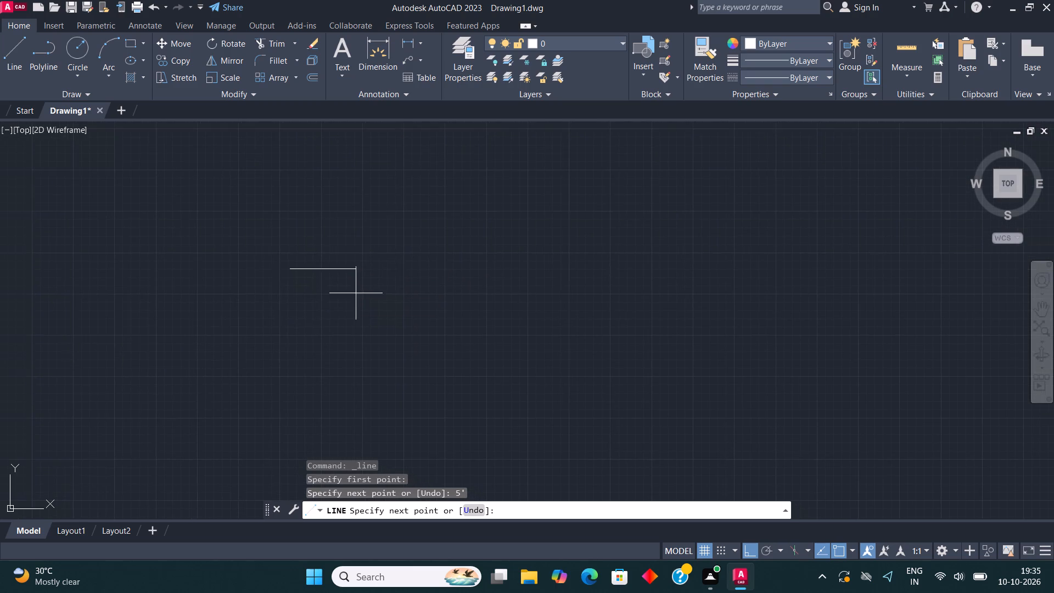
scroll(267, 277, up, 5)
middle_drag(599, 295, 596, 310)
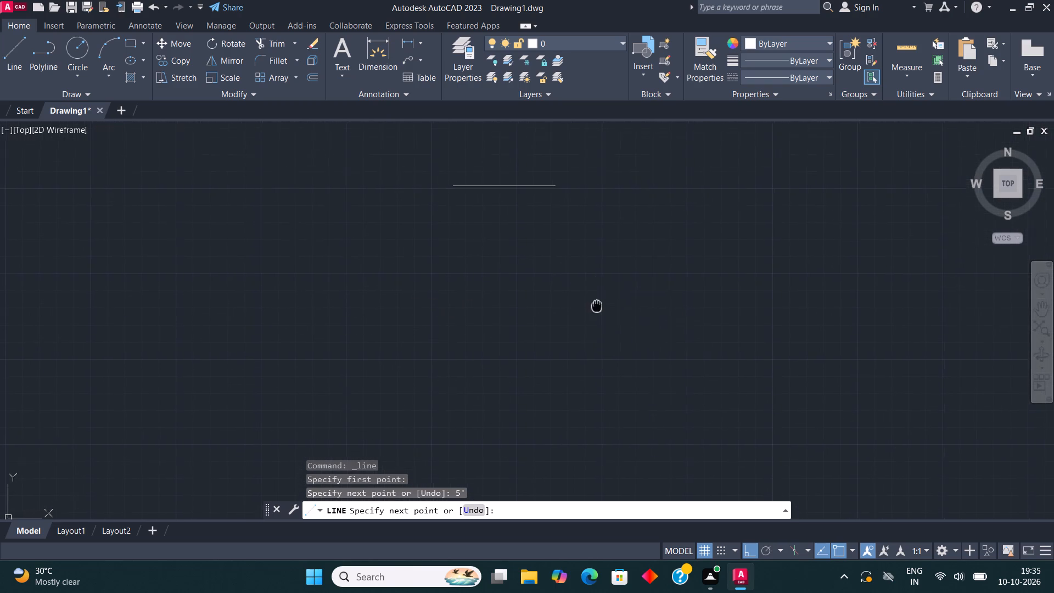
middle_drag(596, 310, 584, 342)
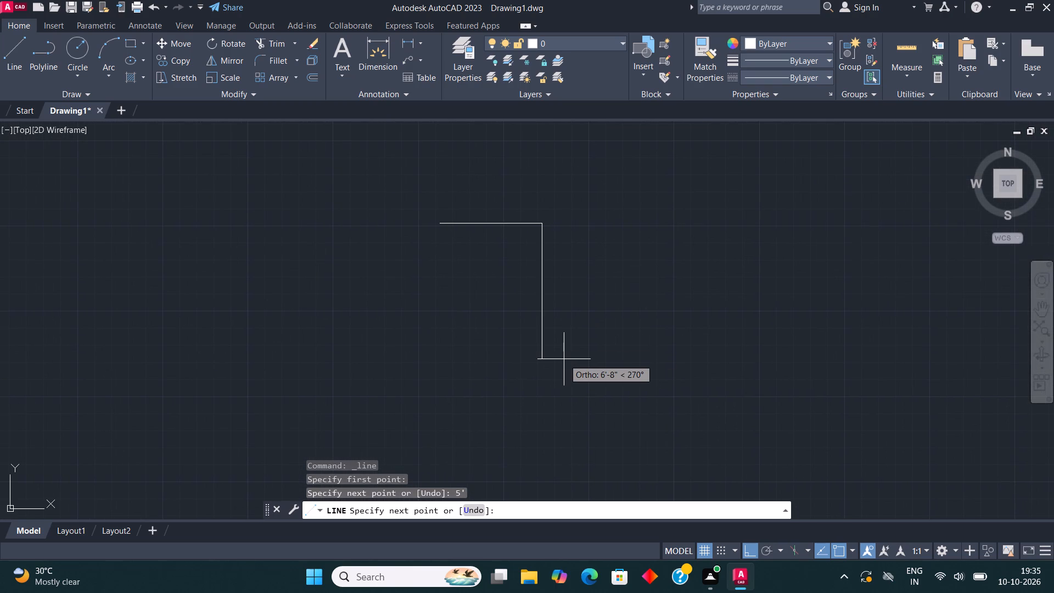
text(7'6")
key(Return)
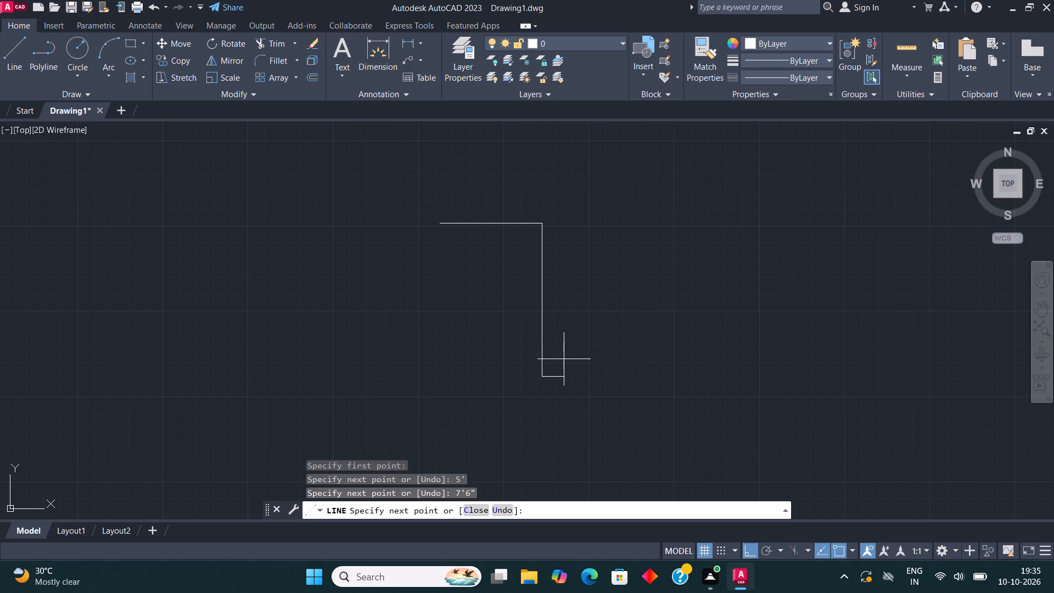
text(5')
key(Return)
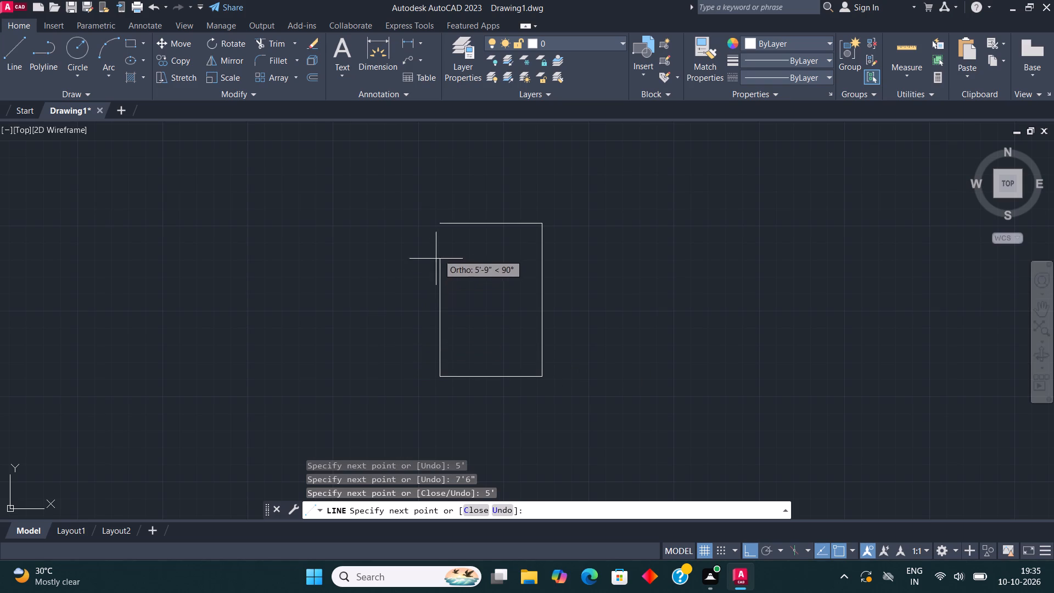
click(445, 219)
middle_drag(487, 293, 515, 294)
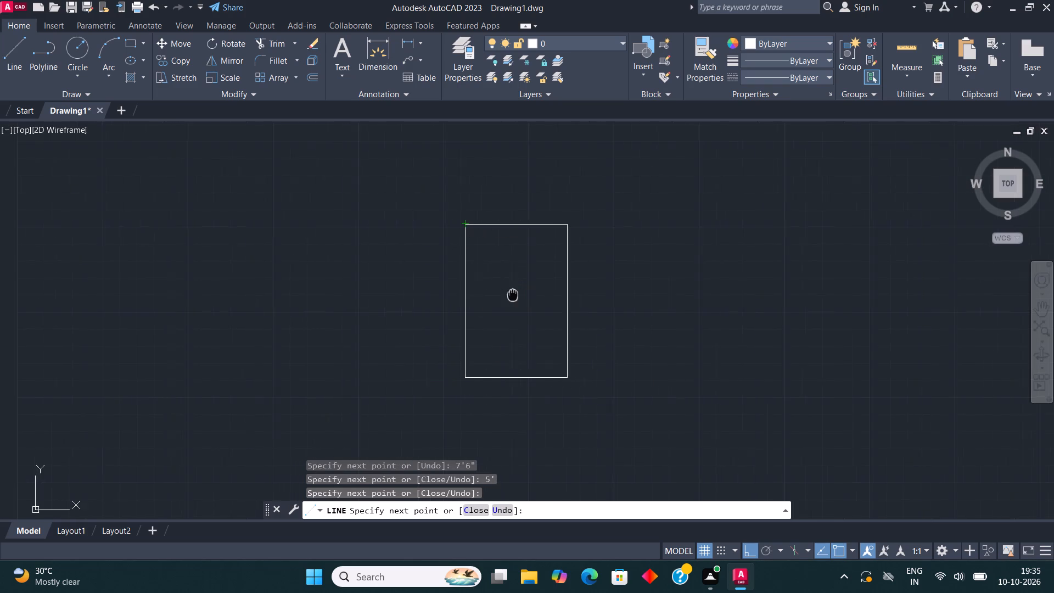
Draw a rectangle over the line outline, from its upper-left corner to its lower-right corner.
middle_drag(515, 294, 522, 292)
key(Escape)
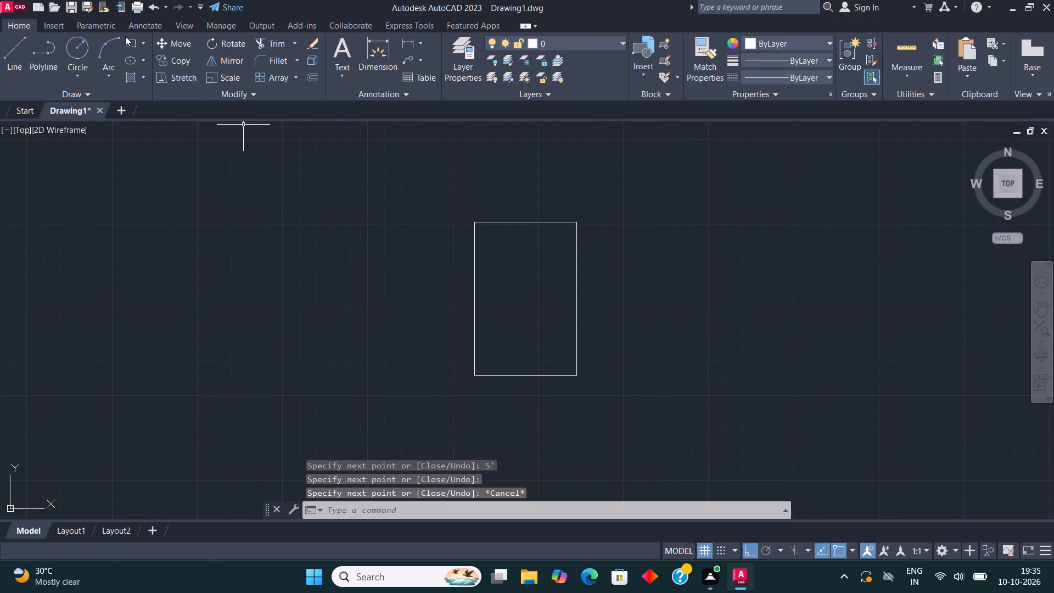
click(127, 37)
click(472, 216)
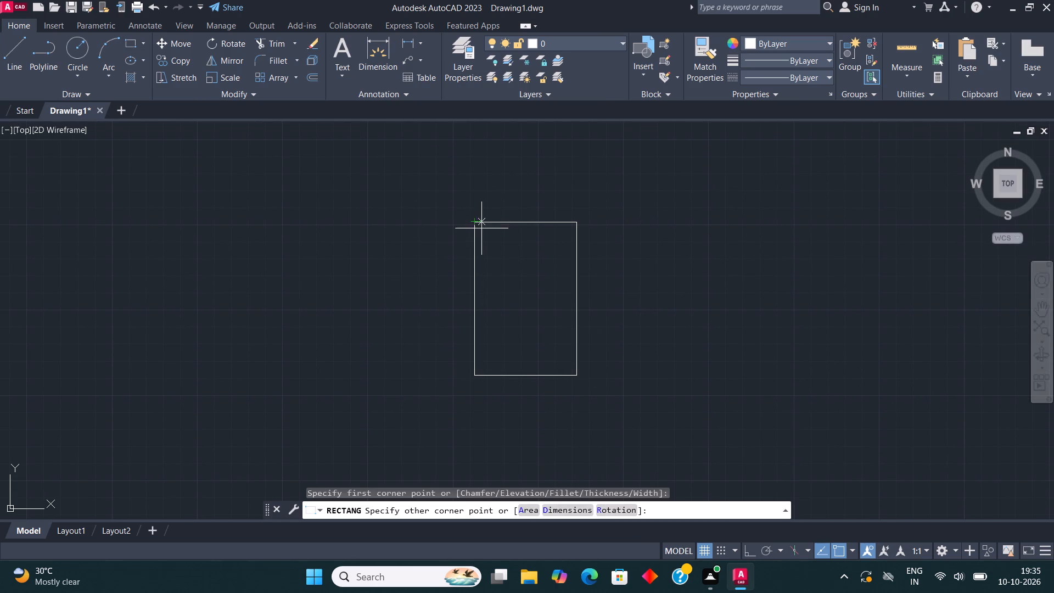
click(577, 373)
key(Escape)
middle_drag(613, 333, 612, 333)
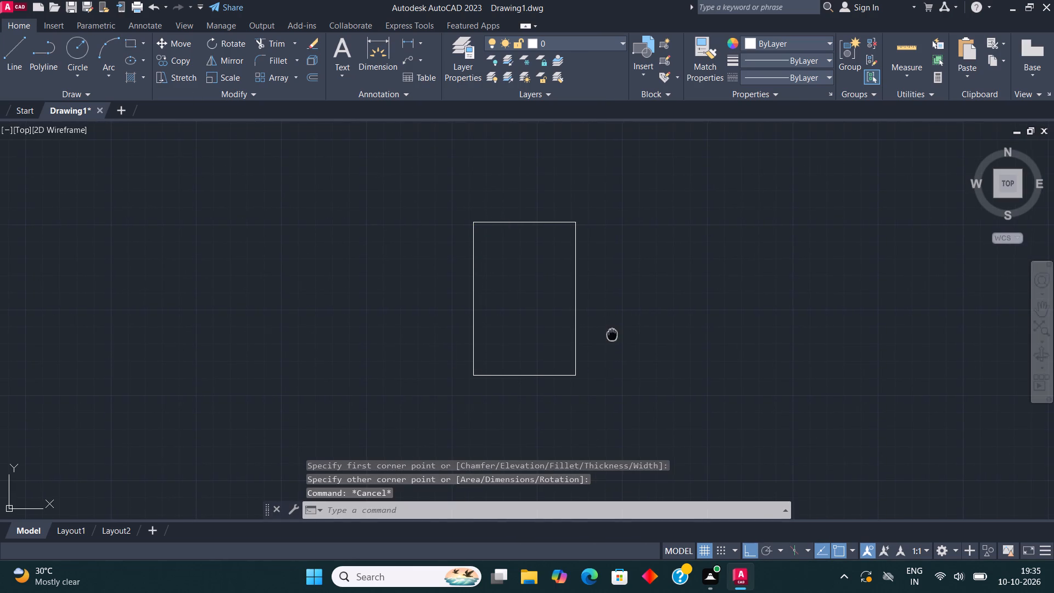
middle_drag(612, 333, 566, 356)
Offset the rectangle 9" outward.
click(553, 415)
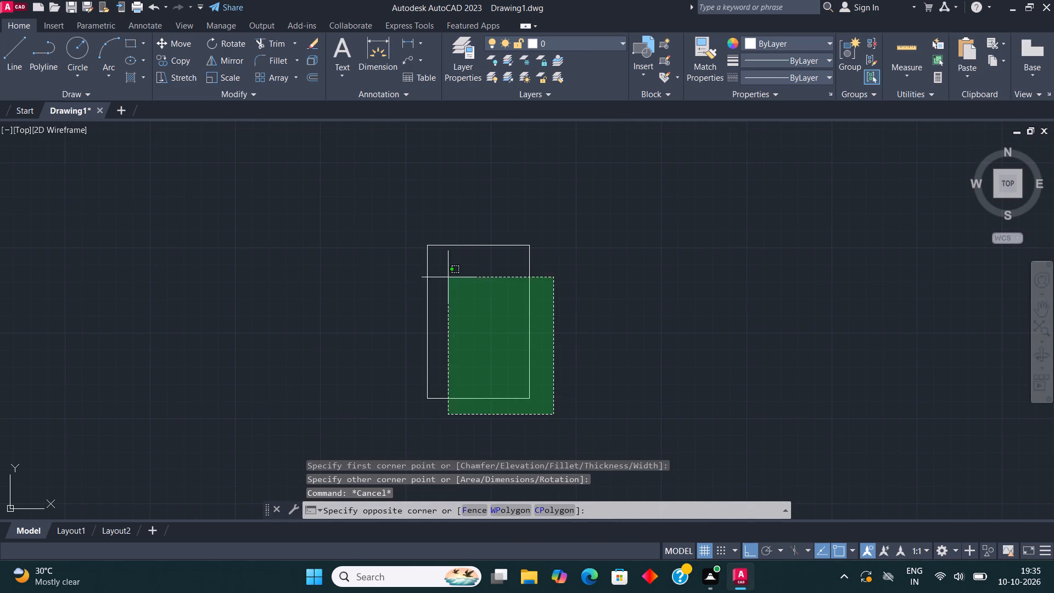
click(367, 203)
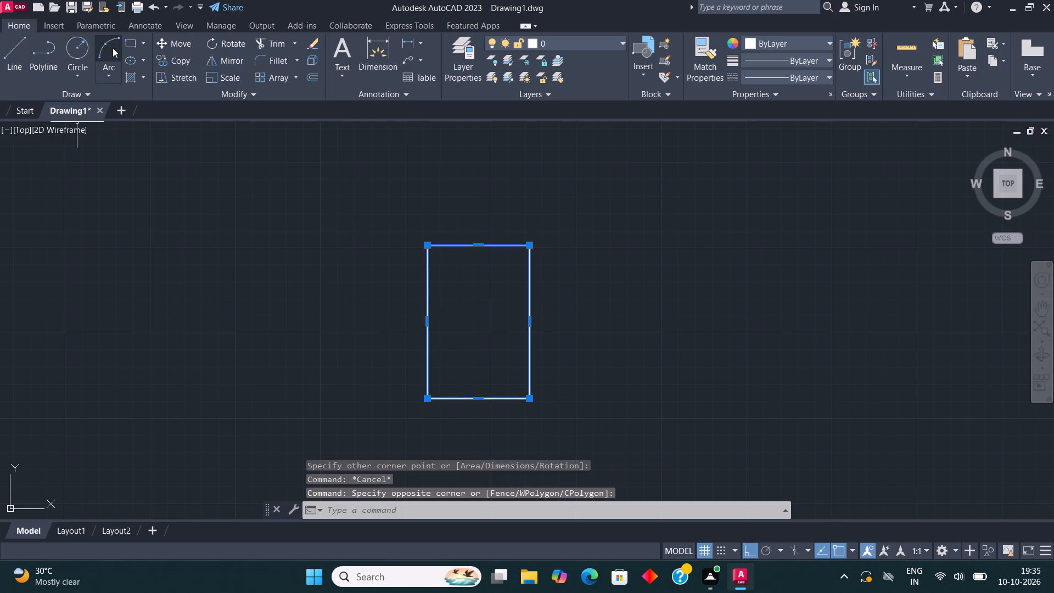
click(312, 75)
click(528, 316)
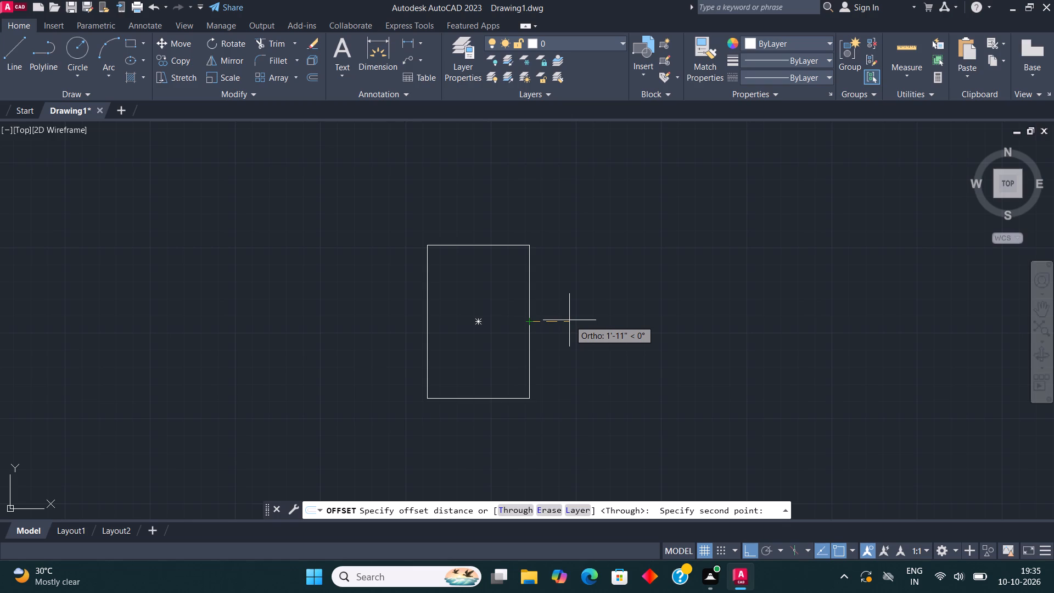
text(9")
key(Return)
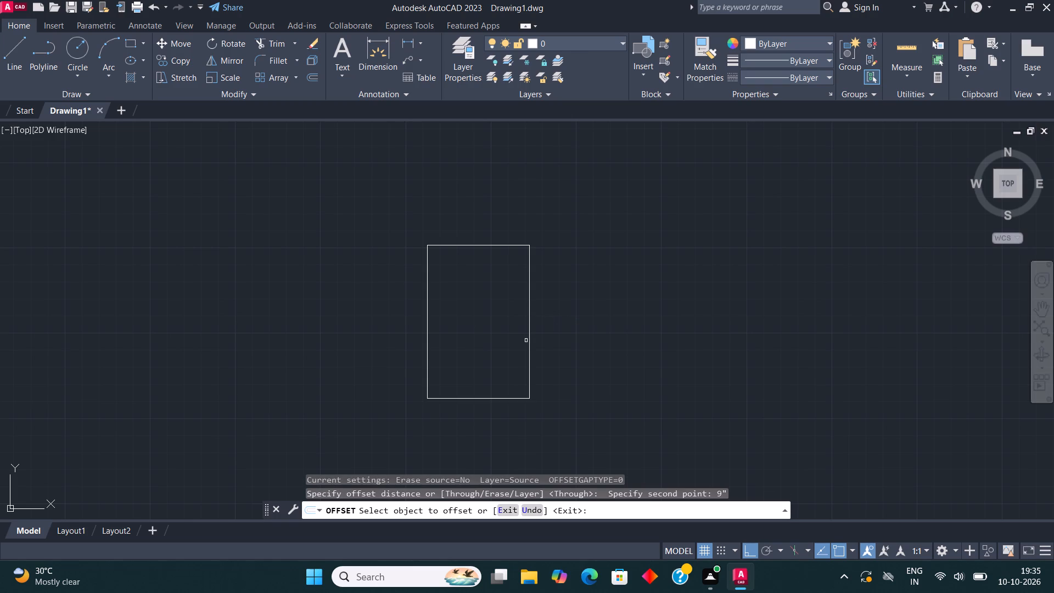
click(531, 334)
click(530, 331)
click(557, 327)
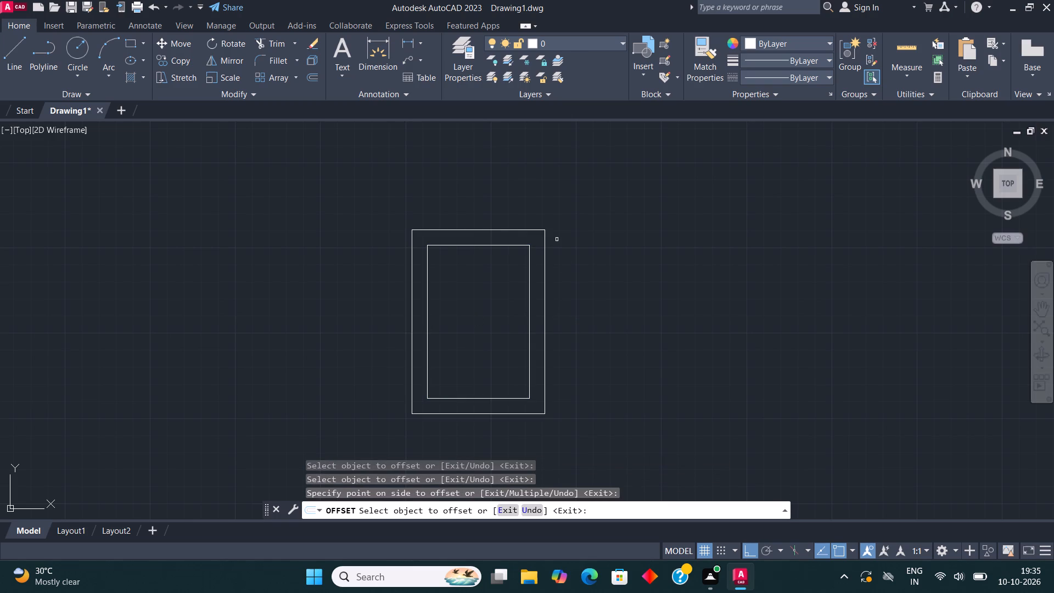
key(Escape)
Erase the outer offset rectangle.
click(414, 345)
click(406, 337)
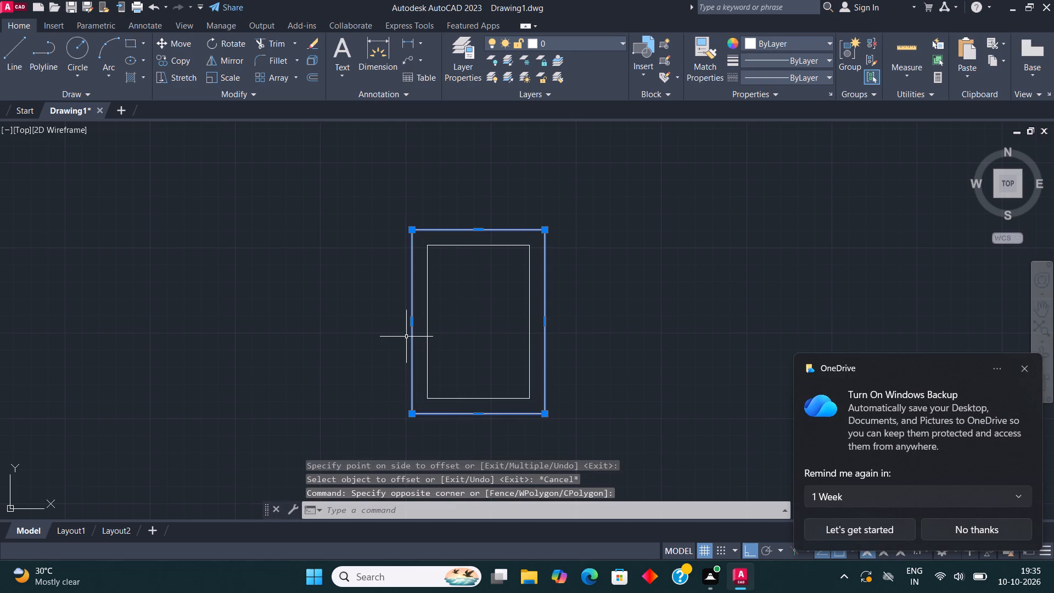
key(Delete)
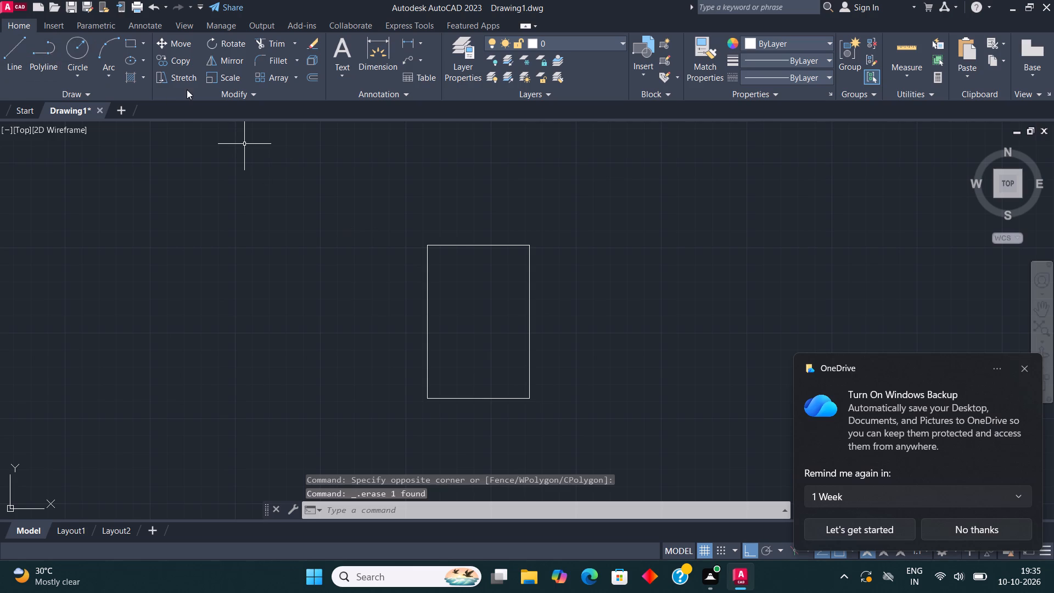
Undo back through the erasure, the offset, the overlaid rectangle and the original 5' by 7'6" line outline.
key(ctrl+z)
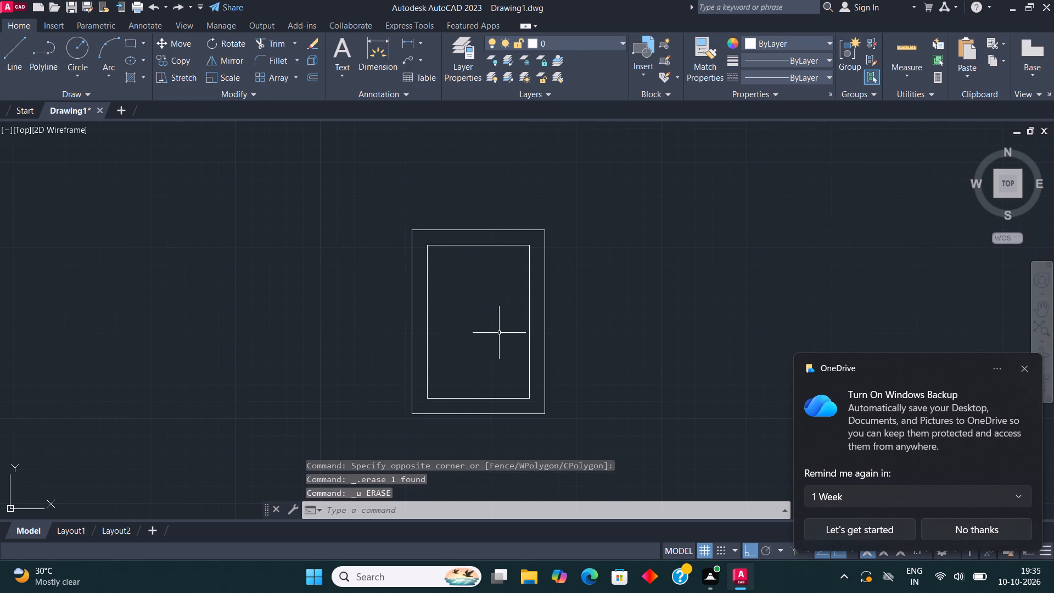
key(ctrl+z)
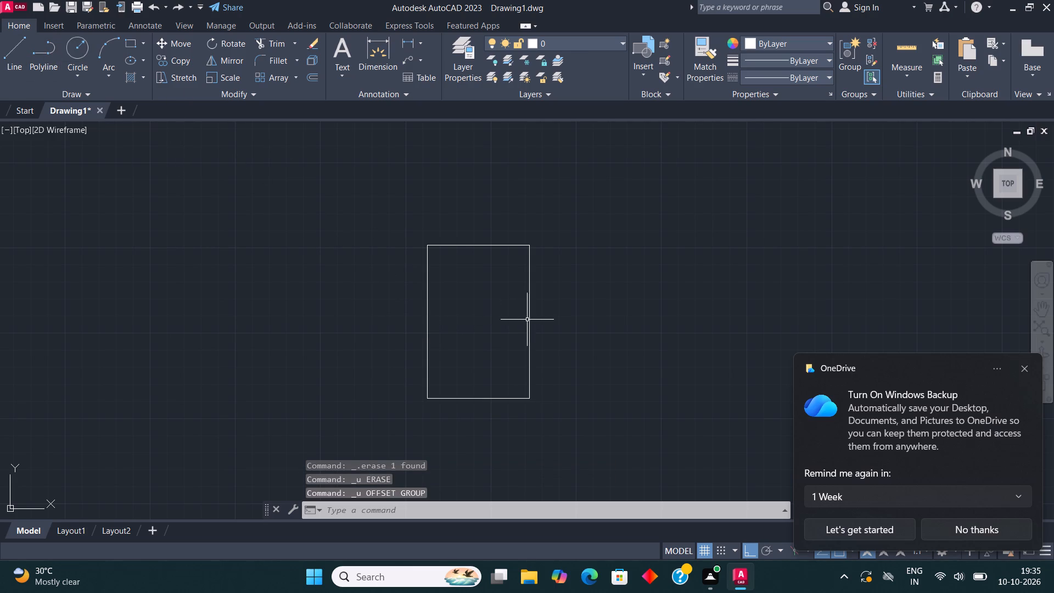
click(535, 319)
click(525, 310)
key(Escape)
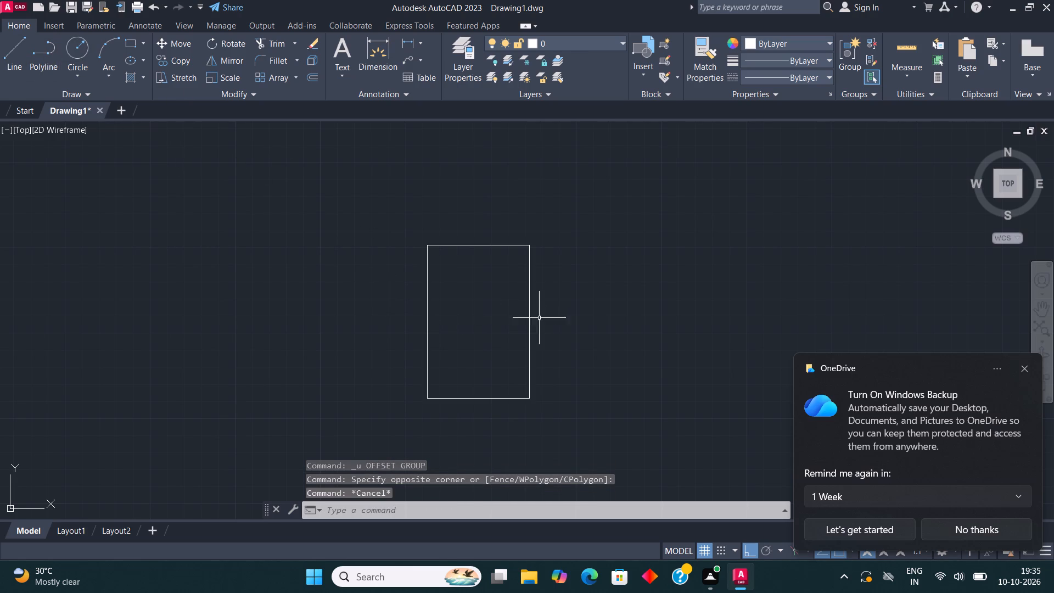
key(ctrl+z)
click(575, 311)
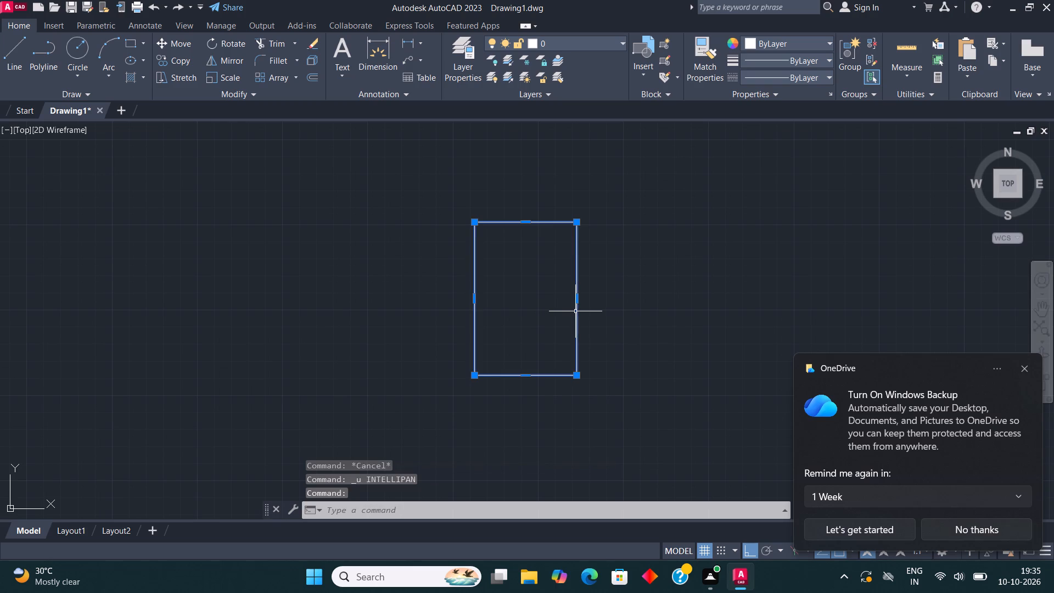
key(ctrl+z)
key(ctrl+z)
Draw a closed rectangle of lines 8' wide and 7'6" high in the empty drawing area.
scroll(346, 334, down, 2)
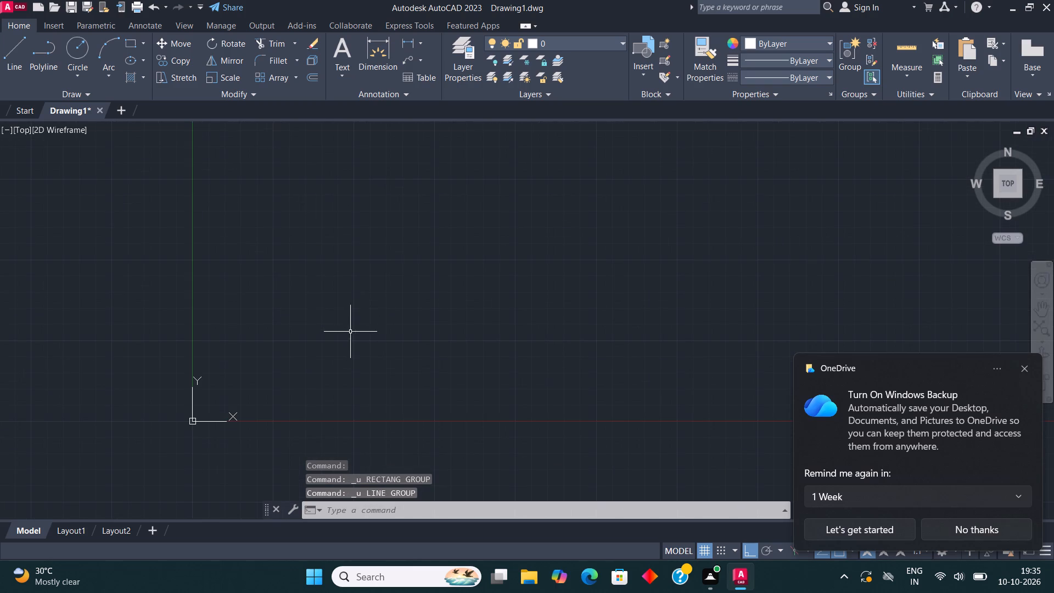
click(2, 52)
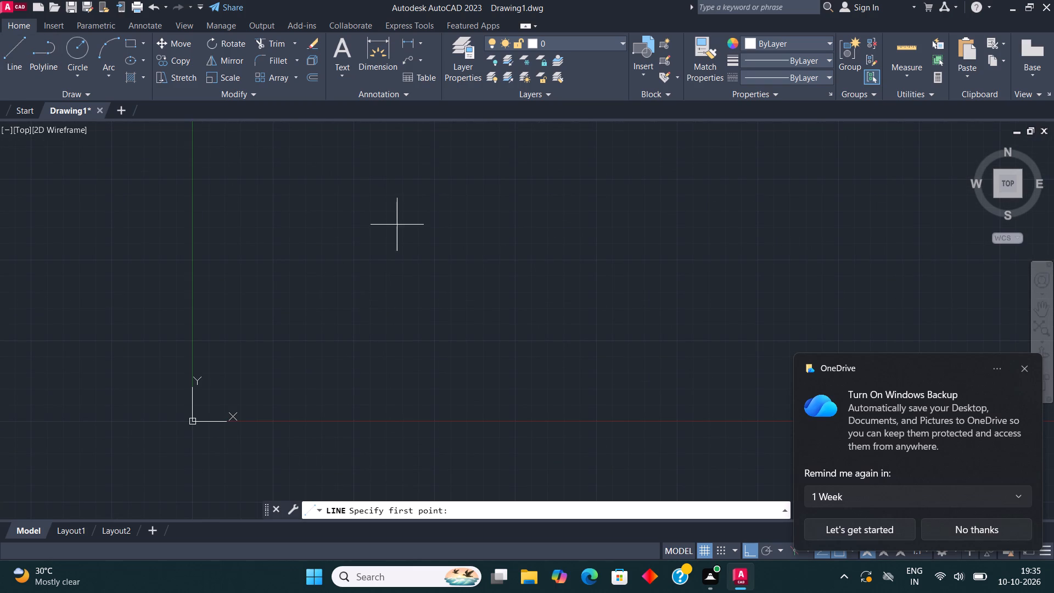
middle_drag(396, 278, 389, 367)
scroll(390, 301, up, 1)
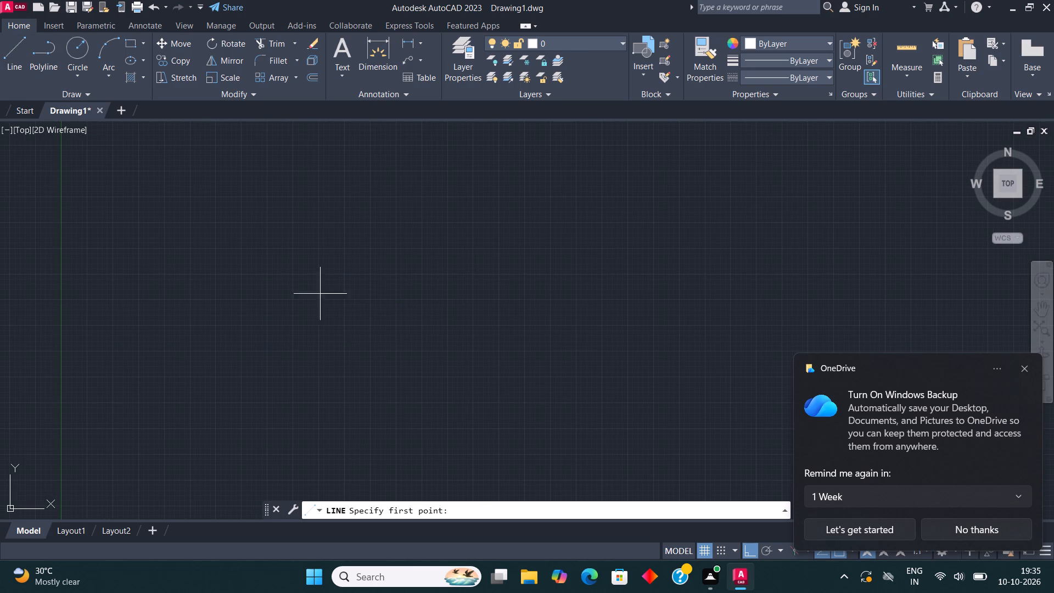
click(311, 287)
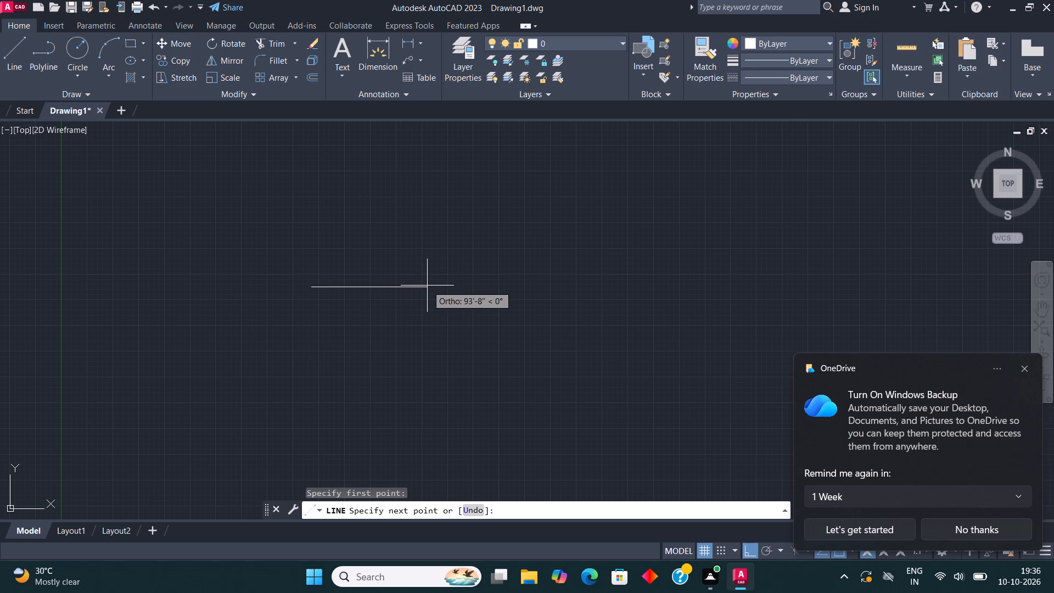
text(8')
key(Return)
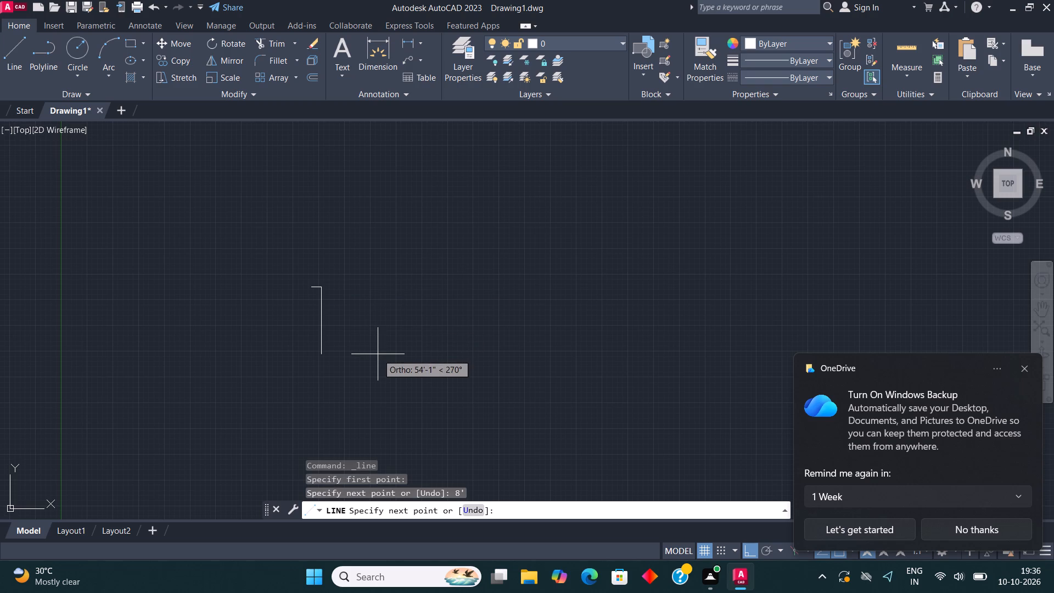
text(7')
text(6")
key(Return)
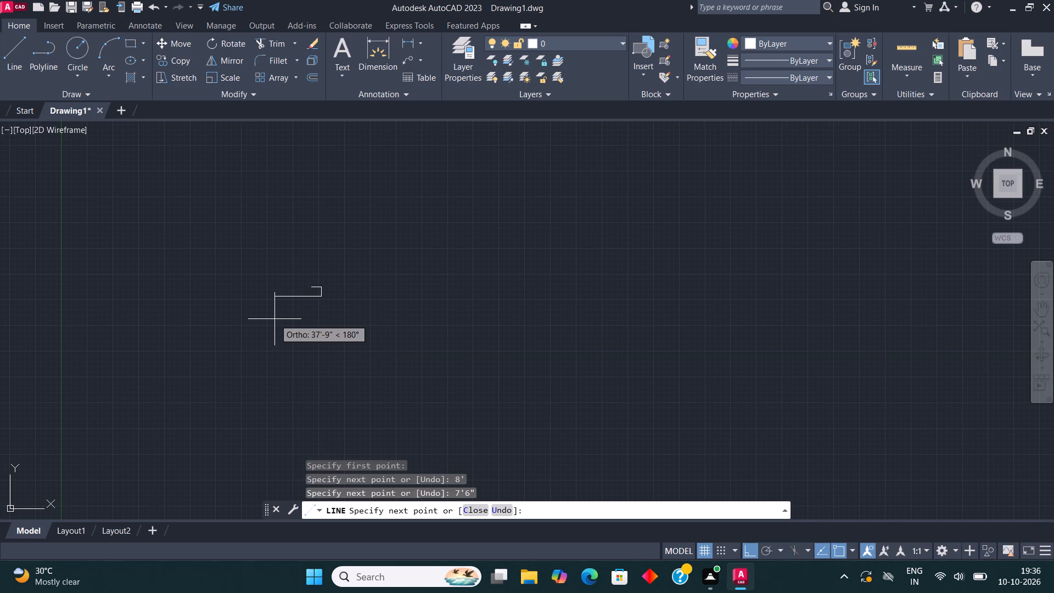
text(8')
key(Return)
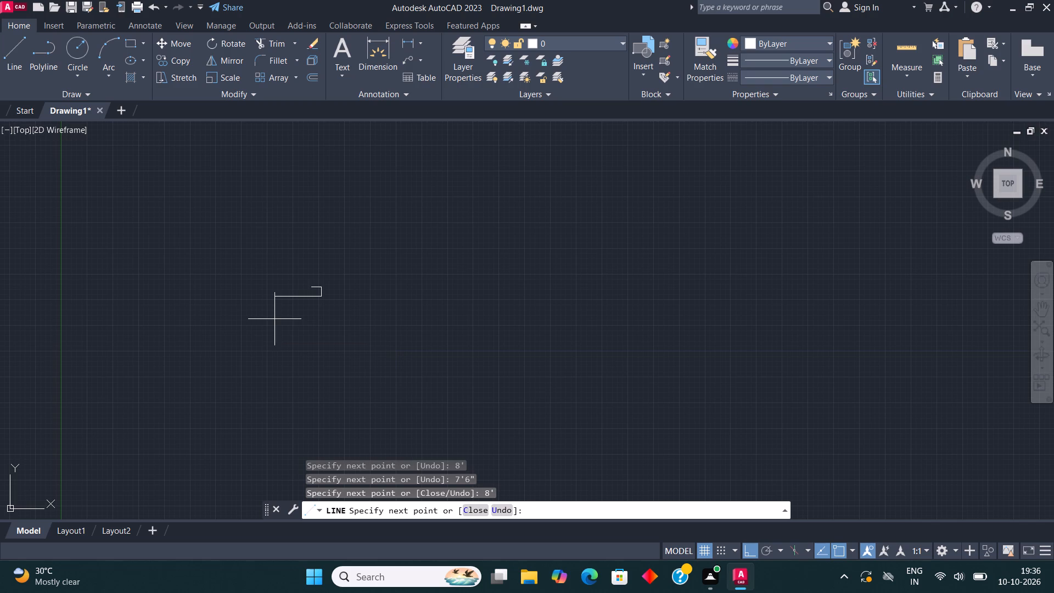
scroll(313, 264, up, 3)
click(297, 353)
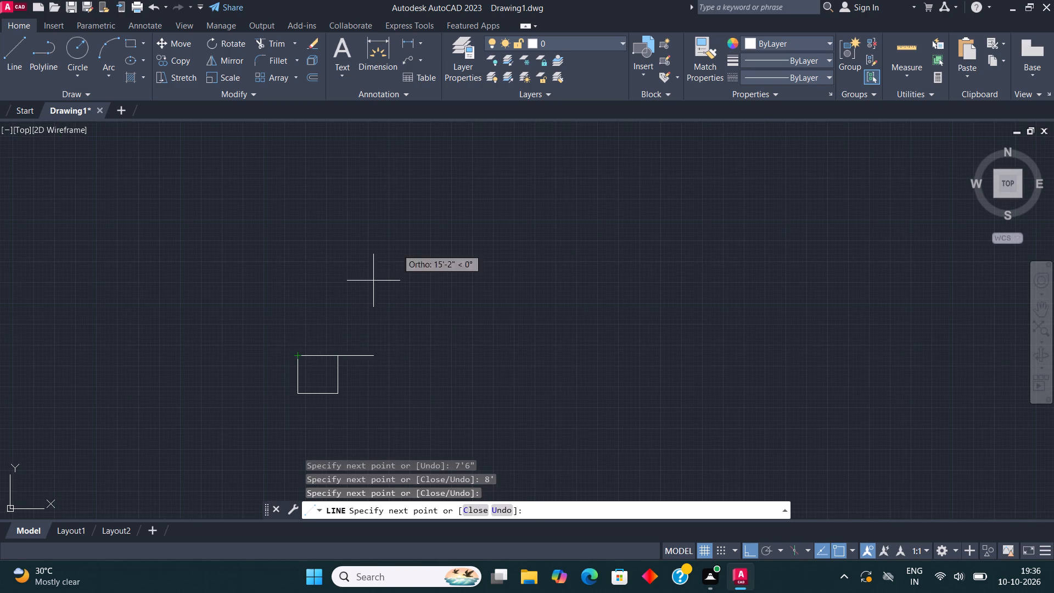
scroll(500, 290, down, 3)
middle_drag(394, 321, 410, 324)
key(Escape)
Preview a dimension across the rectangle's top edge to check its width, without placing it.
scroll(476, 338, up, 2)
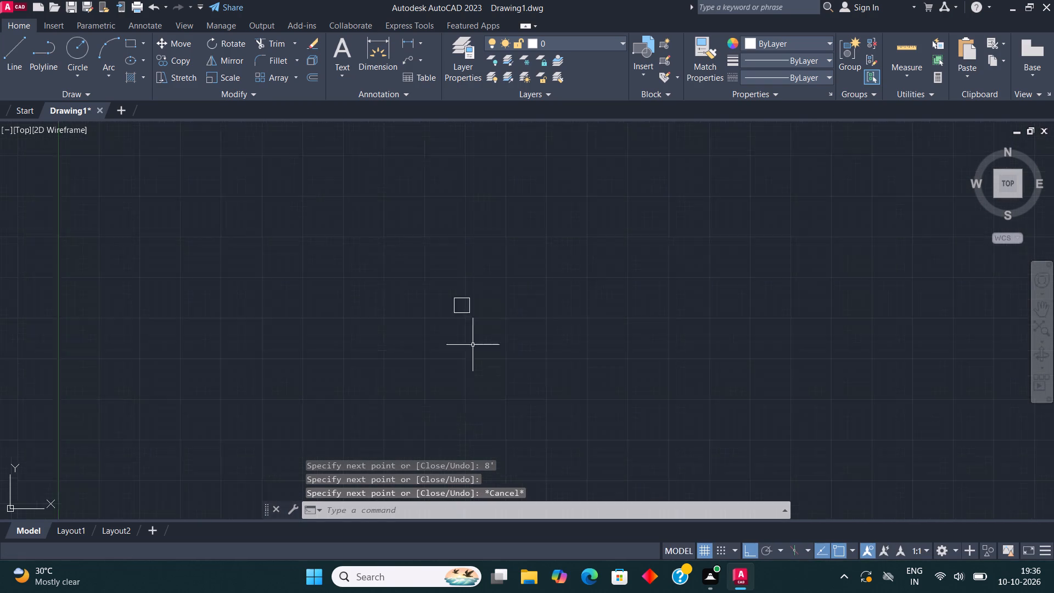
scroll(473, 345, up, 2)
middle_drag(469, 373, 468, 436)
middle_drag(476, 235, 474, 255)
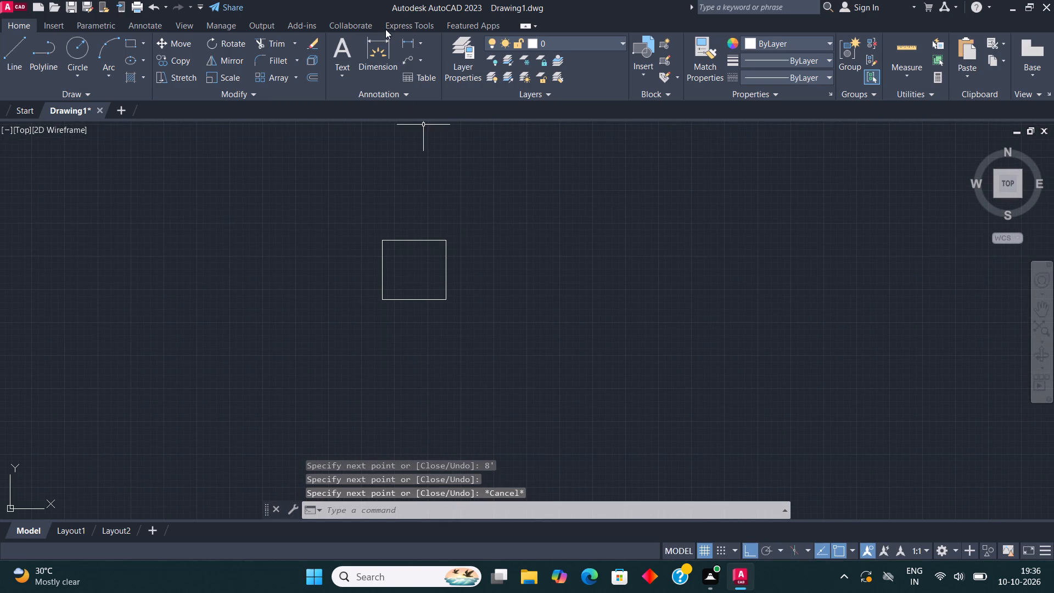
click(377, 51)
click(386, 239)
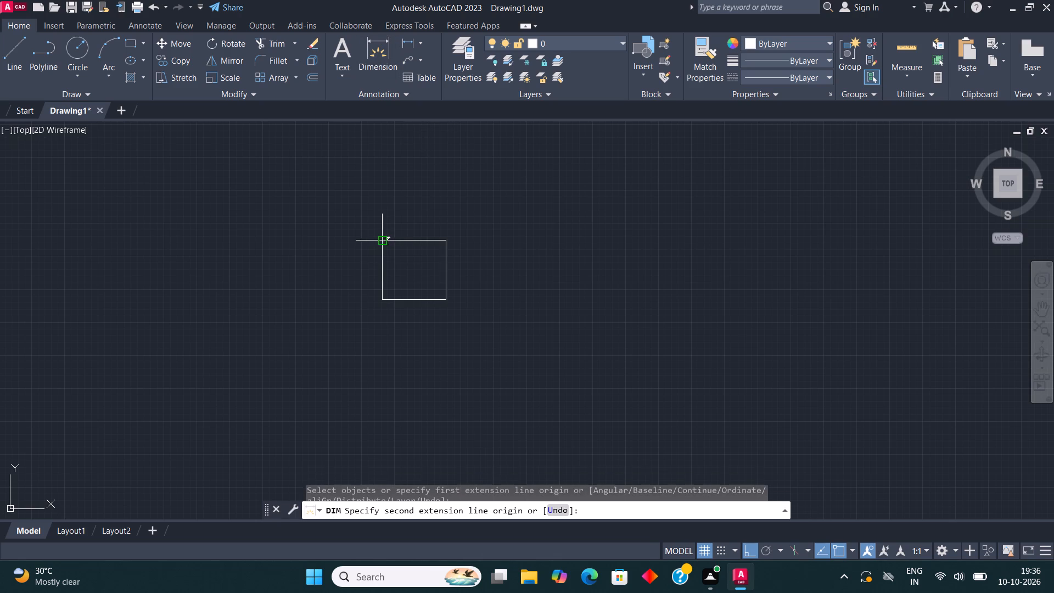
click(445, 240)
scroll(445, 232, up, 4)
scroll(444, 232, down, 2)
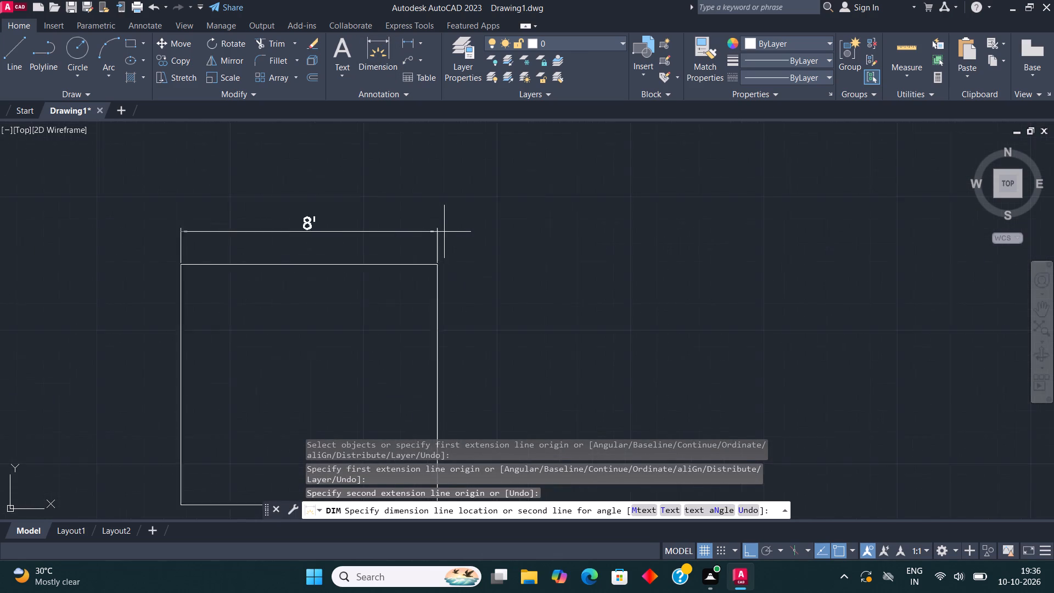
scroll(444, 232, down, 2)
key(Escape)
Offset the rectangle's right edge line 9" outward.
middle_drag(458, 260, 462, 307)
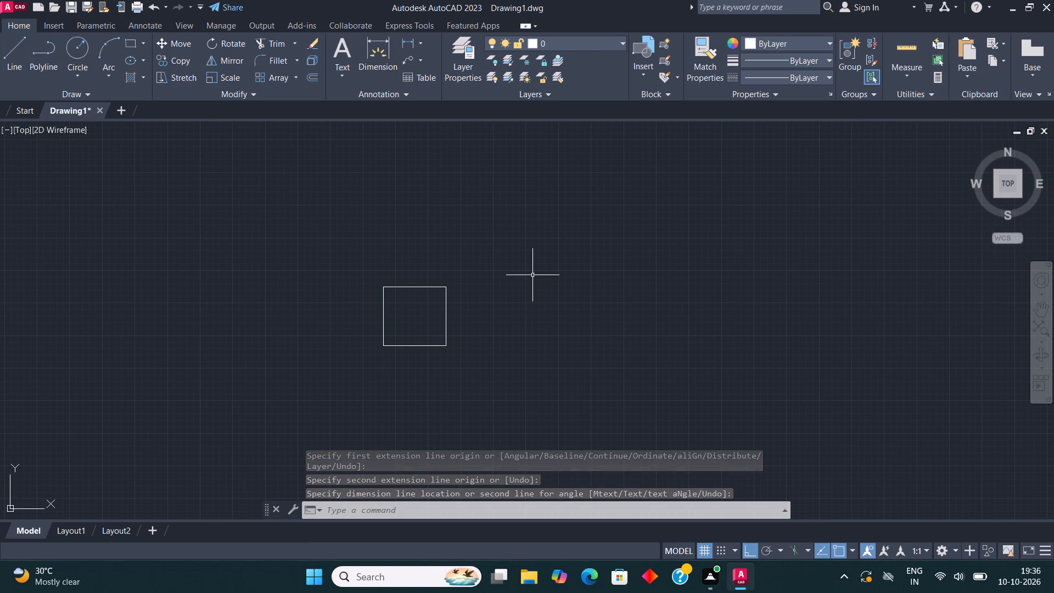
middle_drag(568, 366, 542, 353)
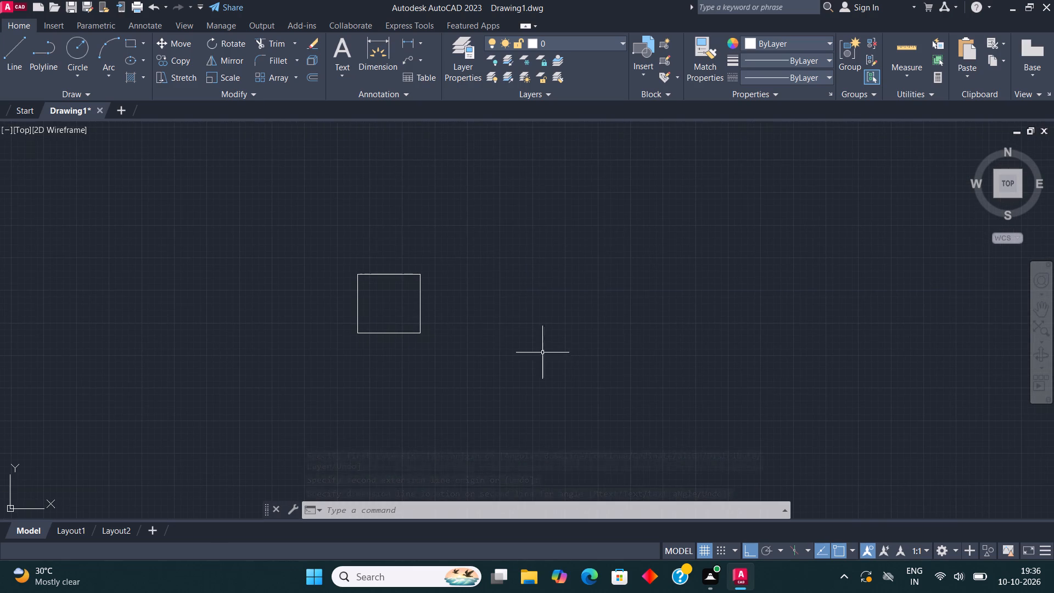
middle_click(431, 317)
middle_drag(438, 305, 431, 316)
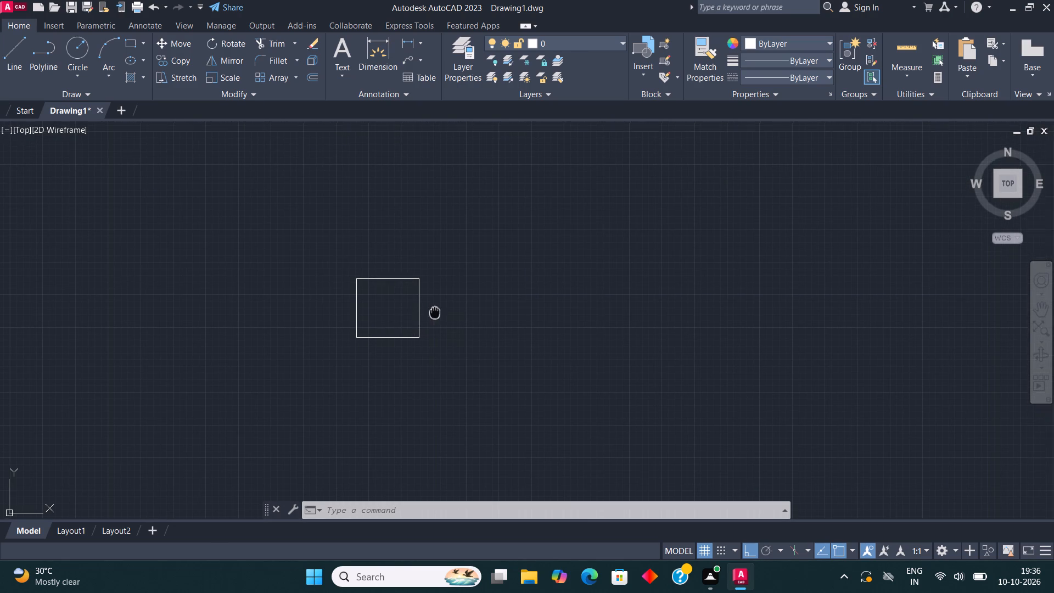
middle_drag(431, 316, 429, 320)
scroll(429, 320, up, 1)
click(401, 320)
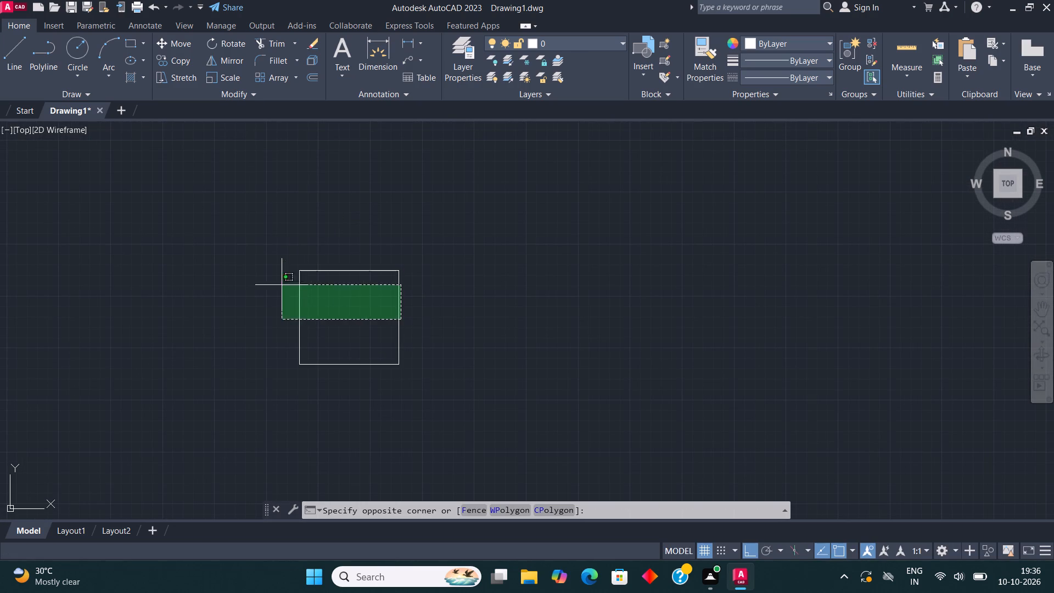
click(431, 370)
click(399, 319)
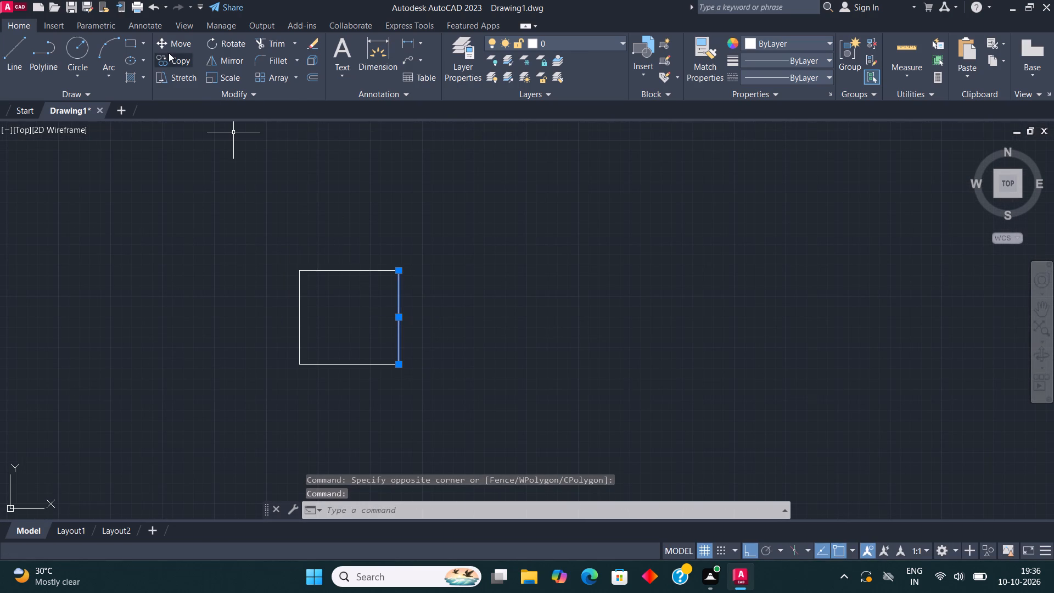
click(311, 76)
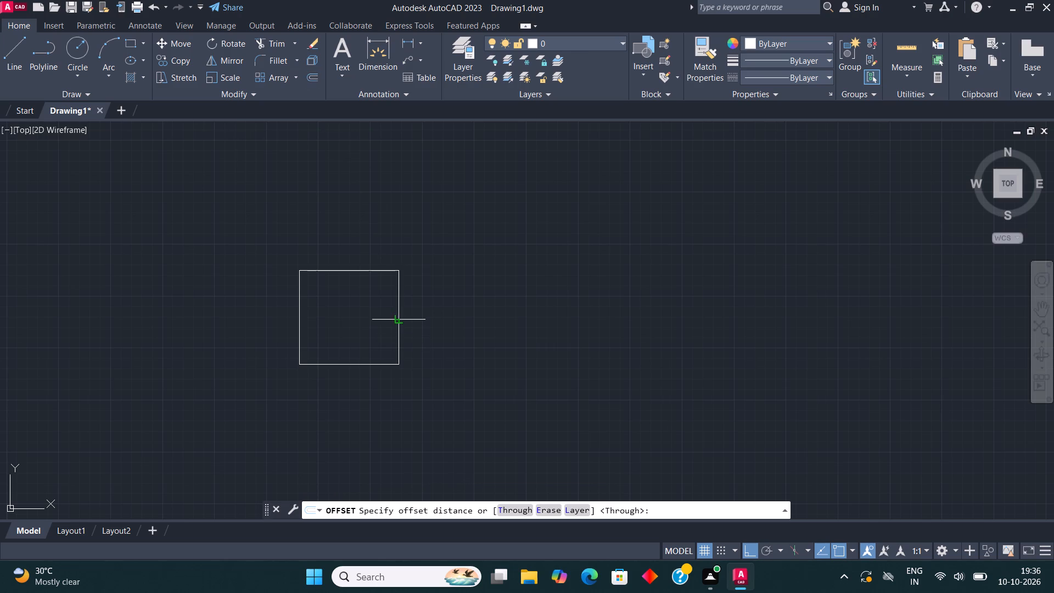
click(400, 311)
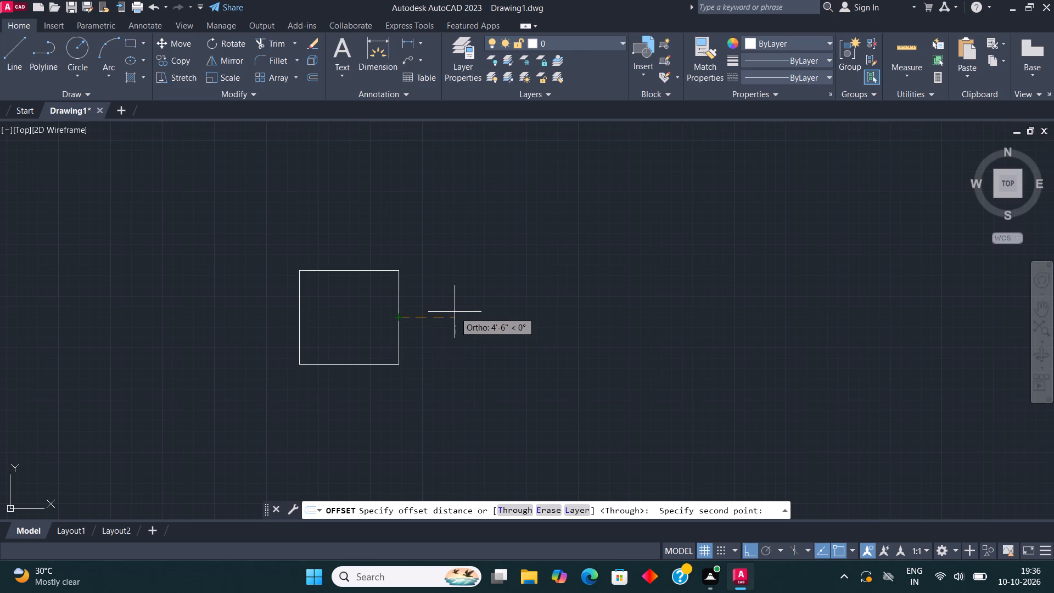
text(9")
key(Return)
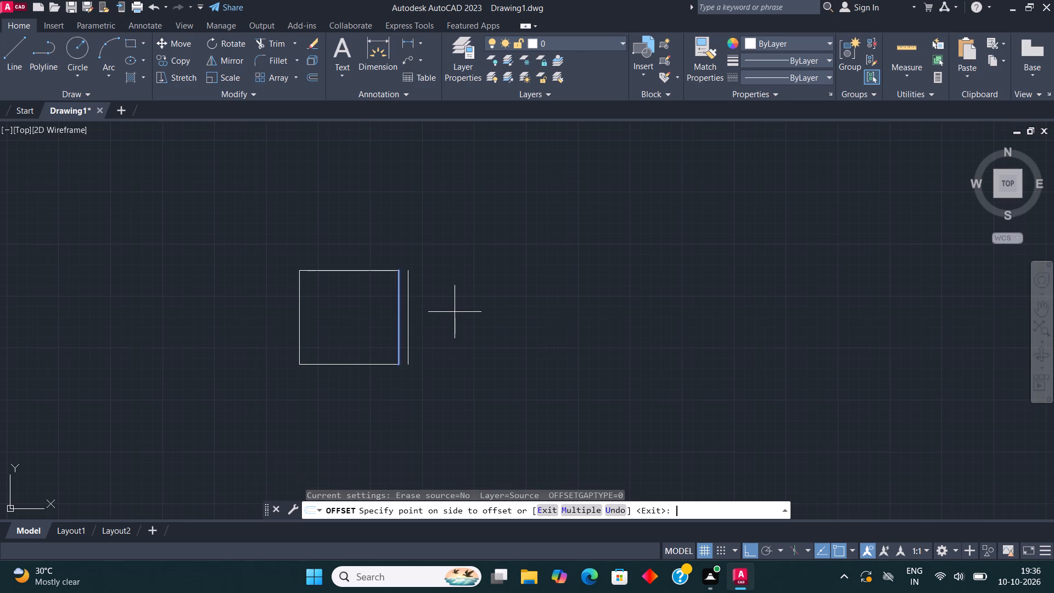
click(455, 312)
click(458, 281)
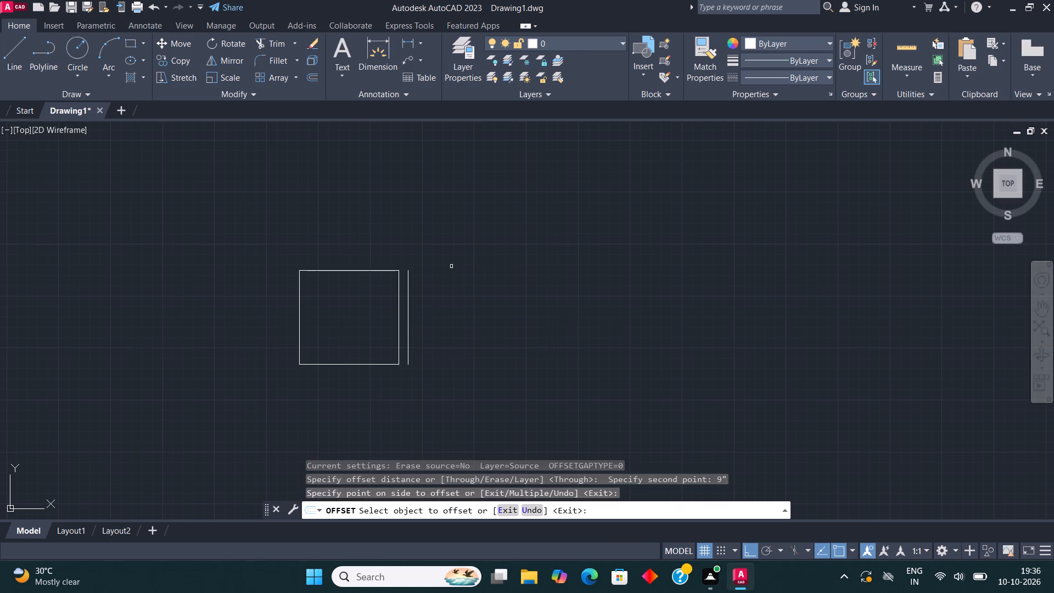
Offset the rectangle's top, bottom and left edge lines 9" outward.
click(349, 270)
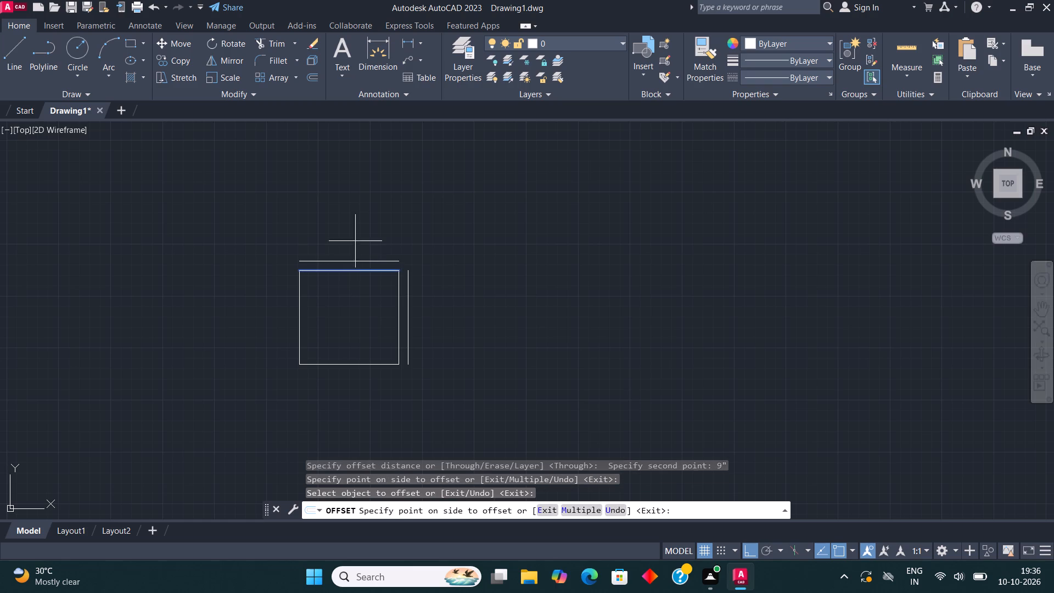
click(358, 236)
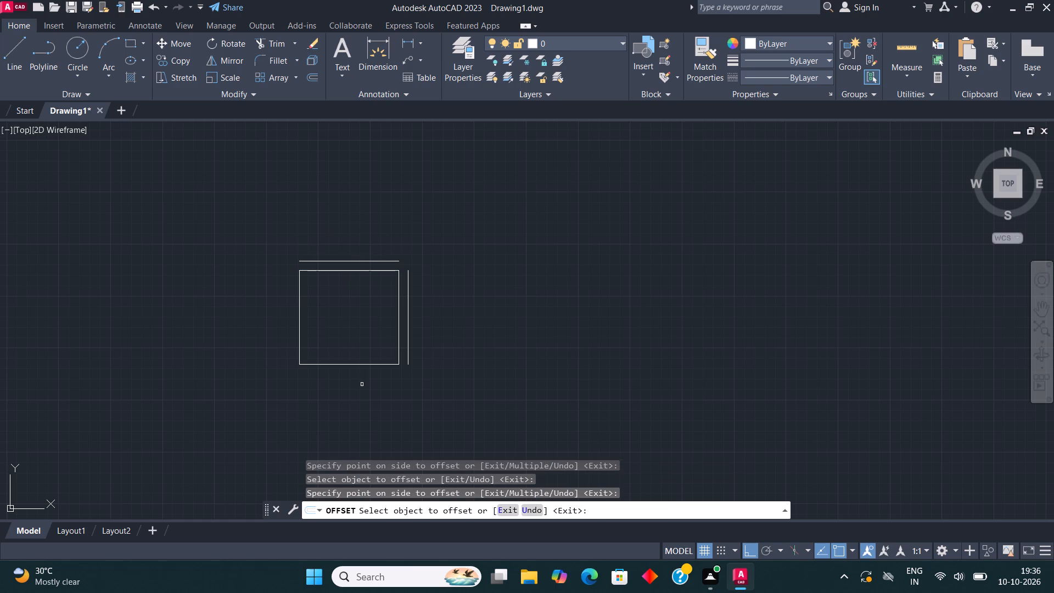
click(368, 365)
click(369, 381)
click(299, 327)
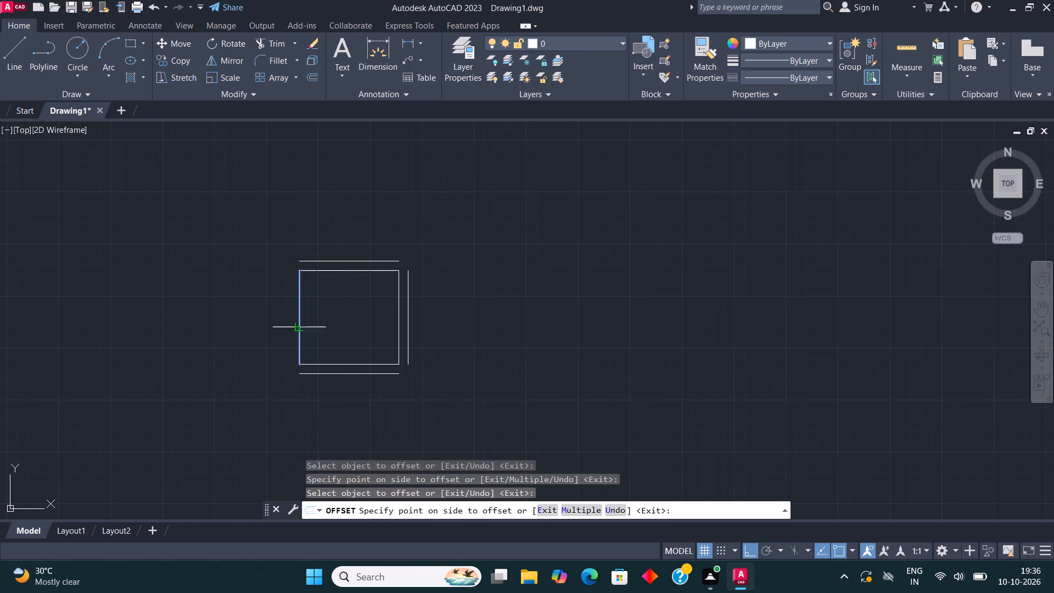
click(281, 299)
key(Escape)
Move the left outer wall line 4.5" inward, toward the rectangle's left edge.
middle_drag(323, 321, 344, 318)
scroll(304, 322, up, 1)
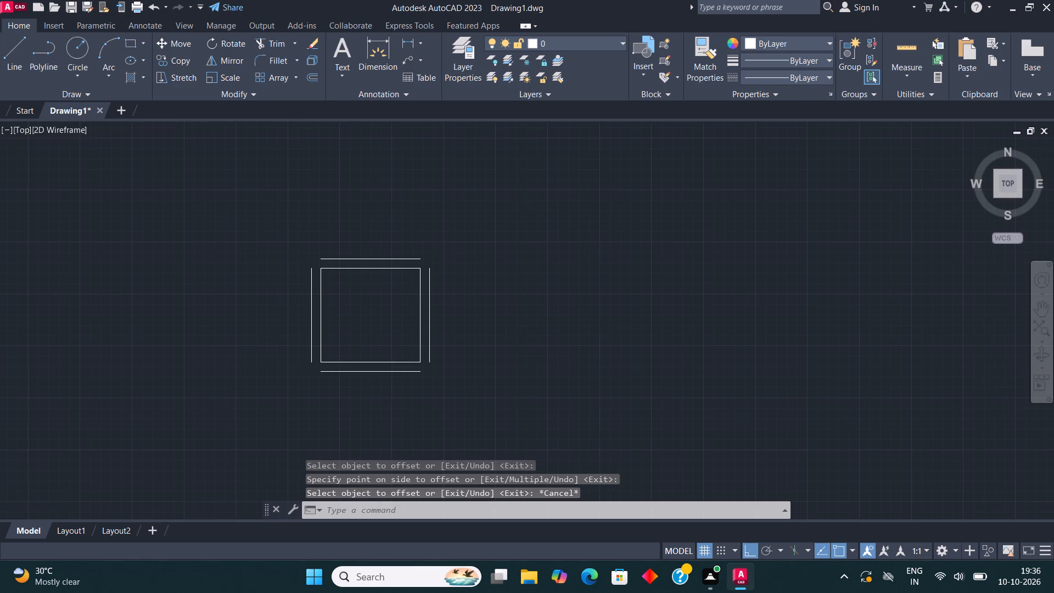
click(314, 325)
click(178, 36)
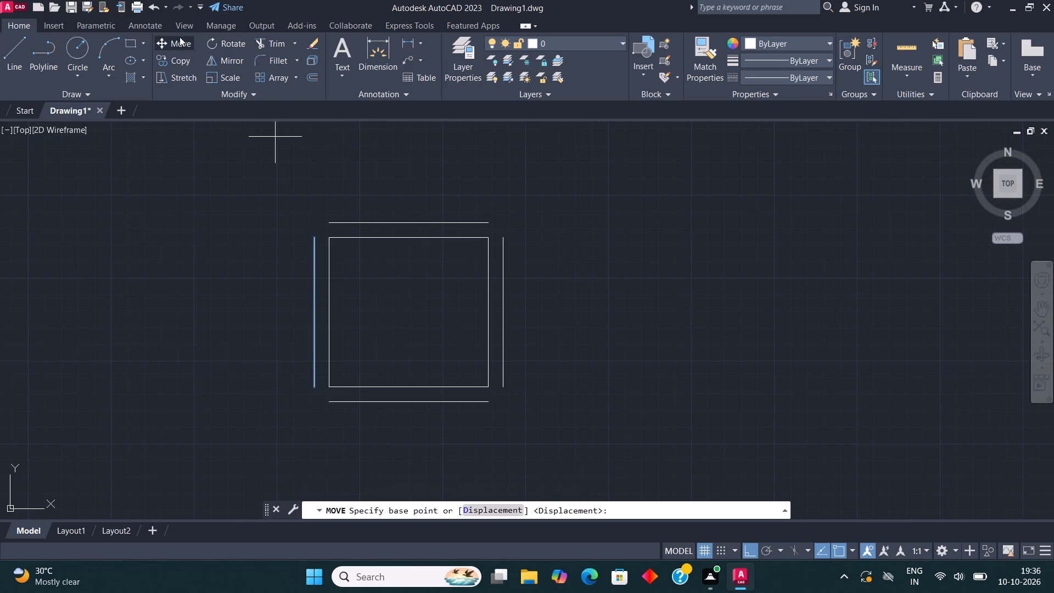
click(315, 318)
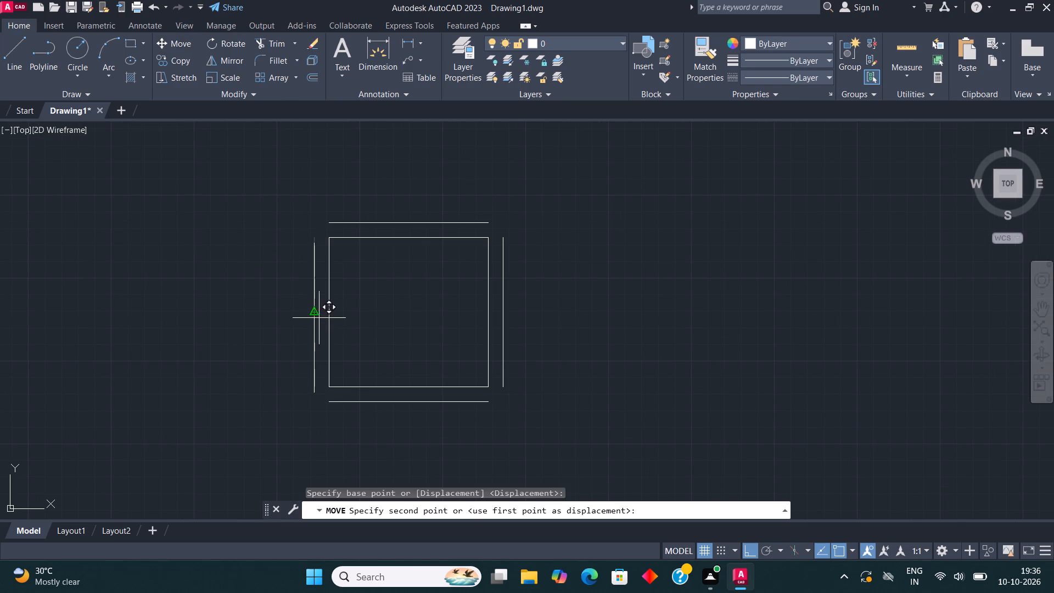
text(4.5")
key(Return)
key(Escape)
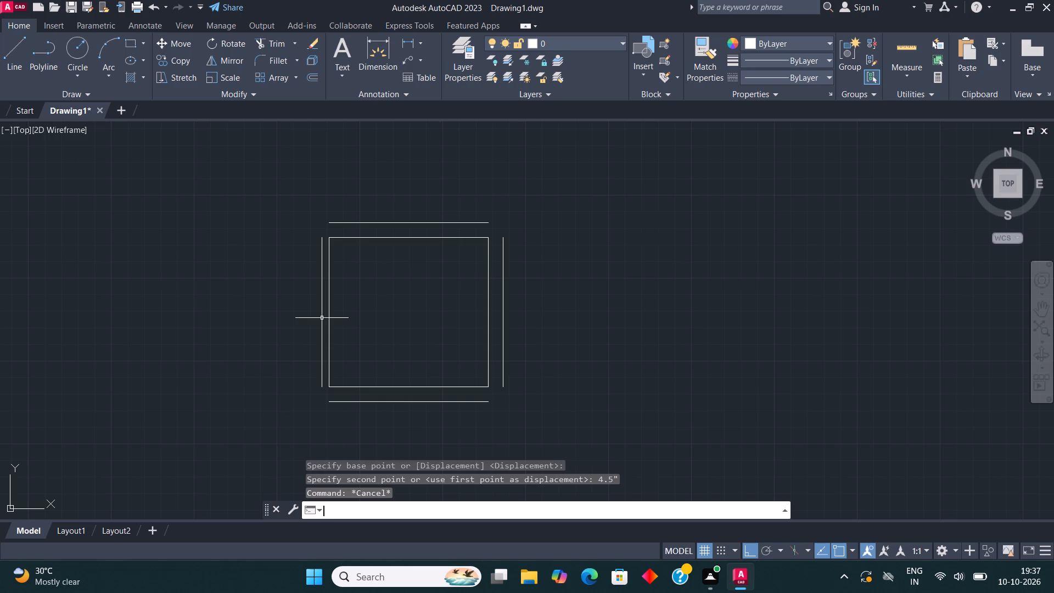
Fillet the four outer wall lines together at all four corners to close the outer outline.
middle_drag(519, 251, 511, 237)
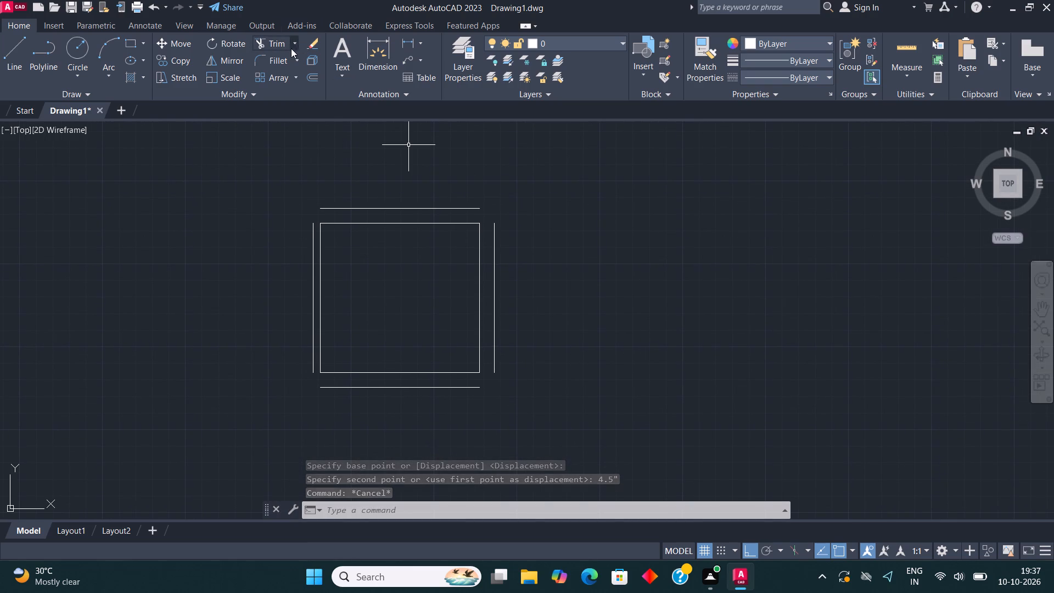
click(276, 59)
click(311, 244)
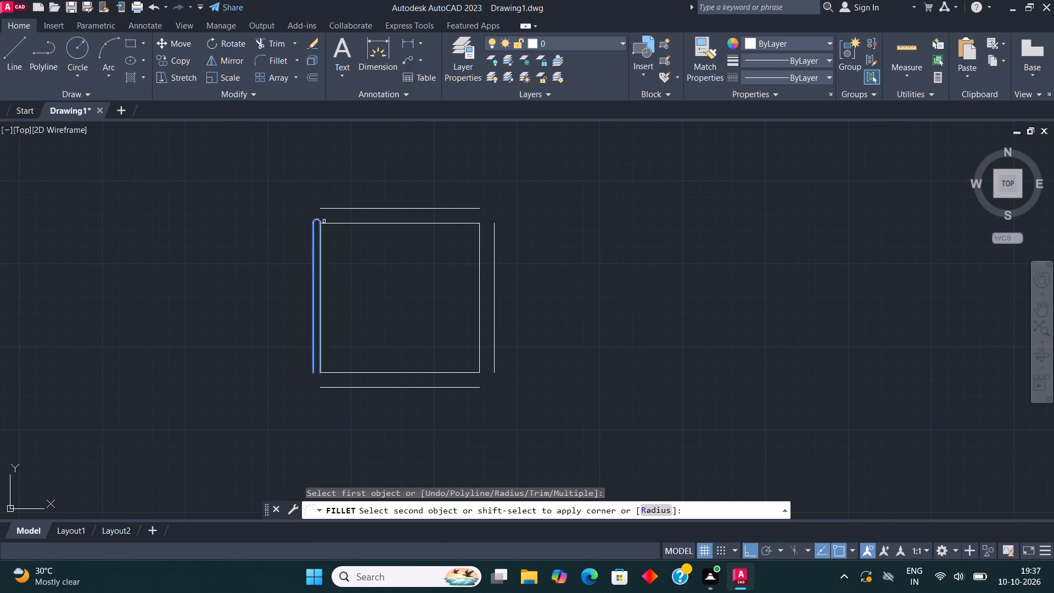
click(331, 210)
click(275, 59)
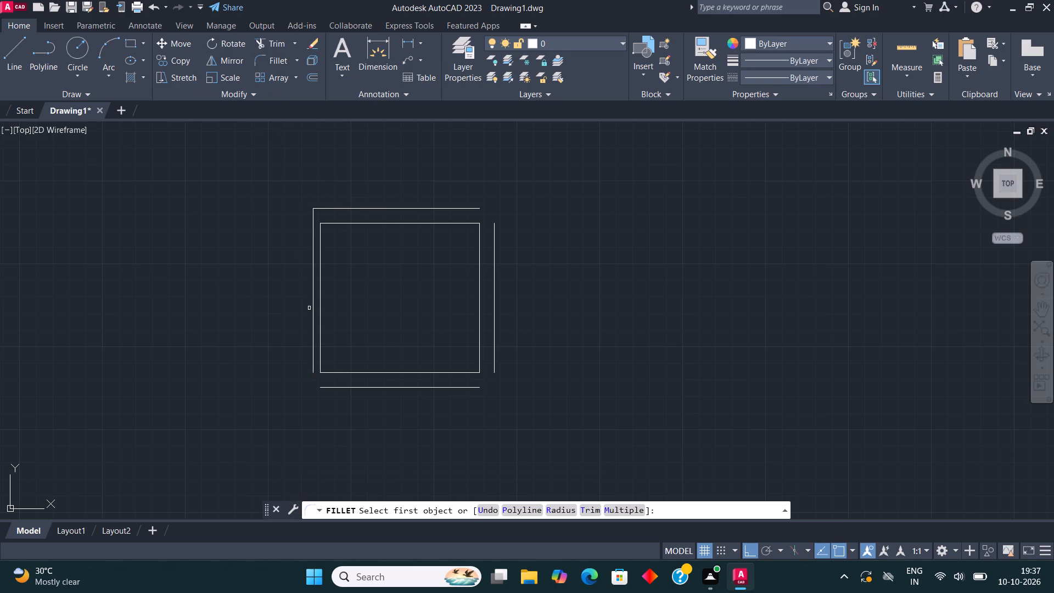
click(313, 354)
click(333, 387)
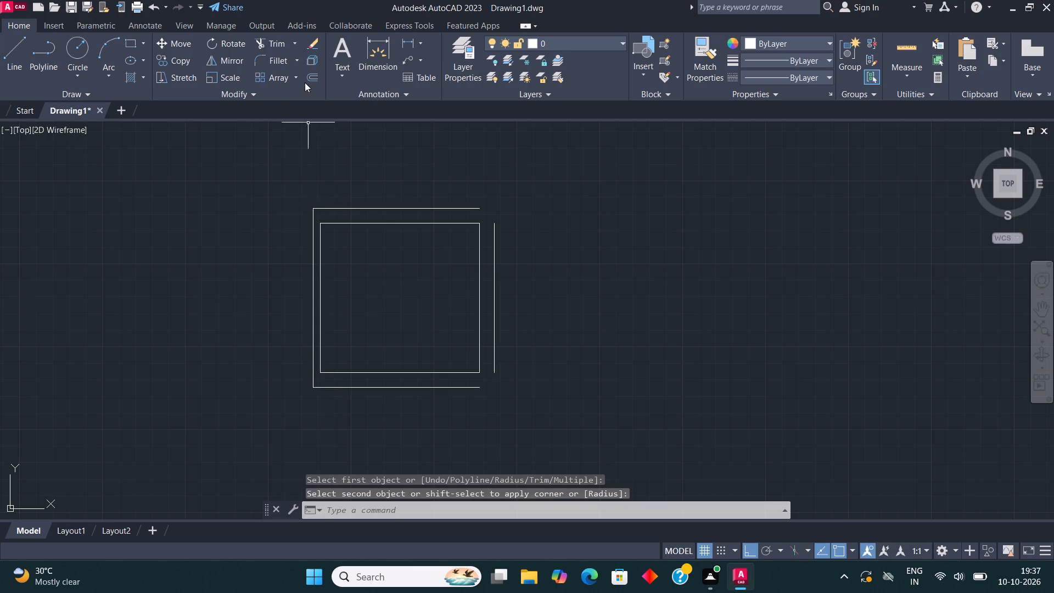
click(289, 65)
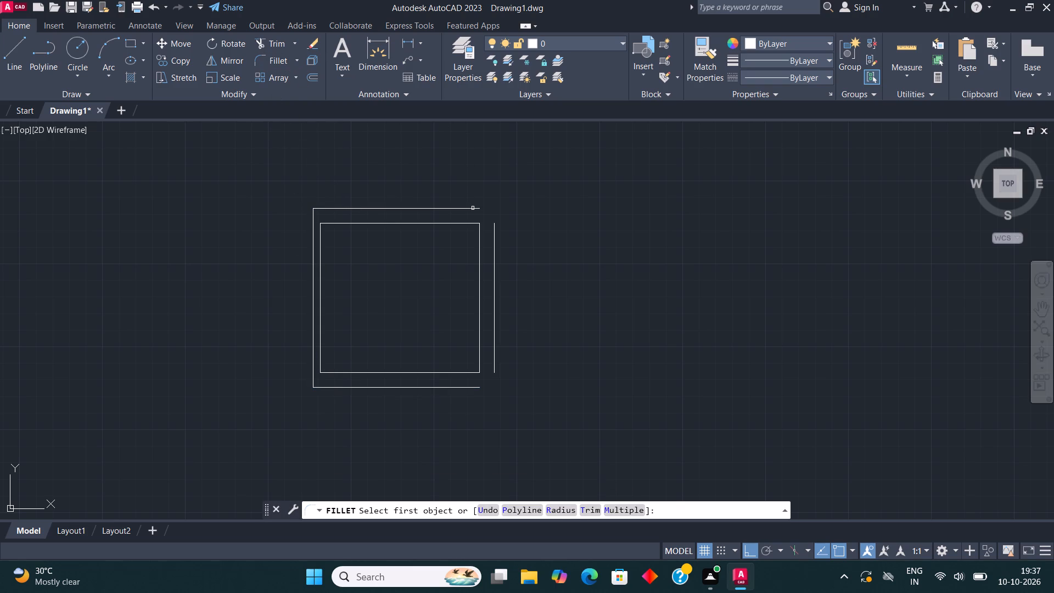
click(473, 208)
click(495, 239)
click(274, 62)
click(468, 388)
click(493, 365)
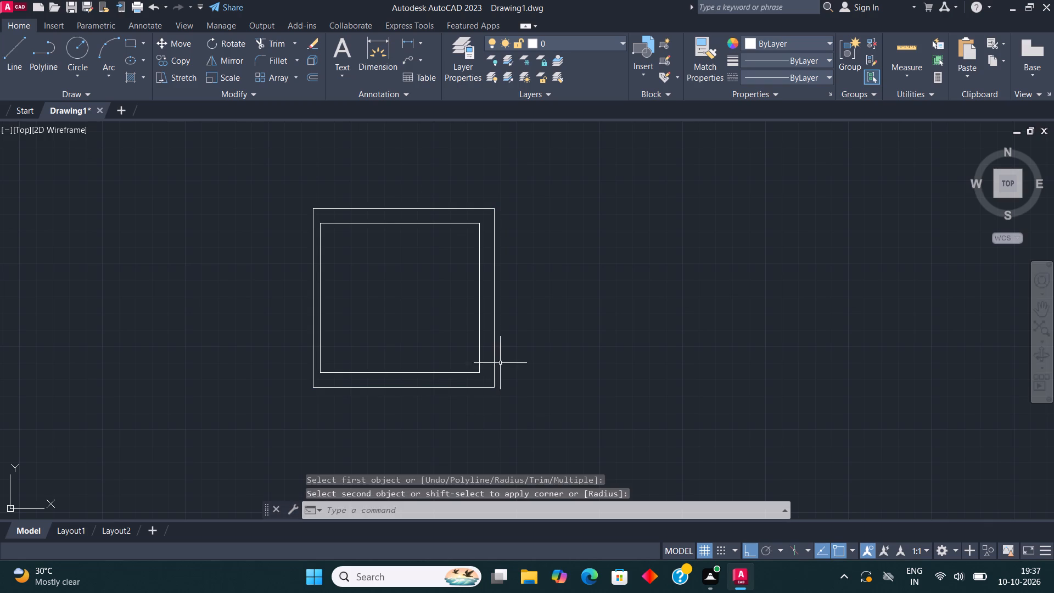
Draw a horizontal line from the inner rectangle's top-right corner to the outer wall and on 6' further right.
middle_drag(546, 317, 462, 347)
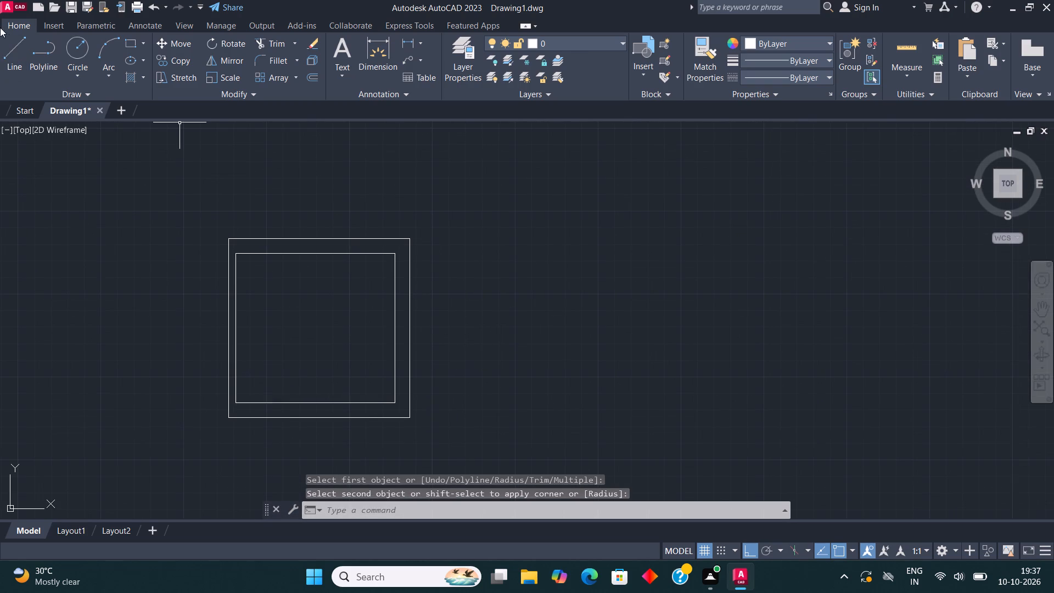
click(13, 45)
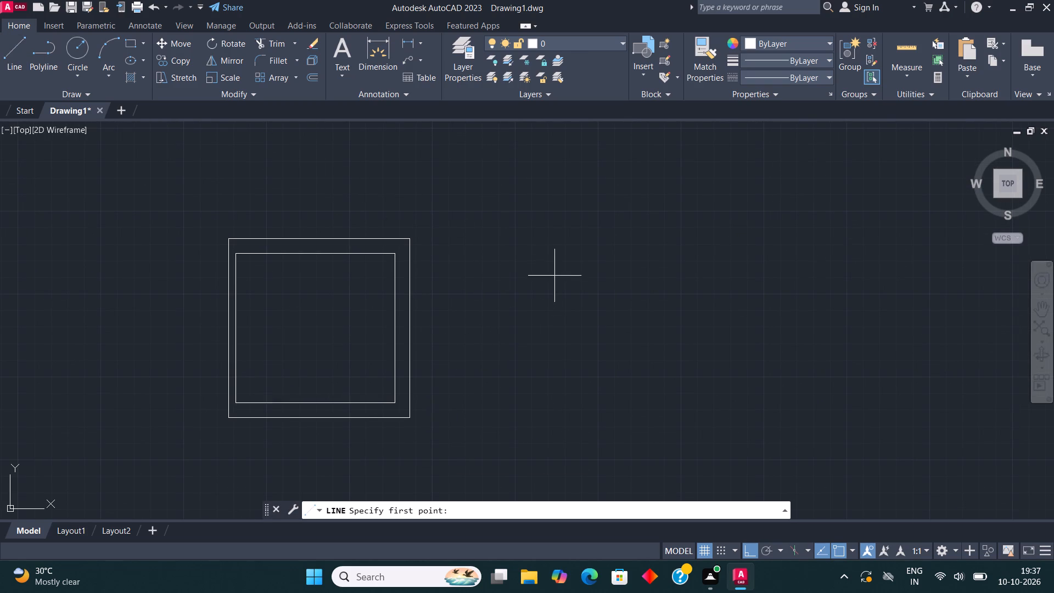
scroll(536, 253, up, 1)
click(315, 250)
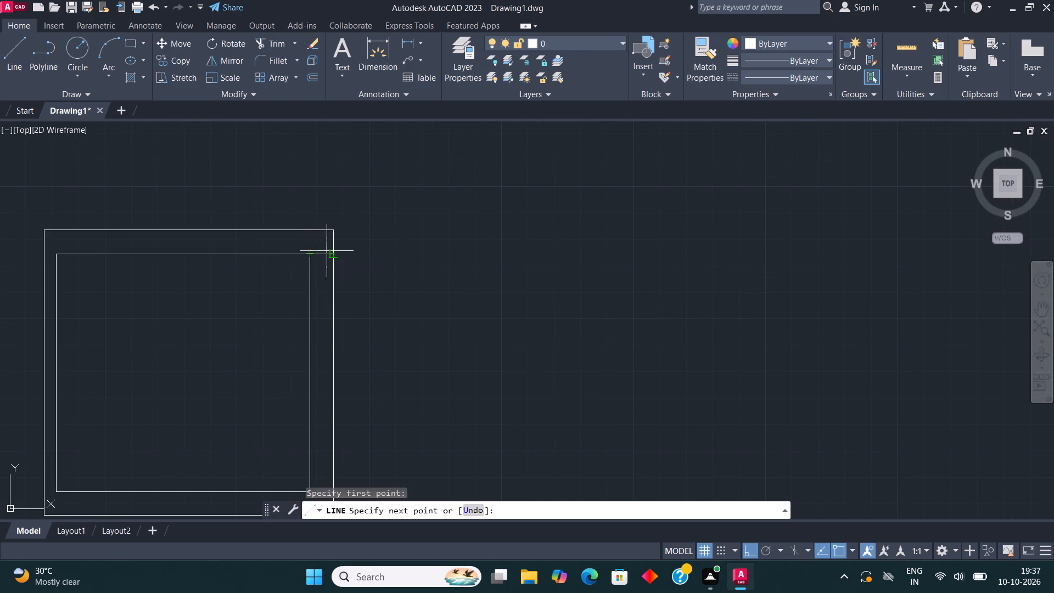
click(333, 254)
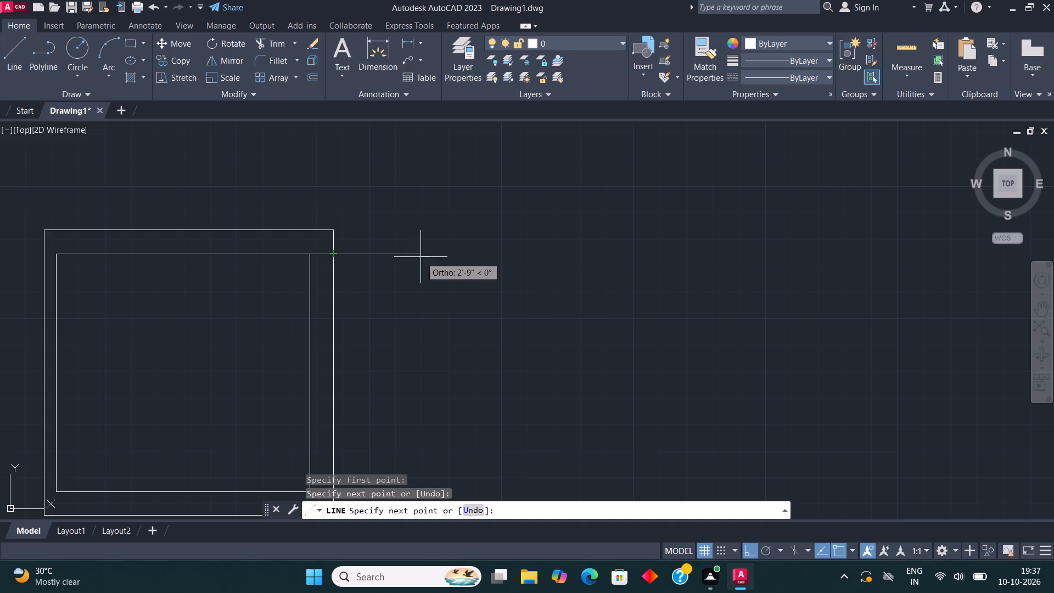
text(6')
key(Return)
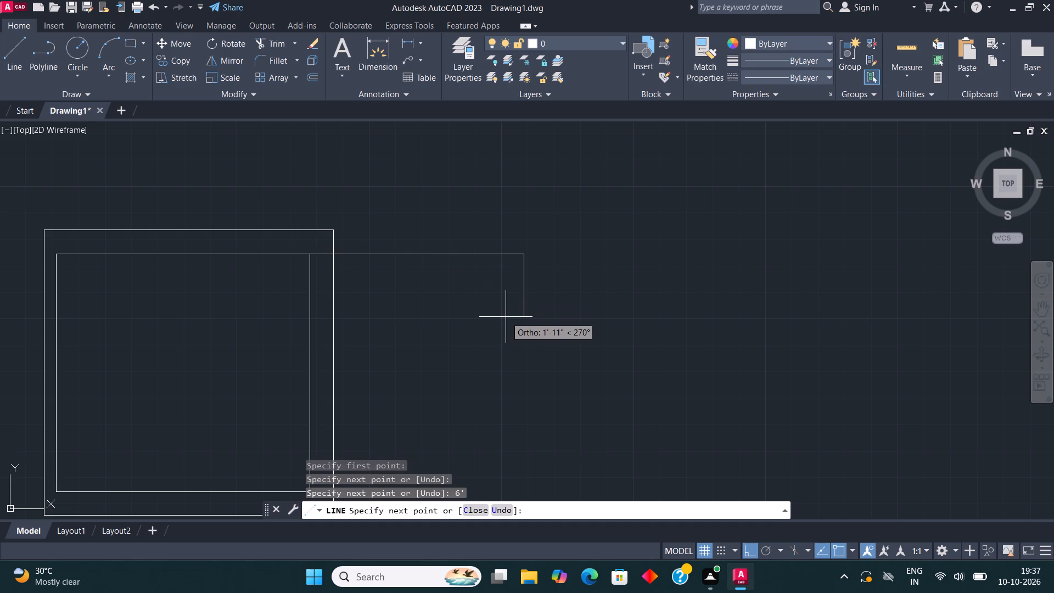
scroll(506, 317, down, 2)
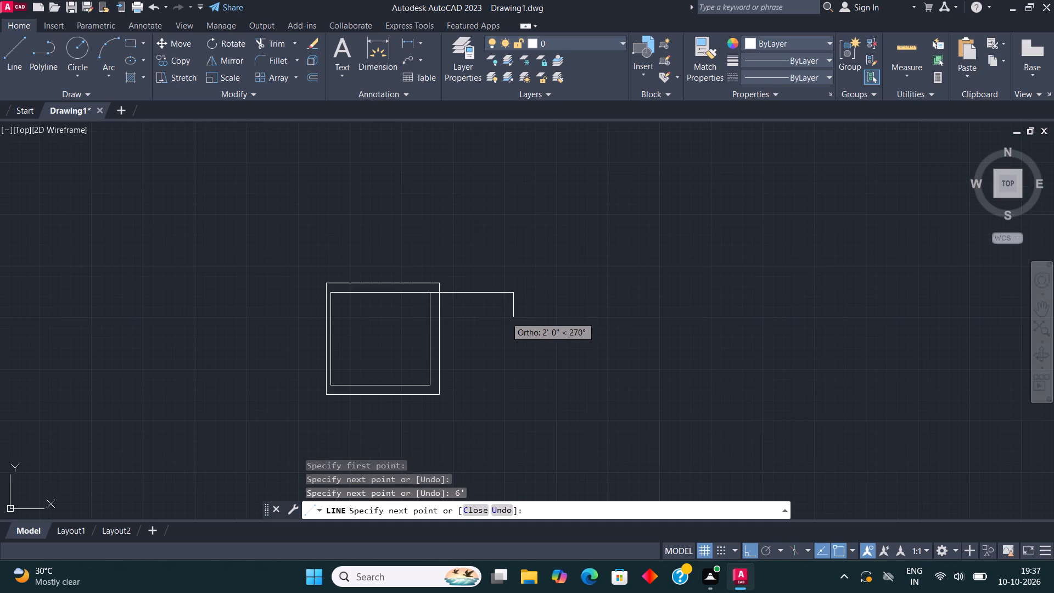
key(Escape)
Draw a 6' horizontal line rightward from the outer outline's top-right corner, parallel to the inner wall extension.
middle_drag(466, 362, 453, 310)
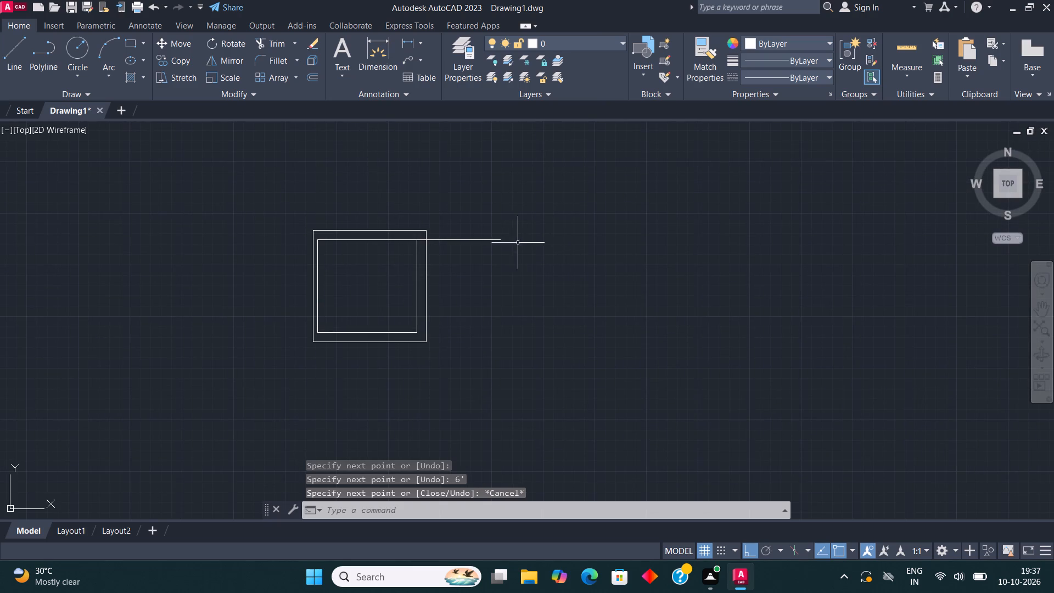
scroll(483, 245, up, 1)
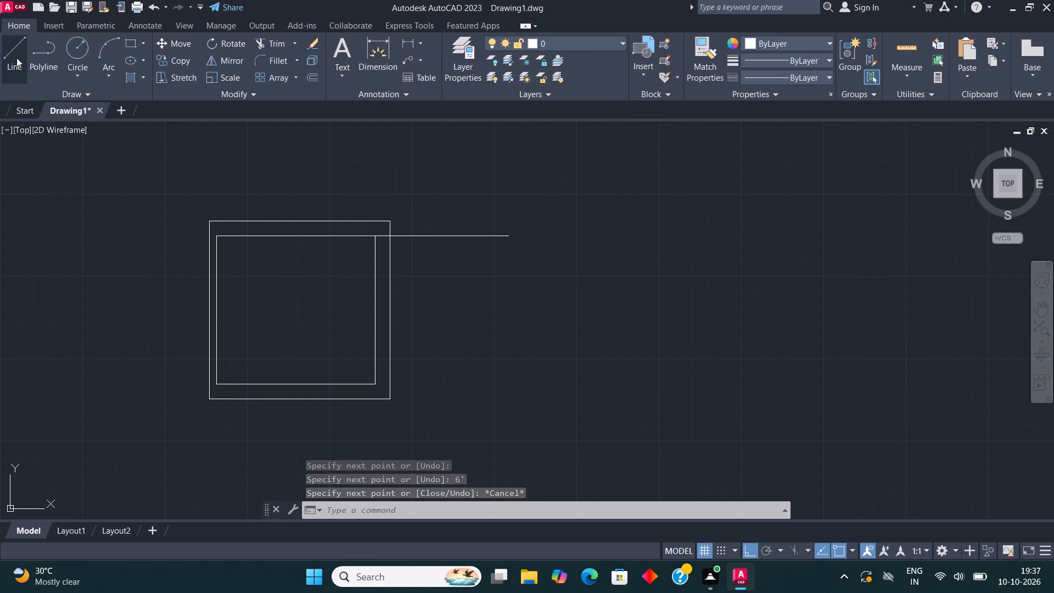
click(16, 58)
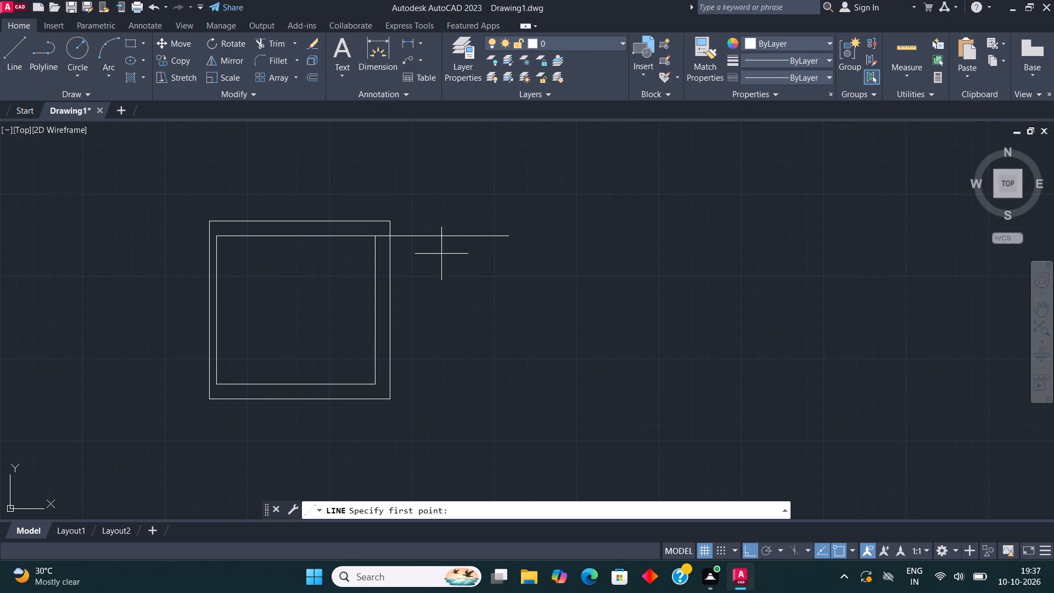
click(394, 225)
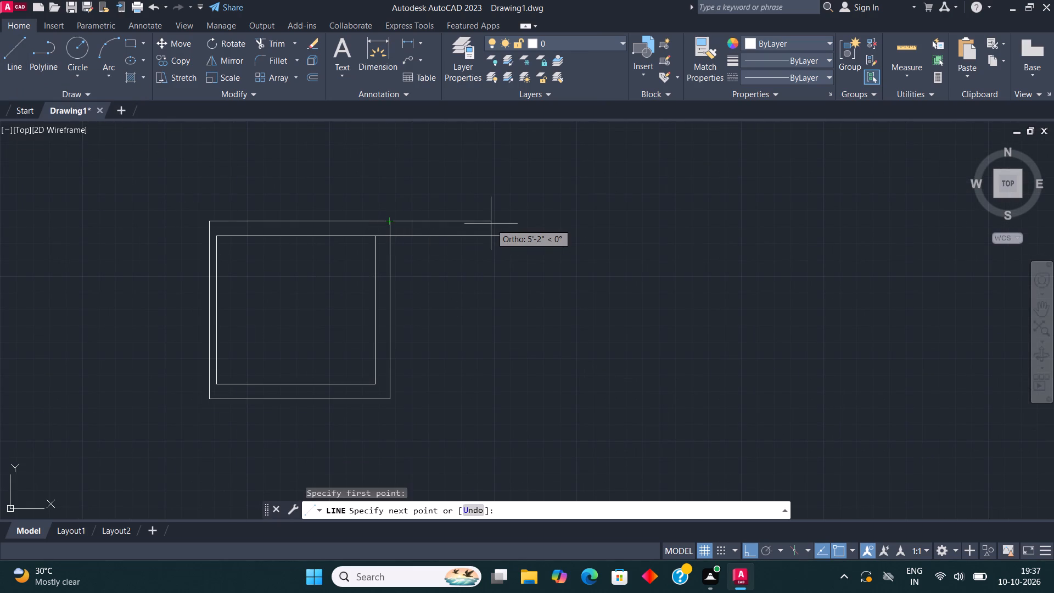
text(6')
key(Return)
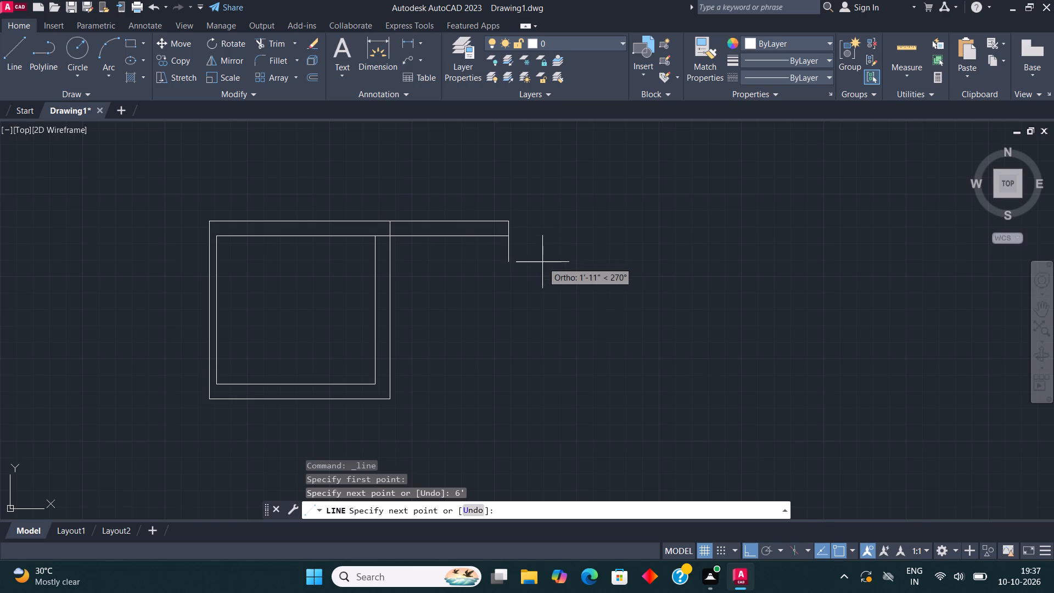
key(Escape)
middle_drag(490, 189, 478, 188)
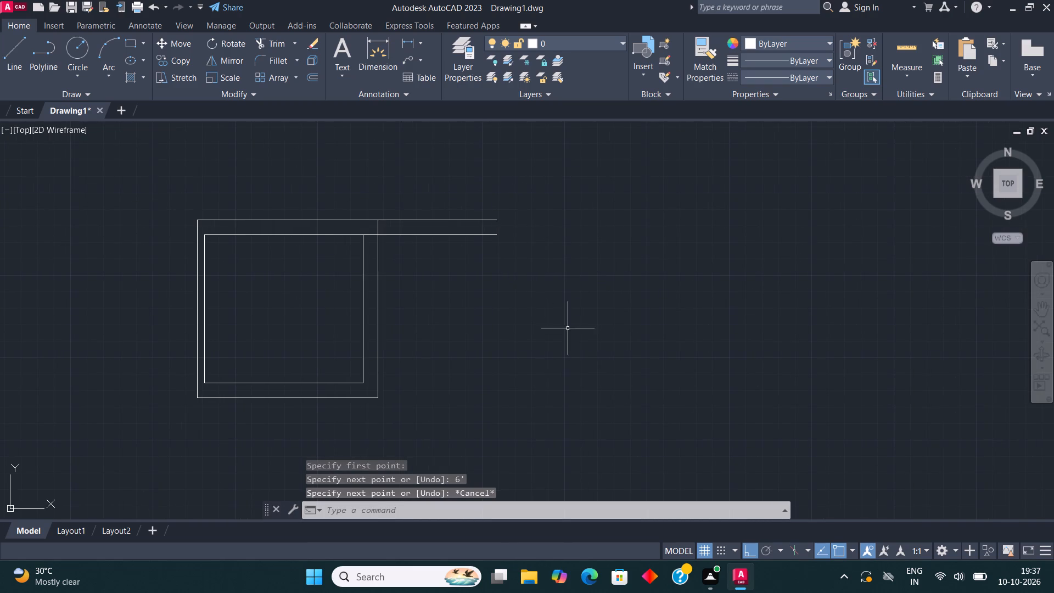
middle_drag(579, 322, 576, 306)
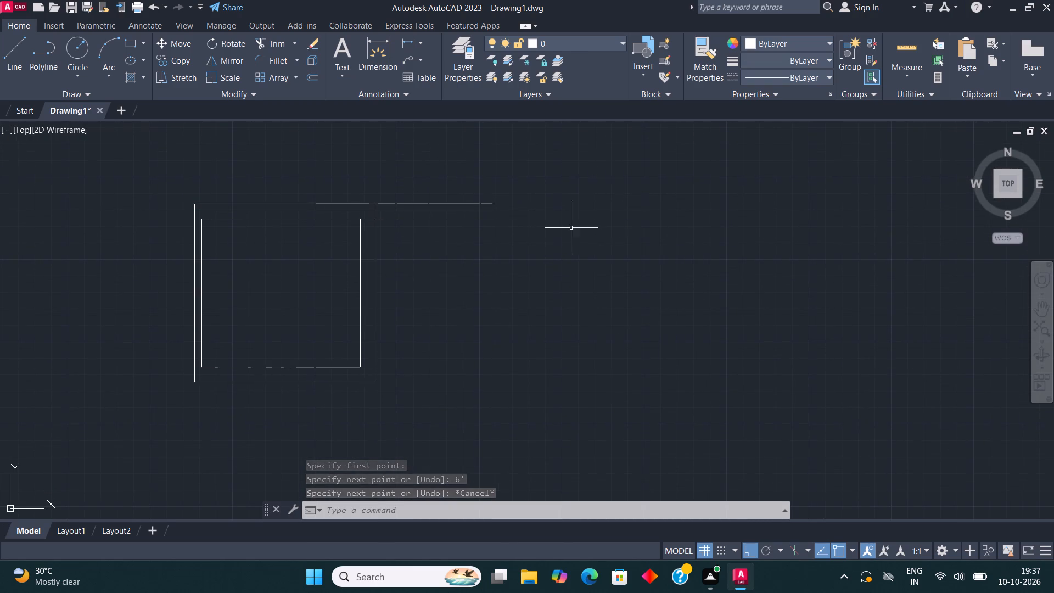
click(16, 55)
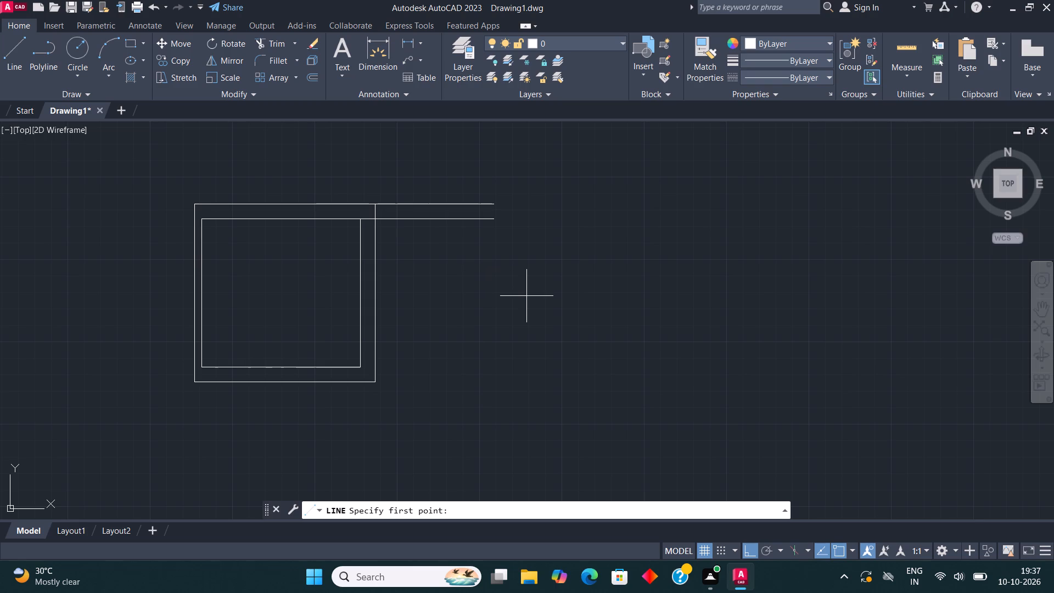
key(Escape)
Erase the whole room outline together with its wall extension lines.
scroll(524, 294, down, 2)
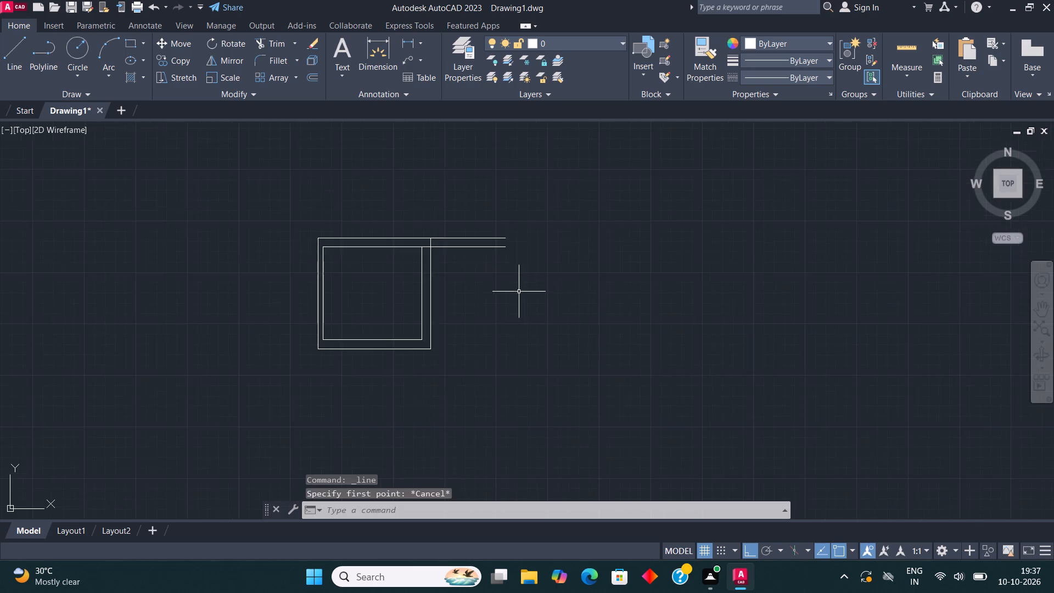
drag(516, 390, 497, 368)
click(305, 174)
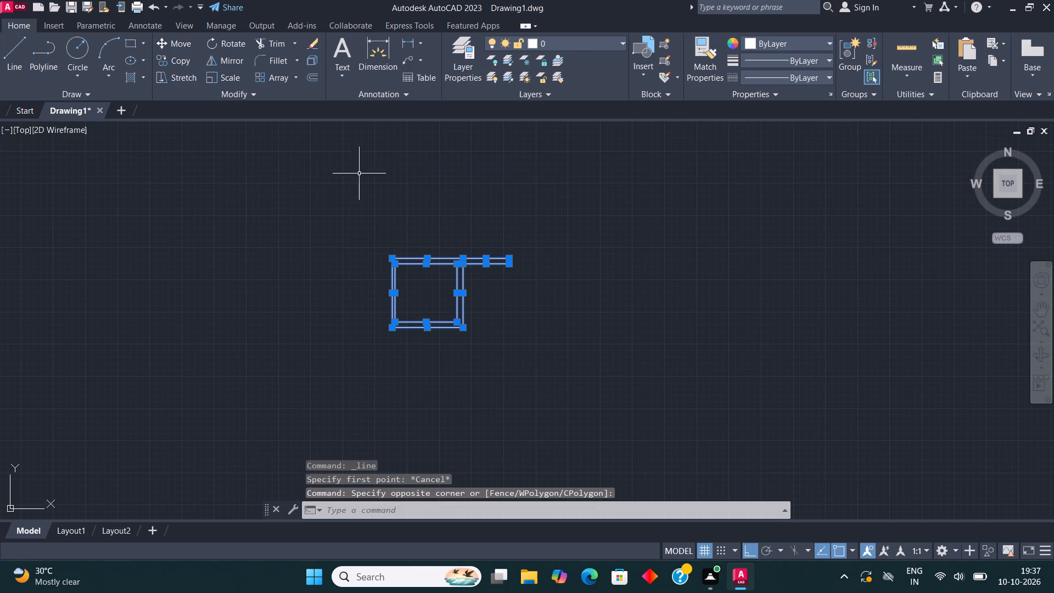
key(Delete)
Draw a closed rectangular outline 35' wide and 70' high with lines.
click(16, 46)
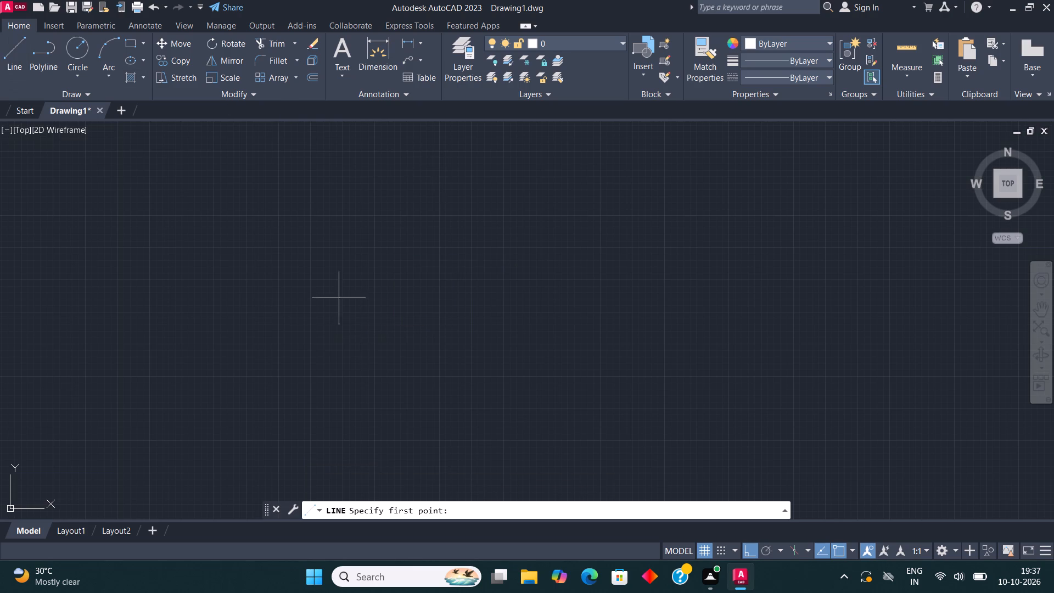
click(277, 253)
text(35')
key(Return)
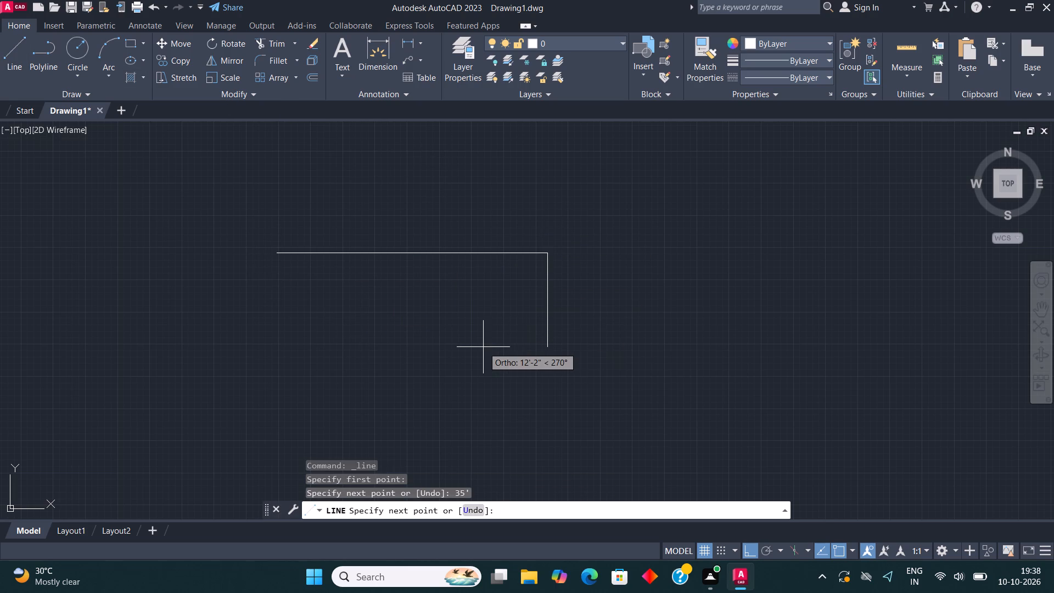
text(70')
key(Return)
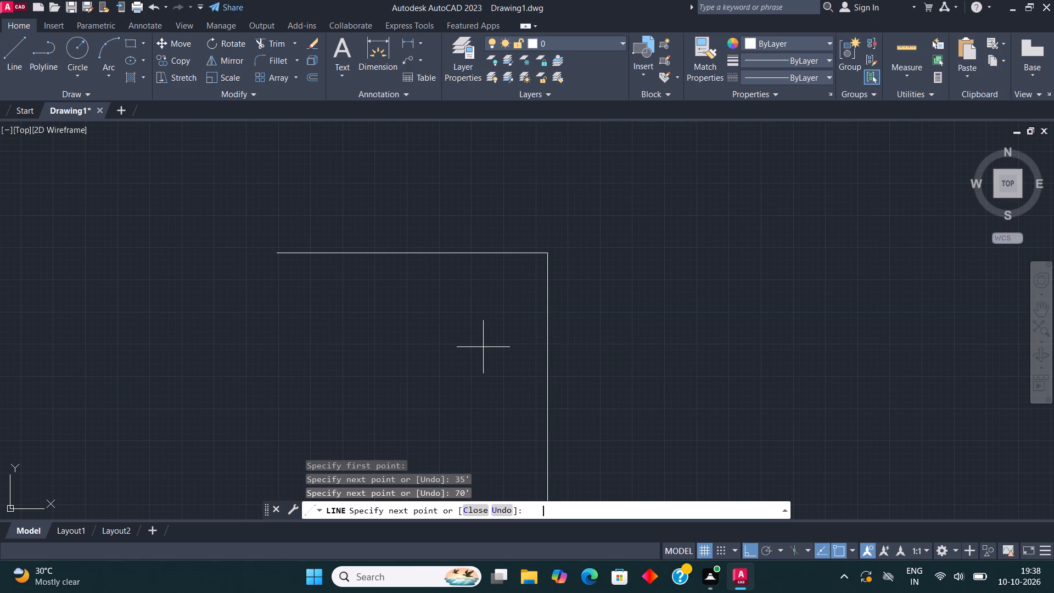
scroll(483, 347, down, 4)
scroll(453, 429, up, 3)
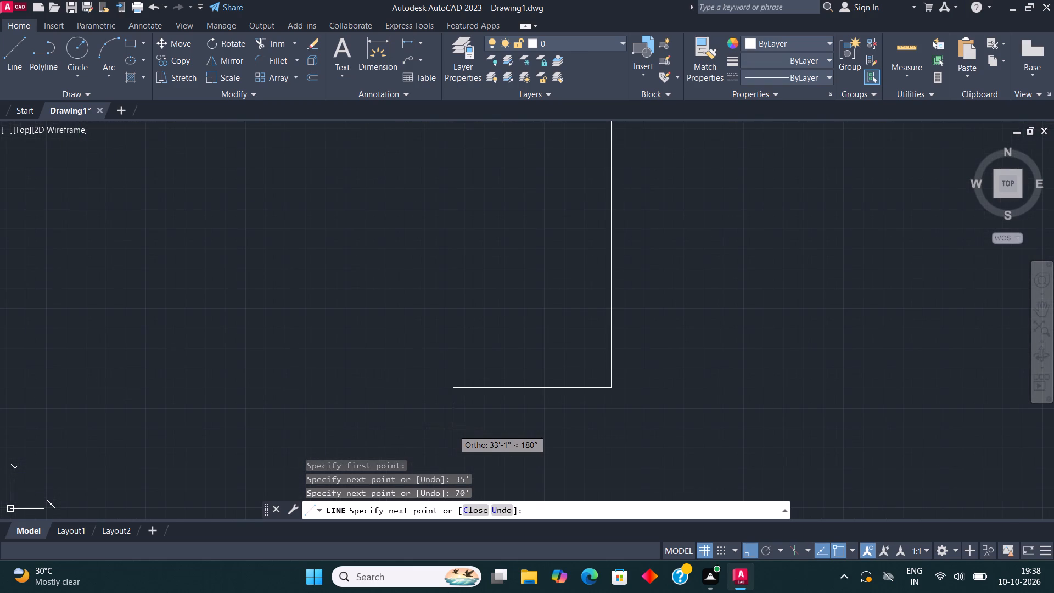
text(35')
key(Return)
scroll(450, 428, down, 2)
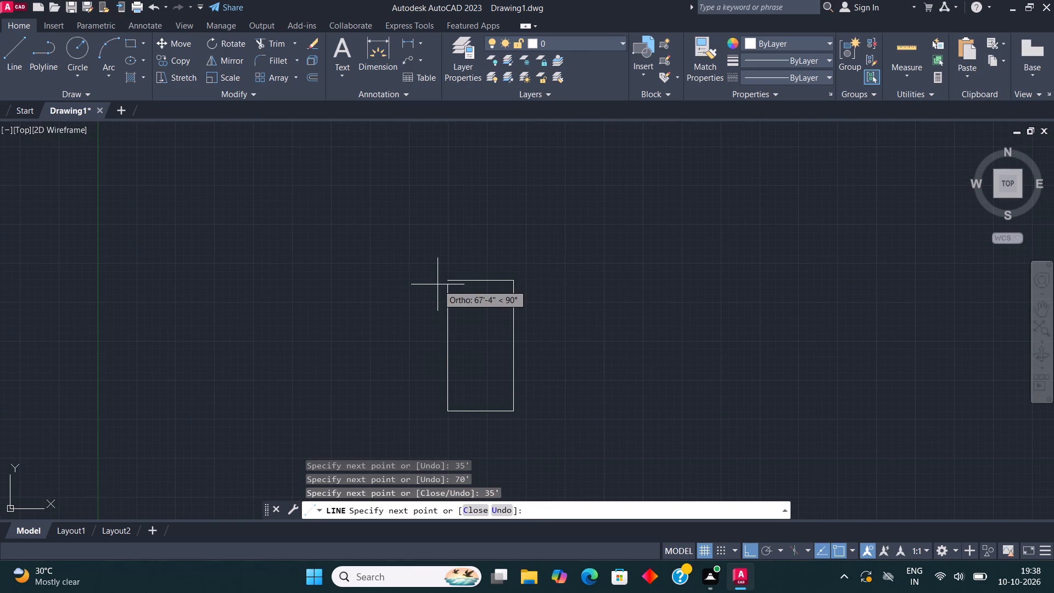
click(447, 281)
key(Escape)
middle_drag(489, 280, 498, 272)
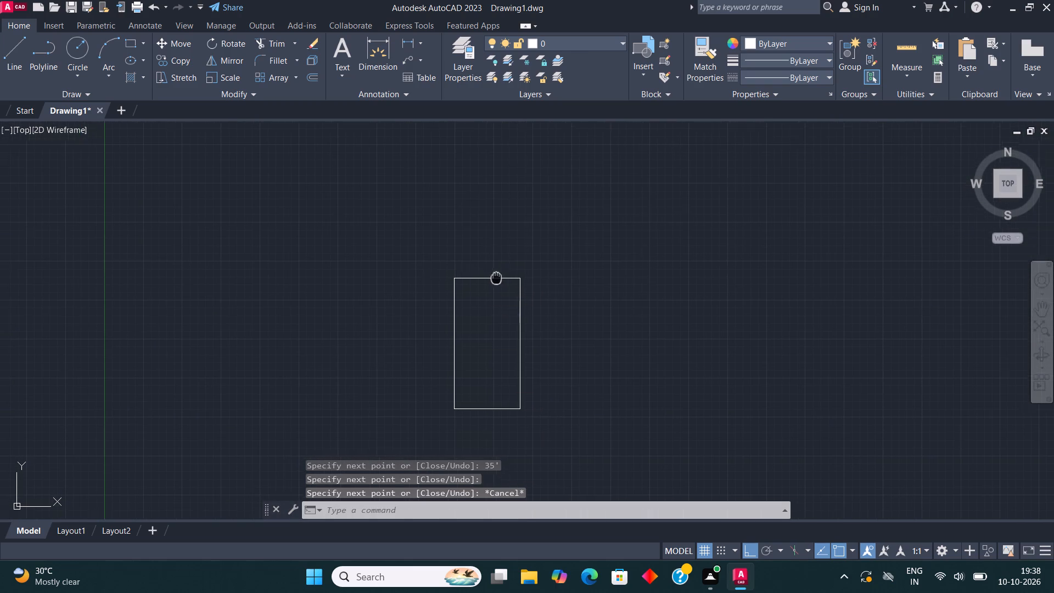
middle_drag(498, 272, 498, 252)
Offset the outline's top line and both long side lines 9" inward, leaving out the bottom line.
click(539, 401)
key(Escape)
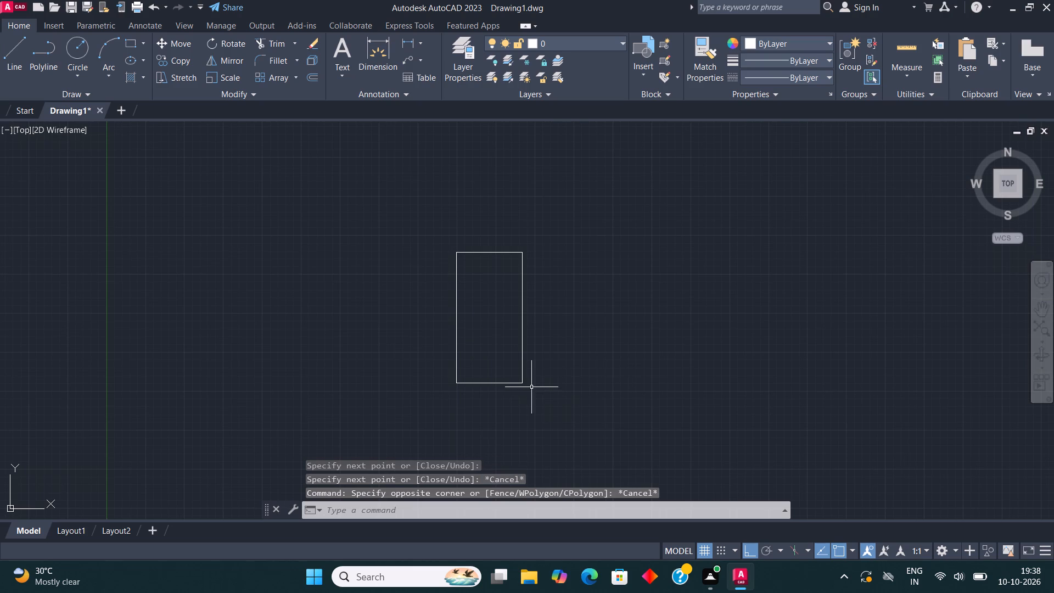
key(Escape)
click(542, 418)
click(437, 230)
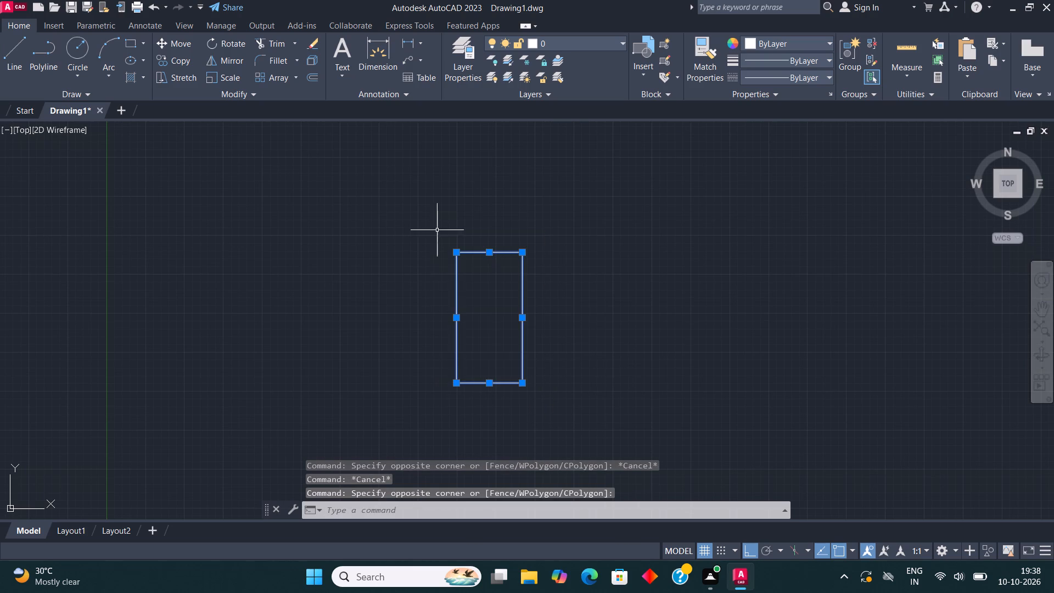
click(309, 76)
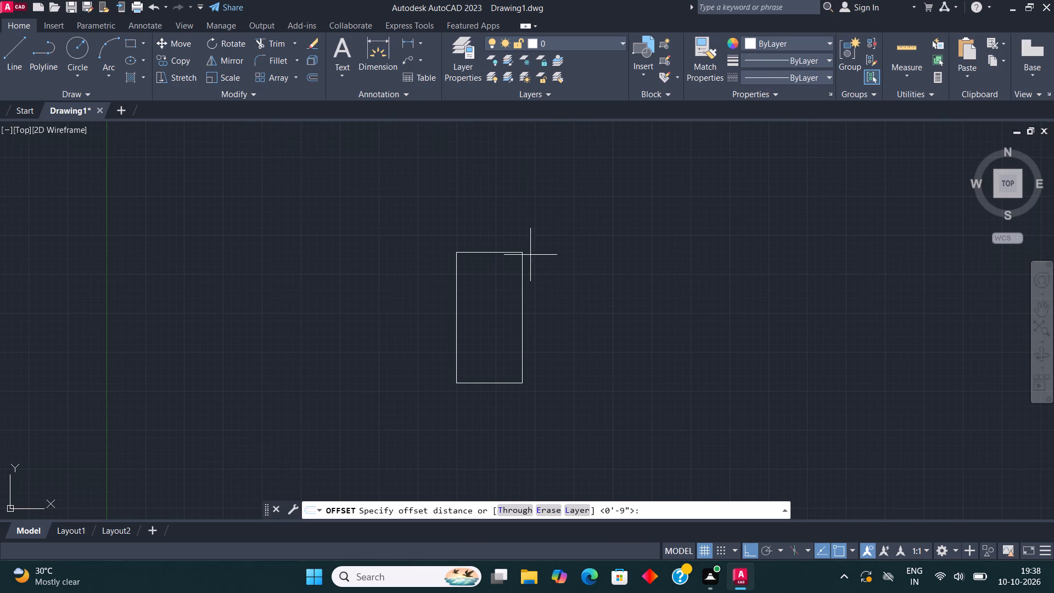
scroll(499, 272, up, 2)
click(472, 226)
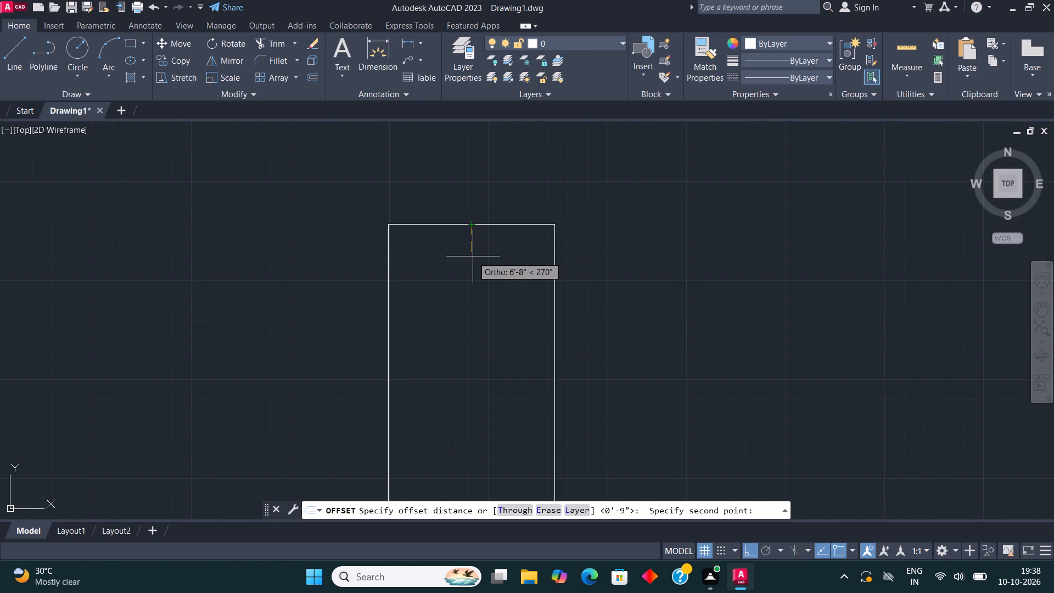
text(9")
key(Return)
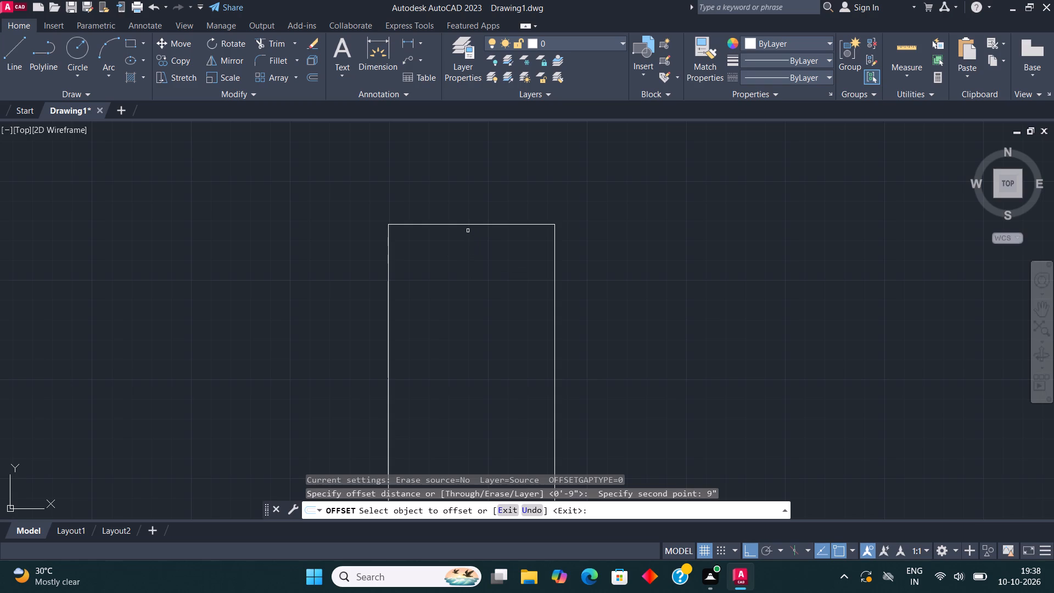
click(468, 225)
click(468, 253)
click(387, 321)
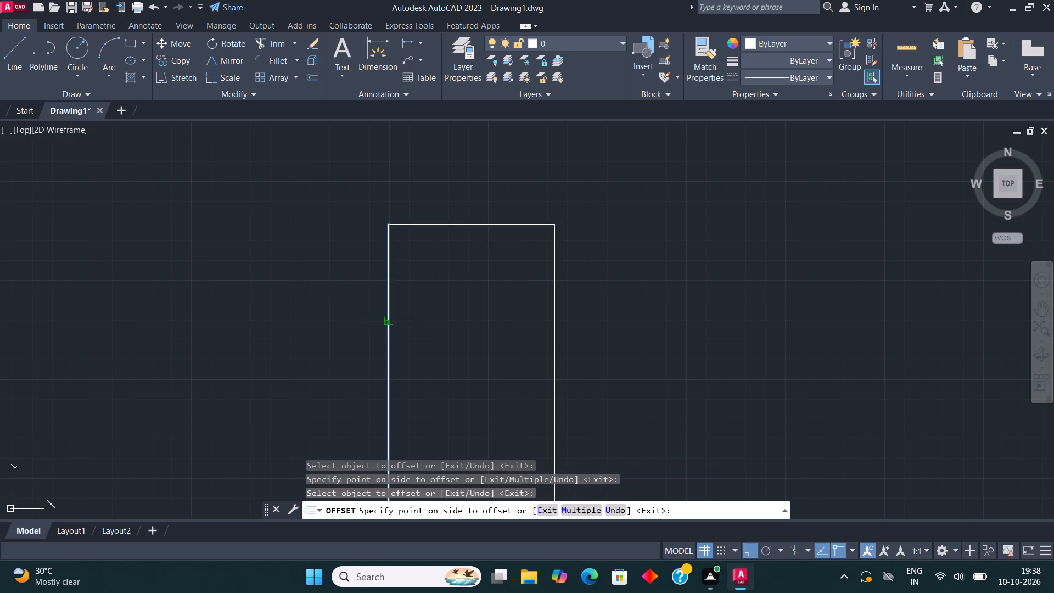
click(409, 326)
drag(556, 286, 548, 283)
click(537, 275)
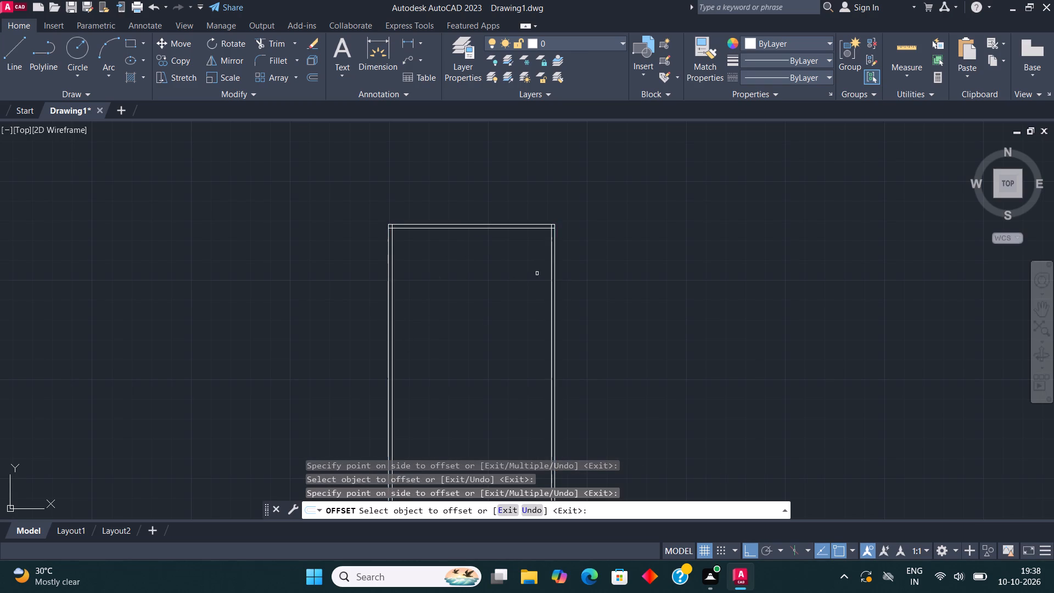
scroll(557, 226, down, 2)
scroll(512, 337, up, 2)
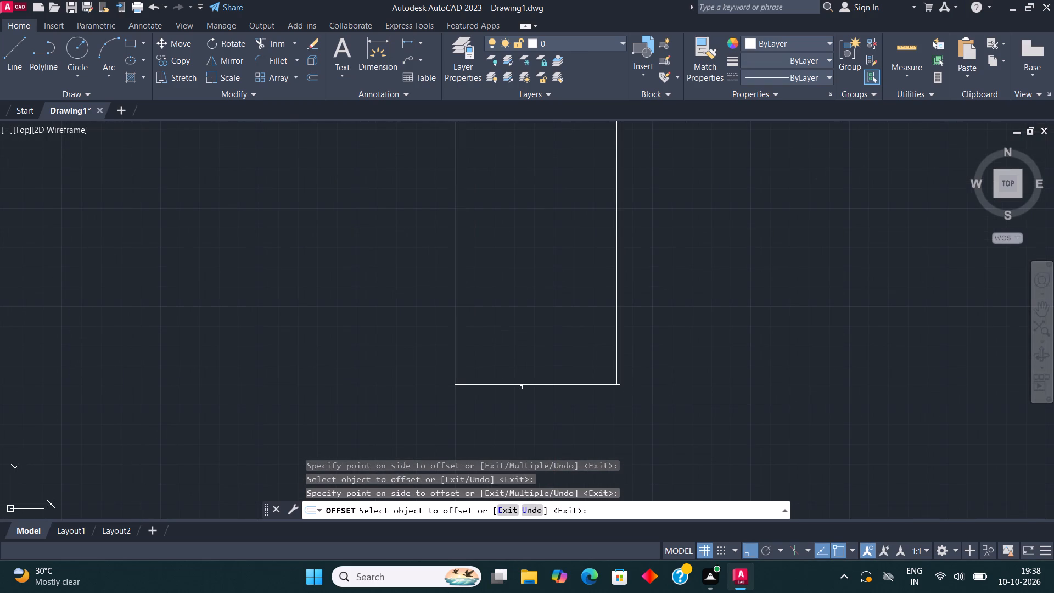
scroll(521, 386, down, 2)
middle_drag(530, 274, 526, 298)
key(Escape)
Trim the overlapping inner wall line ends at the outline's top-left corner.
scroll(490, 288, up, 3)
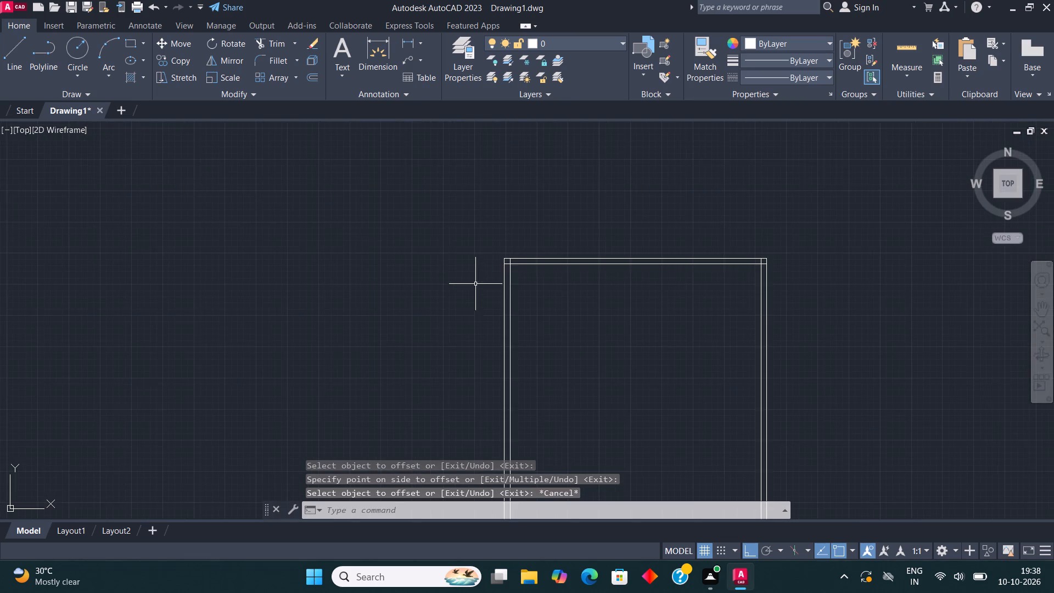
scroll(500, 268, up, 1)
middle_drag(489, 267, 452, 271)
scroll(451, 271, up, 3)
middle_drag(578, 243, 330, 285)
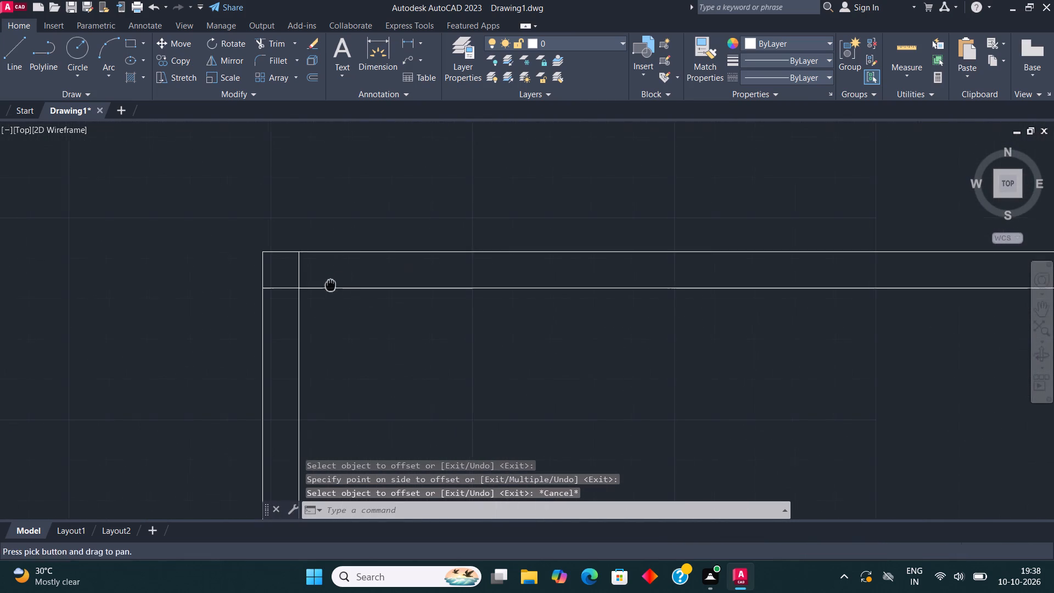
click(283, 40)
click(282, 310)
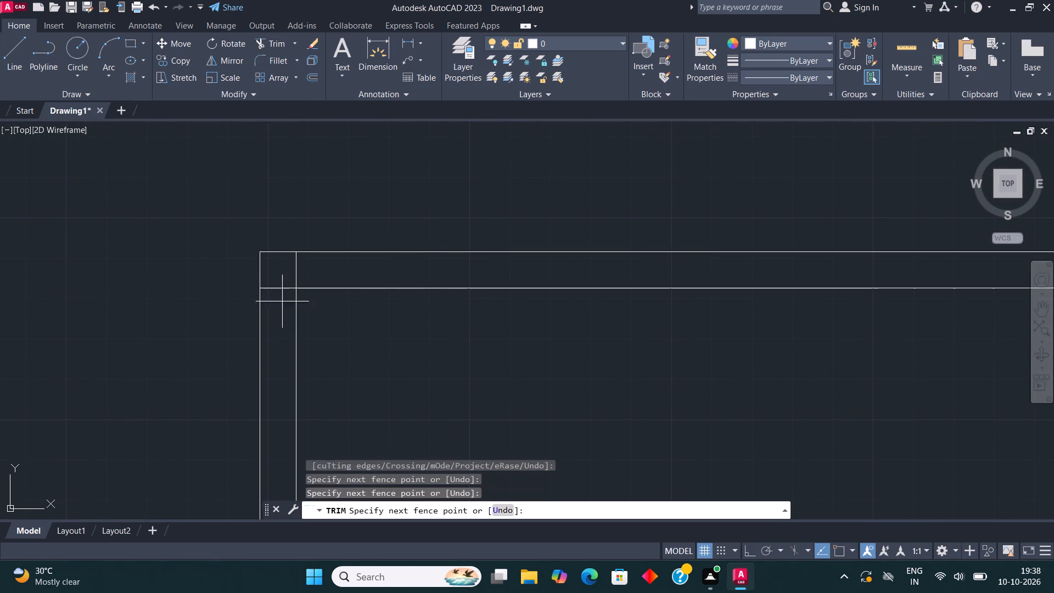
click(282, 284)
click(287, 276)
click(330, 274)
scroll(330, 274, down, 3)
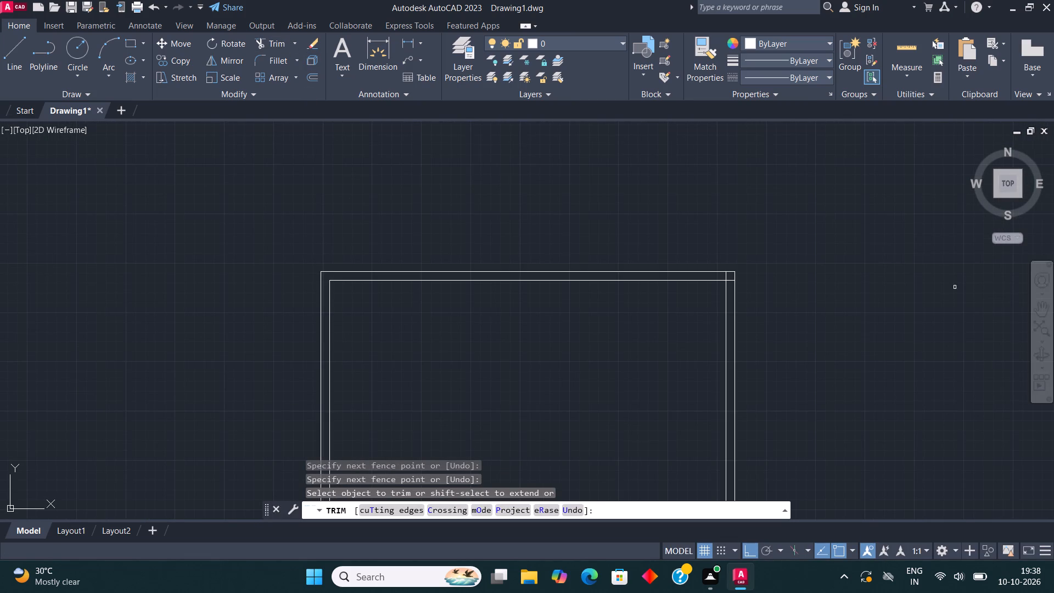
Trim the overlapping inner wall line ends at the outline's top-right corner.
scroll(678, 307, up, 3)
click(862, 187)
double_click(873, 190)
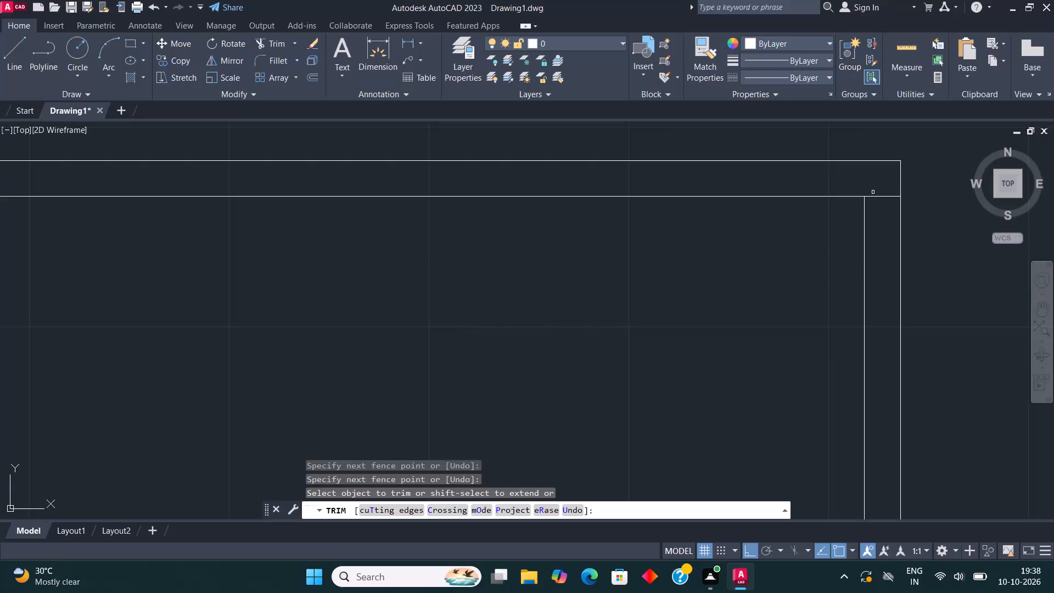
click(875, 209)
click(872, 184)
scroll(832, 189, down, 7)
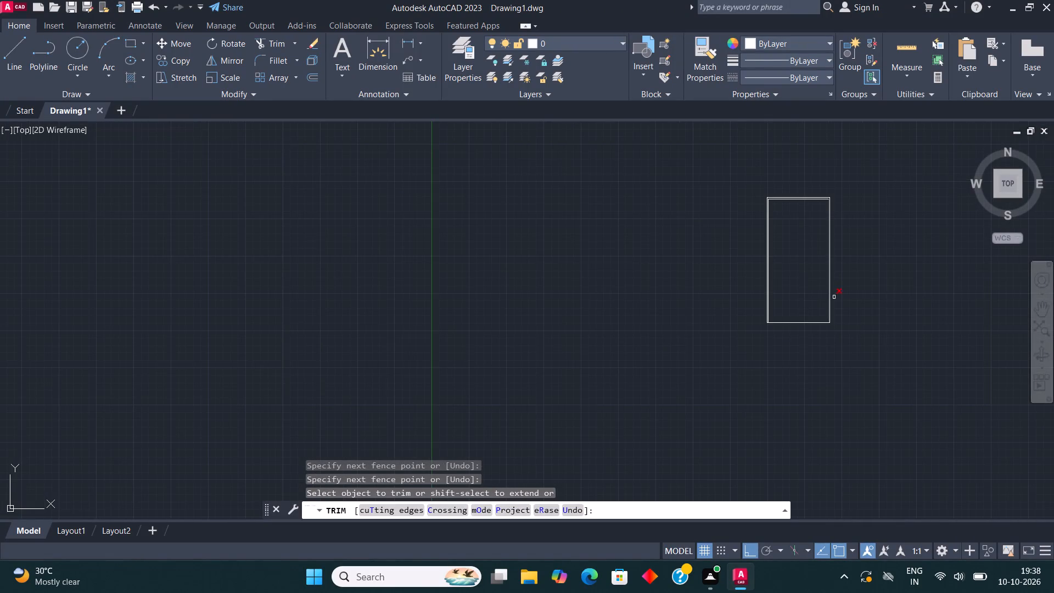
middle_drag(822, 297, 690, 324)
key(Escape)
Copy the outline's bottom line 4.5" upward to form the inner face of the bottom wall.
middle_drag(731, 244, 654, 284)
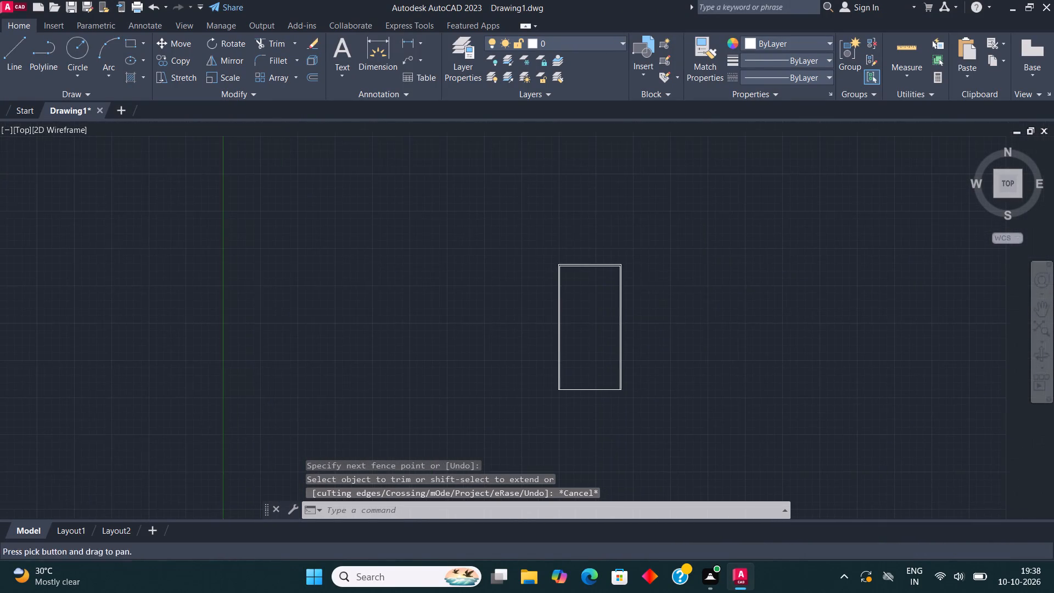
scroll(498, 262, up, 2)
scroll(579, 326, down, 2)
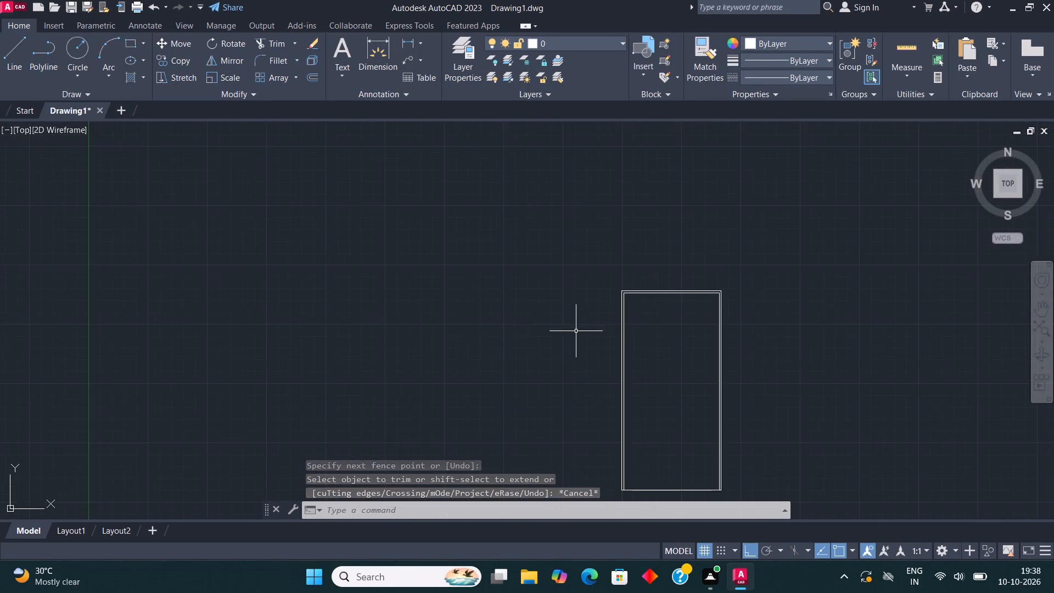
middle_drag(676, 374, 661, 354)
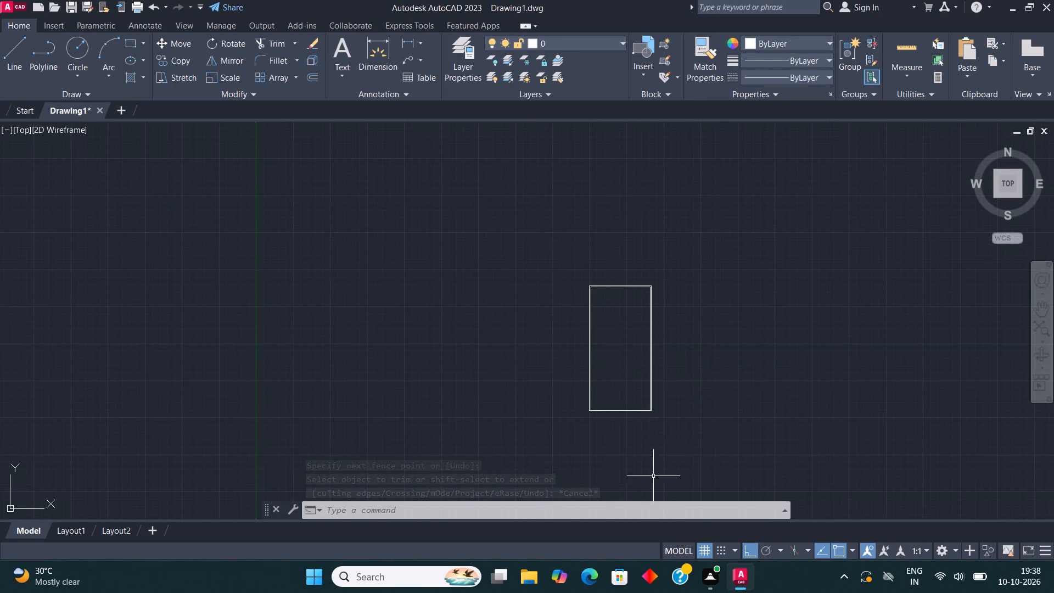
scroll(623, 382, up, 4)
middle_drag(619, 350, 617, 326)
scroll(616, 326, down, 3)
scroll(621, 386, up, 2)
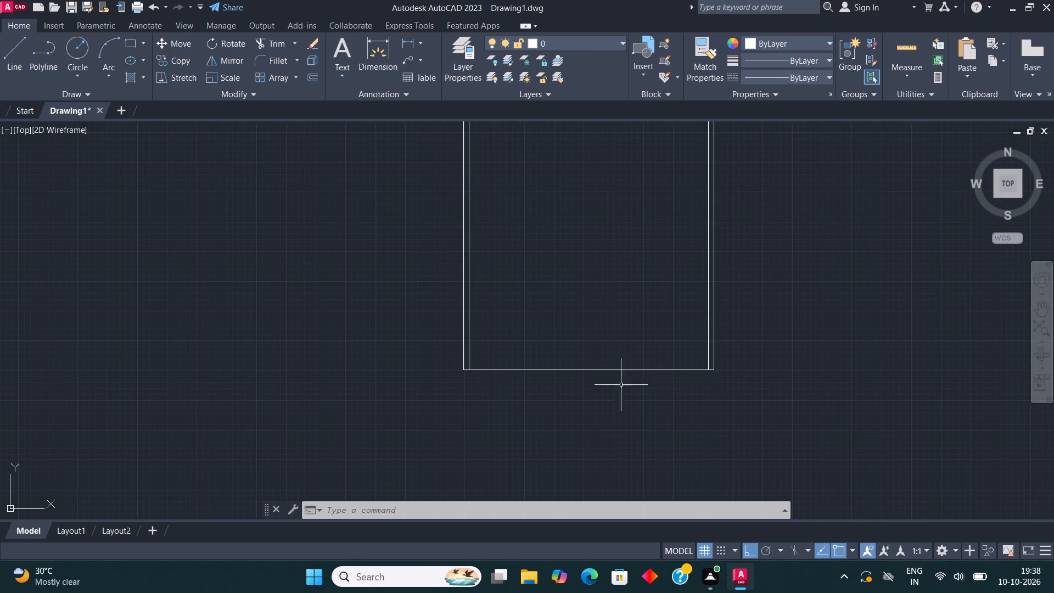
click(616, 368)
scroll(616, 368, up, 2)
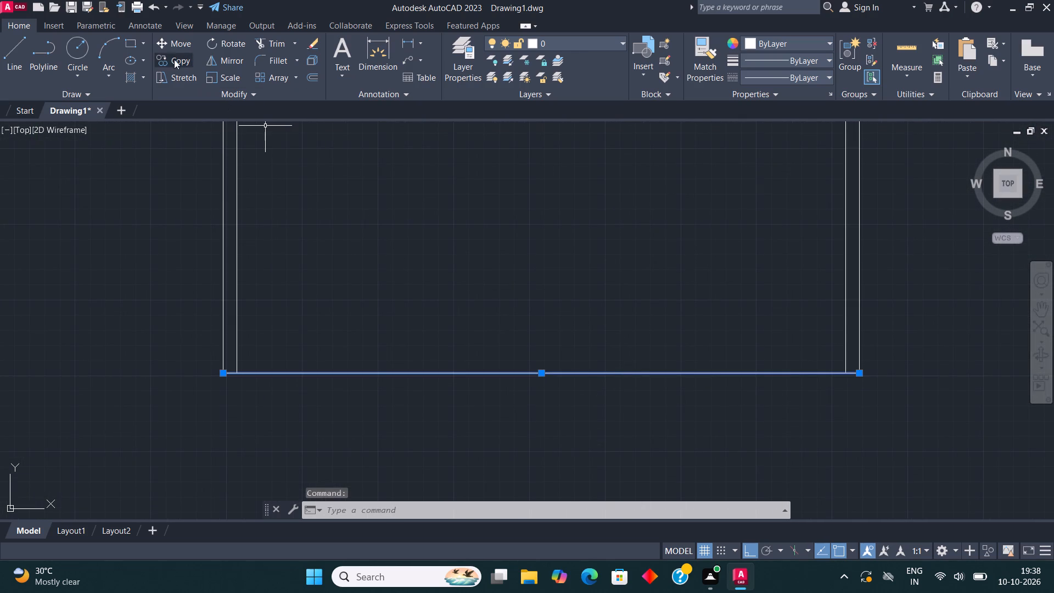
click(174, 59)
click(532, 373)
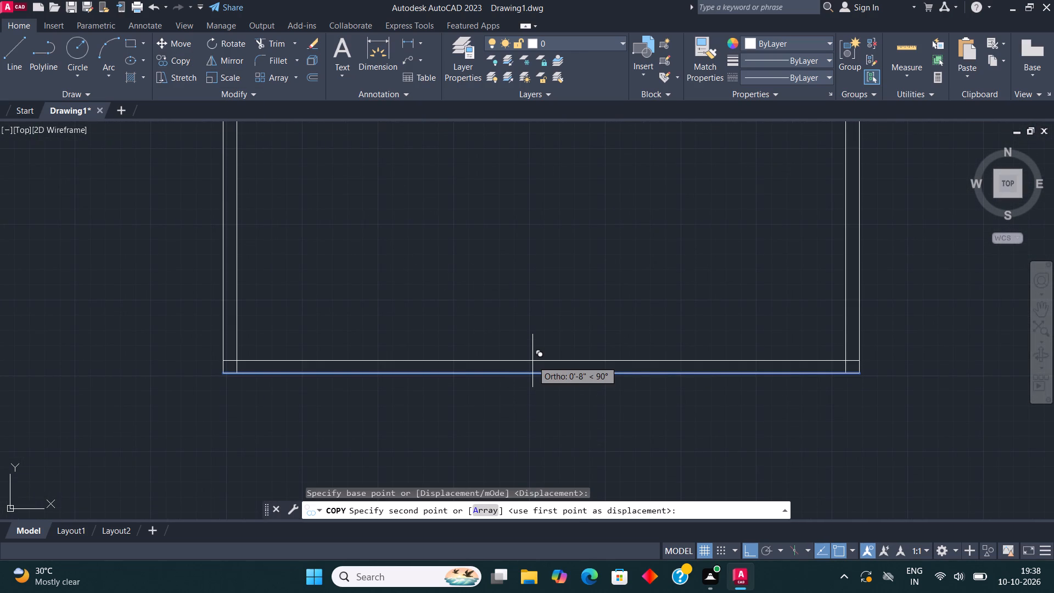
text(4.5")
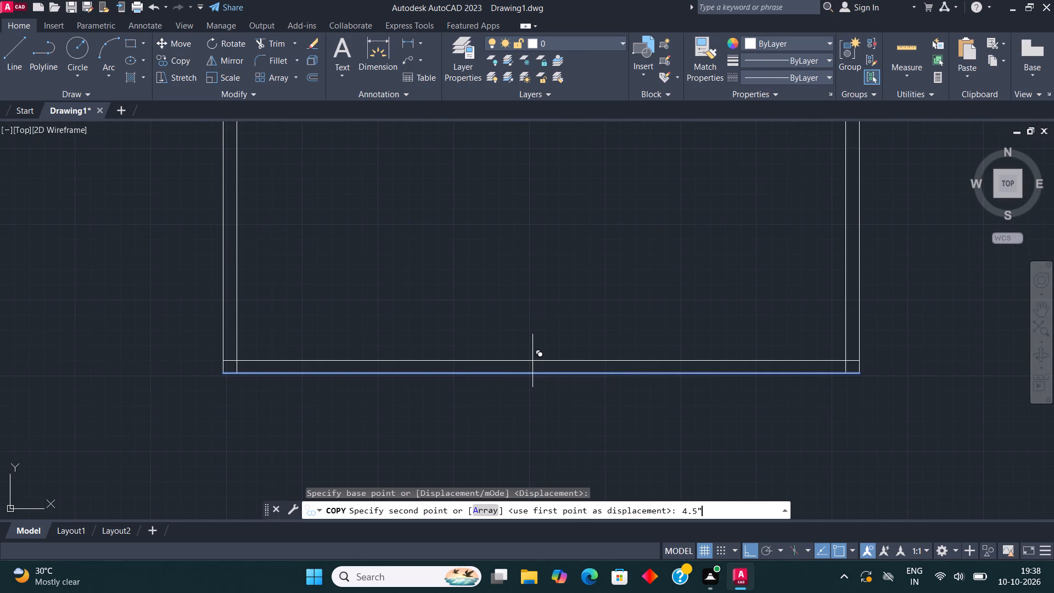
key(Return)
key(Escape)
Draw lines from the inner bottom-right corner 17'1.5" left along the wall, 7' up, and back right to the inner side wall.
middle_drag(518, 366, 512, 370)
click(11, 49)
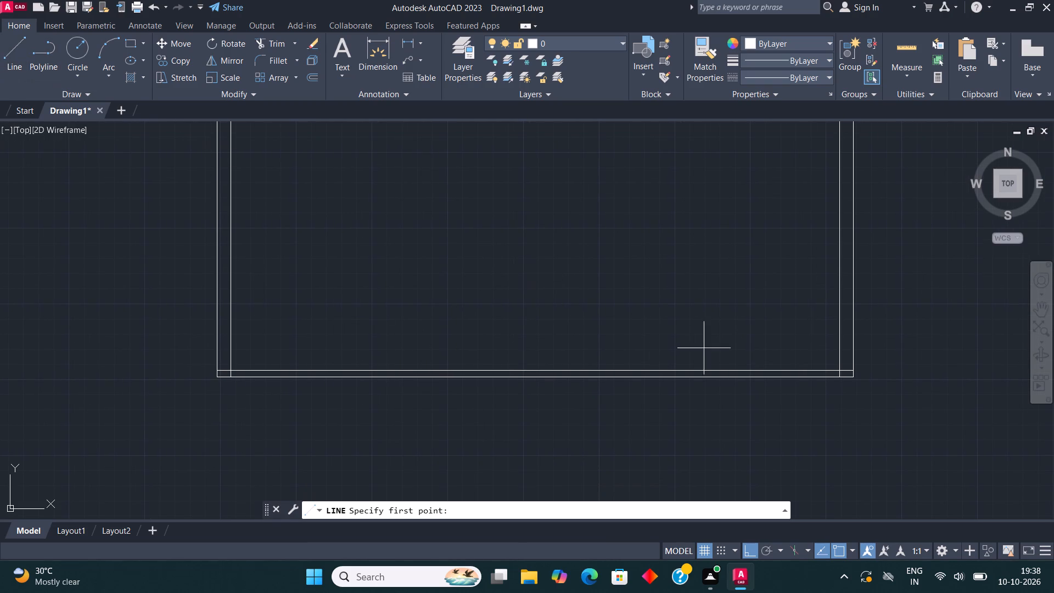
click(840, 370)
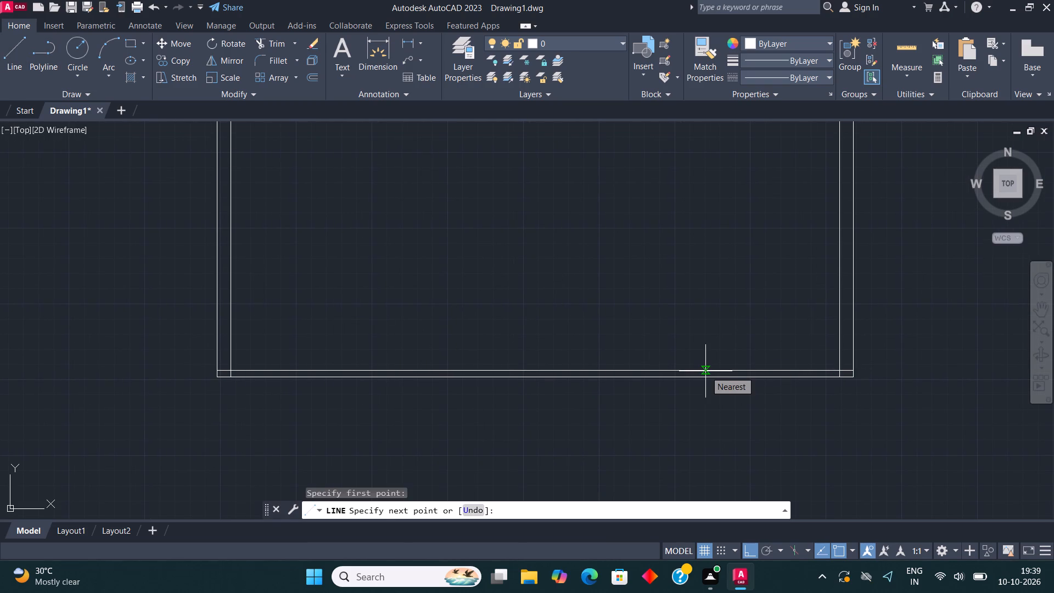
text(17')
text(1.5")
key(Return)
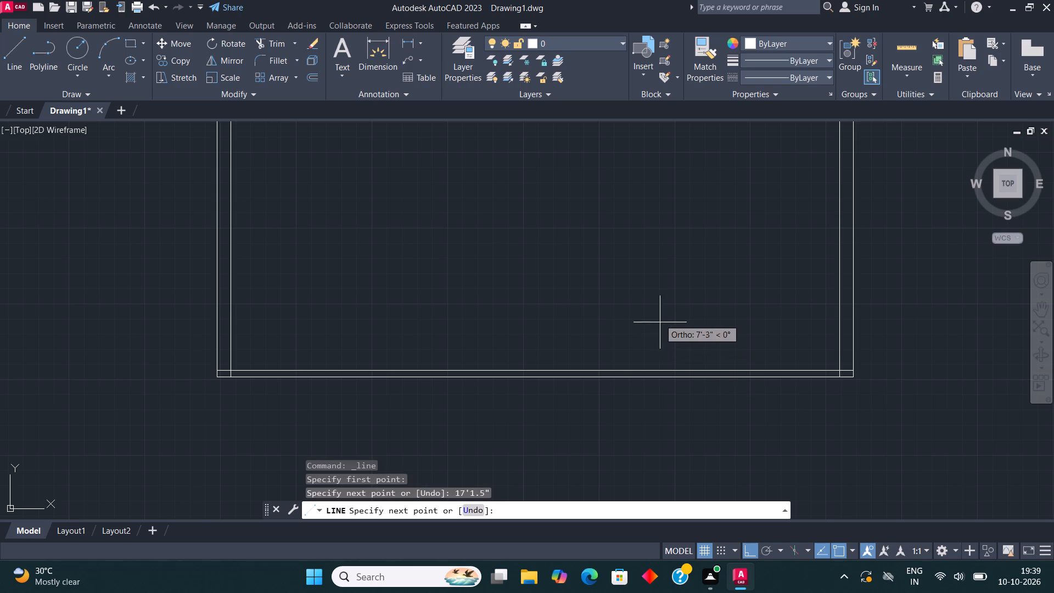
text(7')
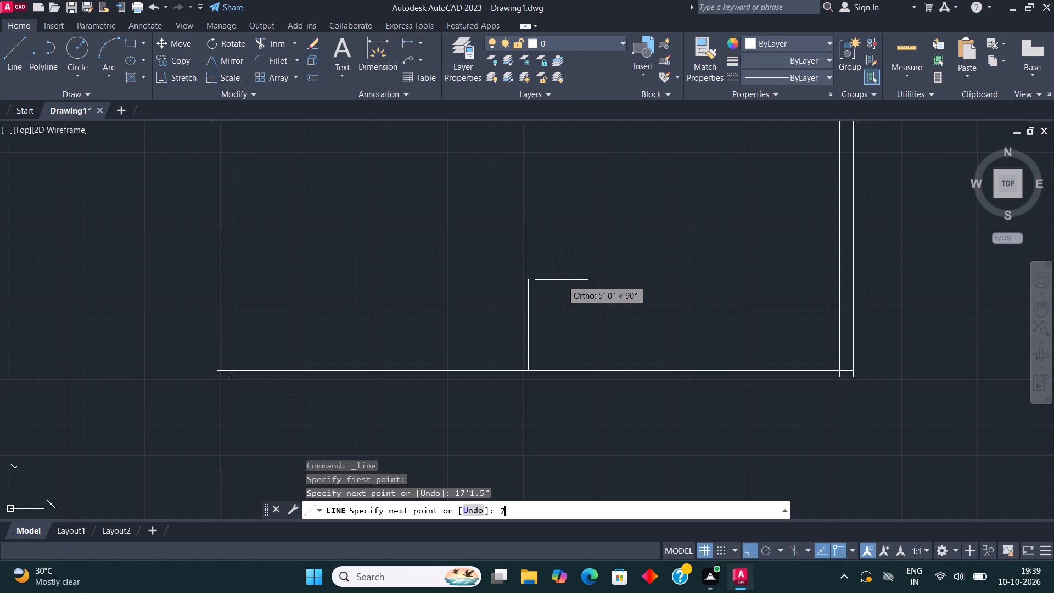
key(Return)
click(839, 242)
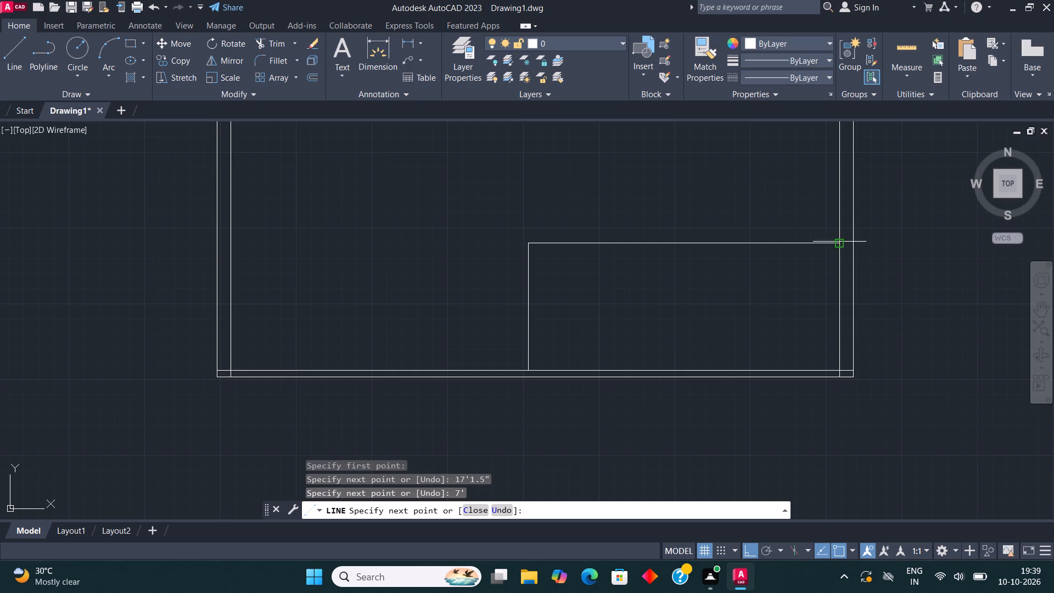
key(Escape)
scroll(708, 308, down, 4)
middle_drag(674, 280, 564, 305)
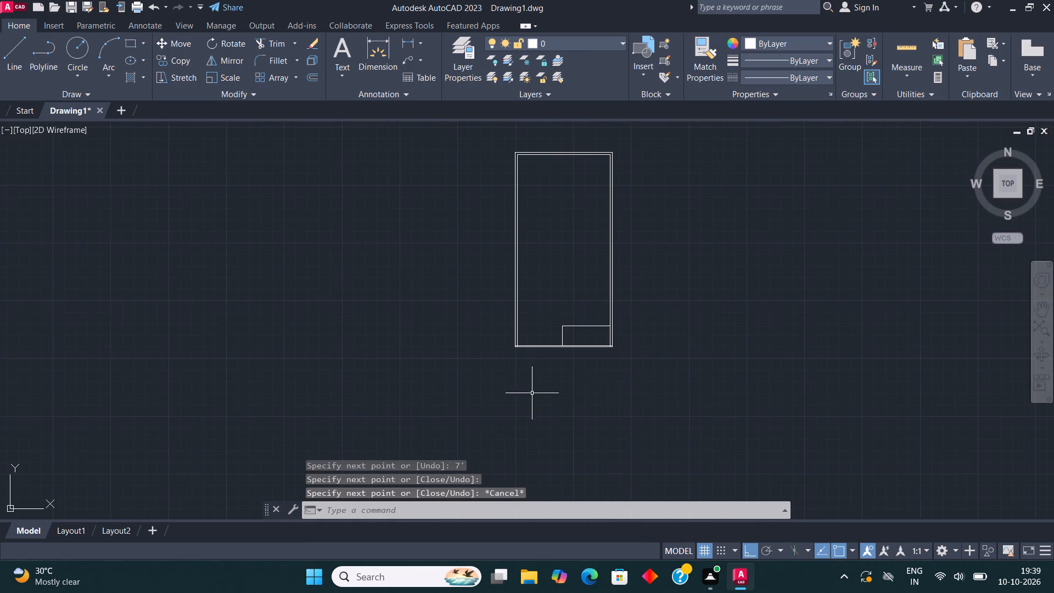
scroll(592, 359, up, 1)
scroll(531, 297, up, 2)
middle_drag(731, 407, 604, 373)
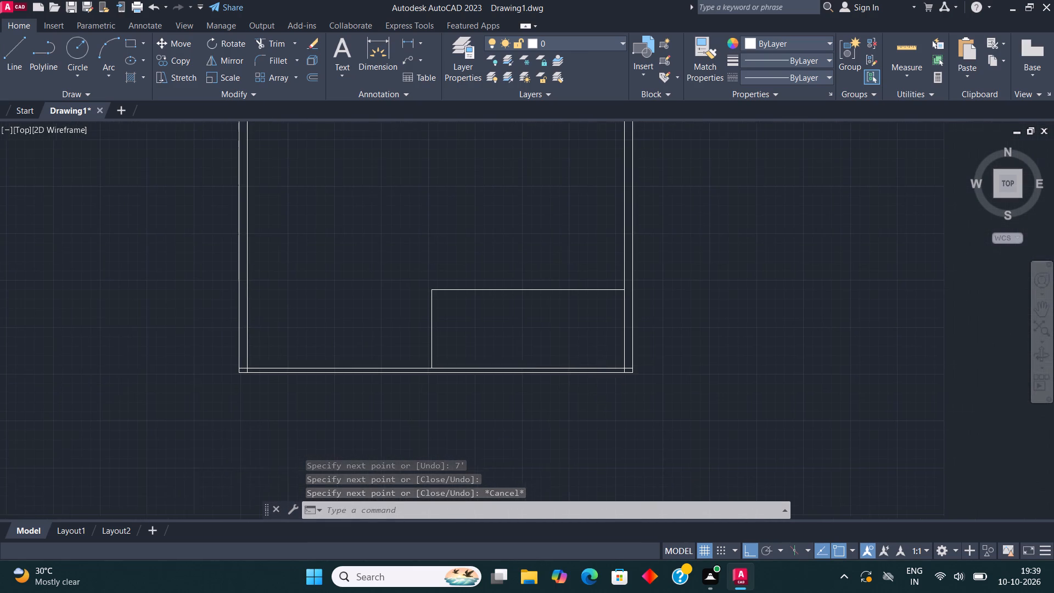
Offset the top line of the bottom-right room 9" upward to form its wall thickness.
scroll(411, 345, up, 1)
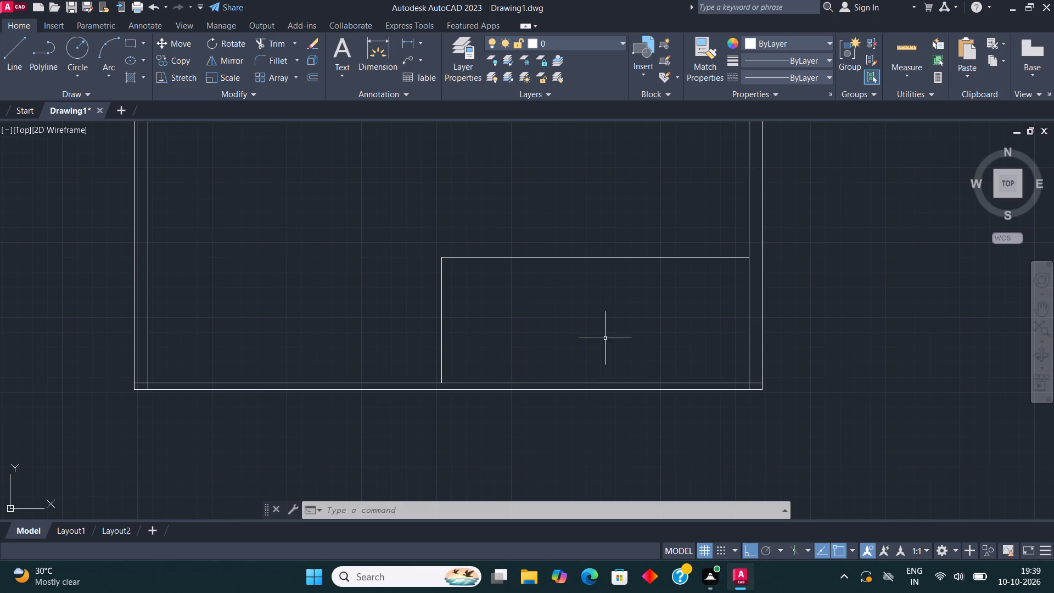
middle_drag(606, 339, 589, 354)
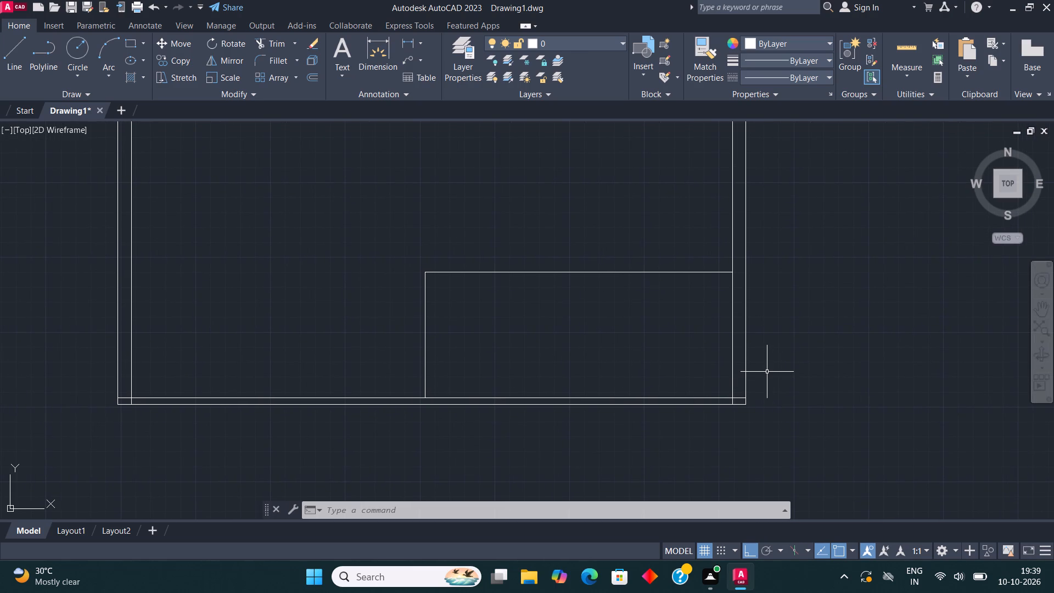
middle_drag(717, 372, 716, 388)
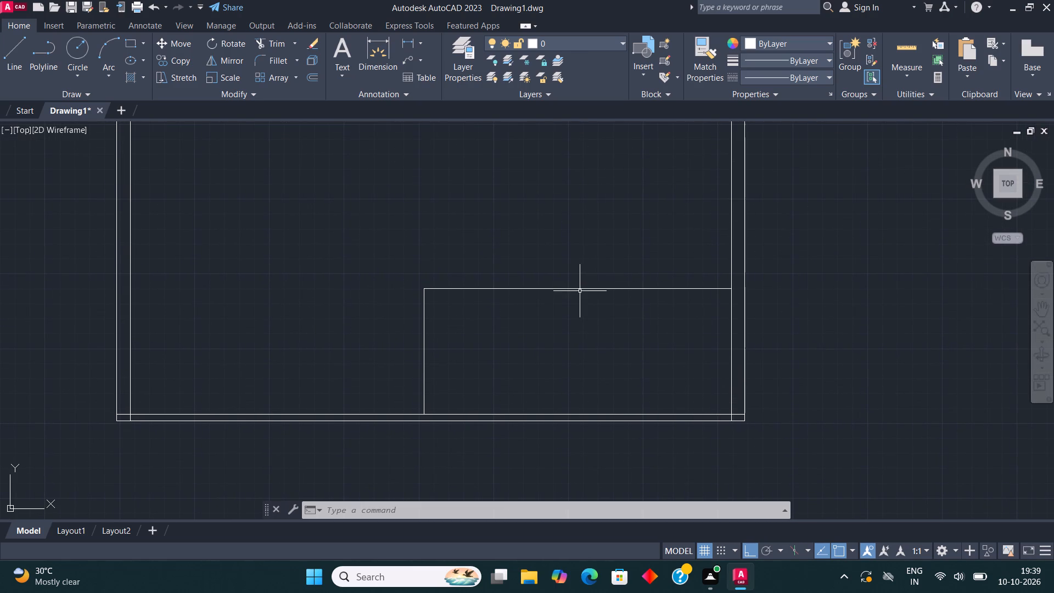
click(579, 288)
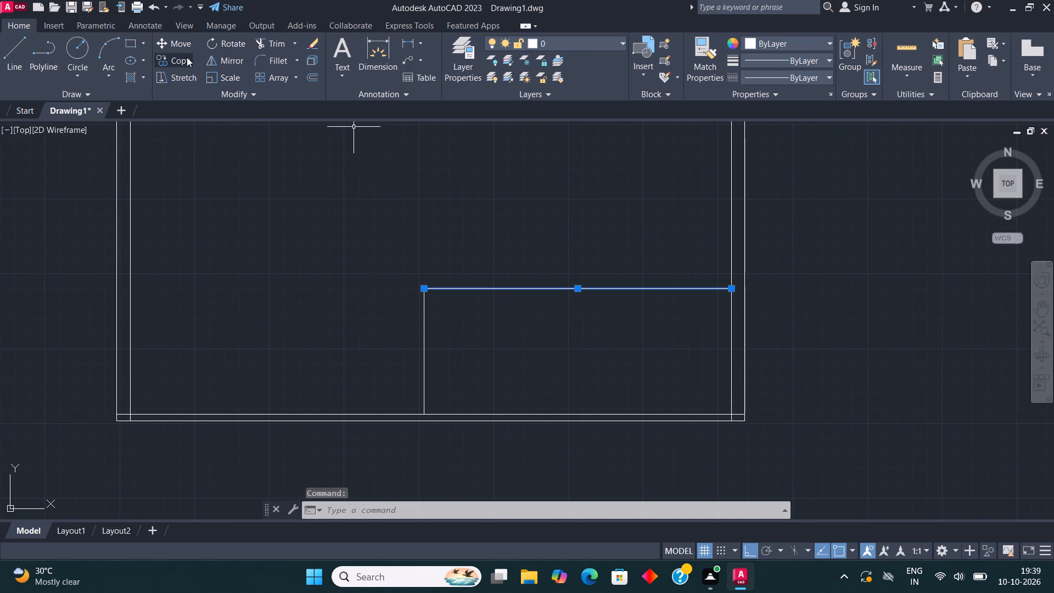
click(309, 78)
click(560, 287)
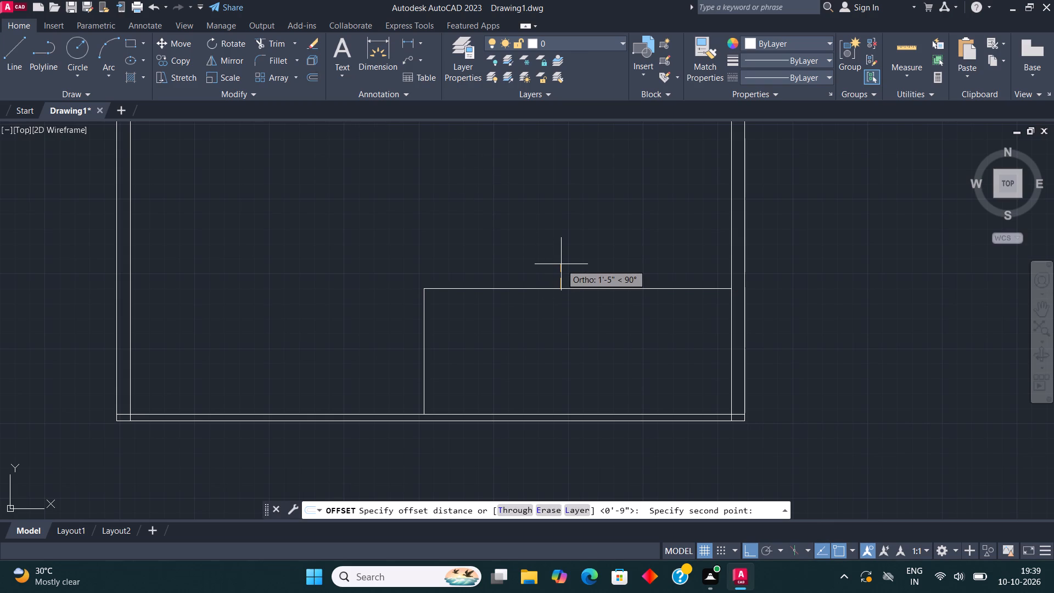
text(9")
key(Return)
click(561, 264)
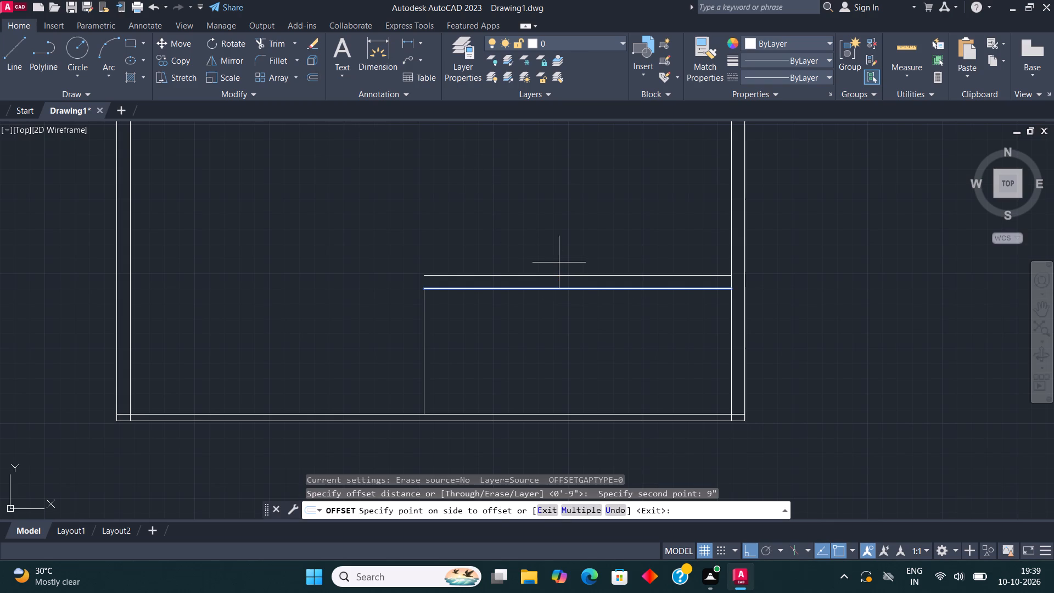
click(554, 247)
key(Escape)
Draw lines from the upper partition line's end at the right inner wall: 6' up, 4' left, and down to the partition.
middle_drag(580, 295, 556, 327)
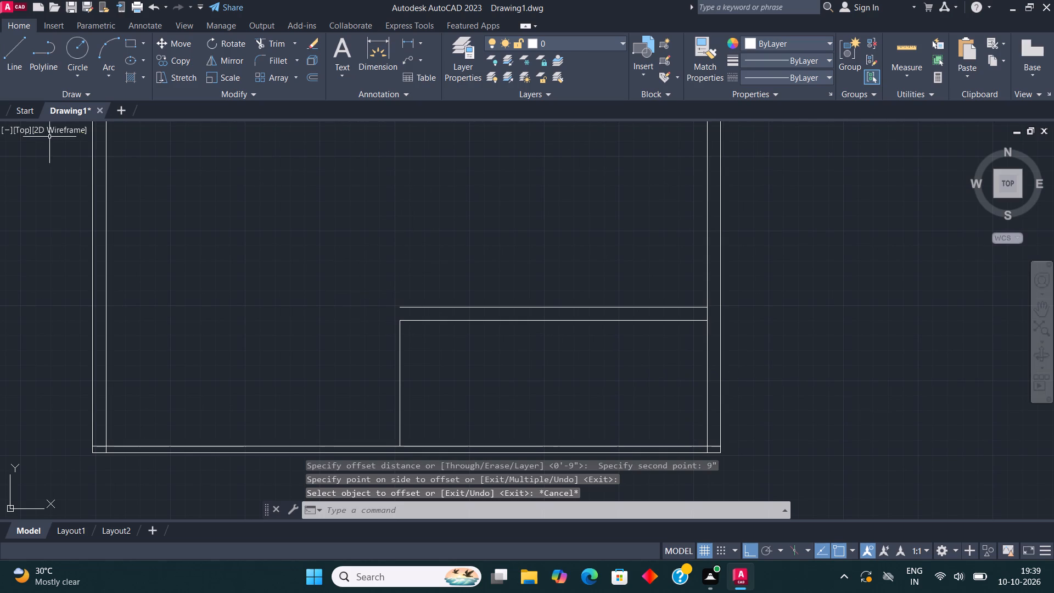
middle_drag(670, 300, 644, 308)
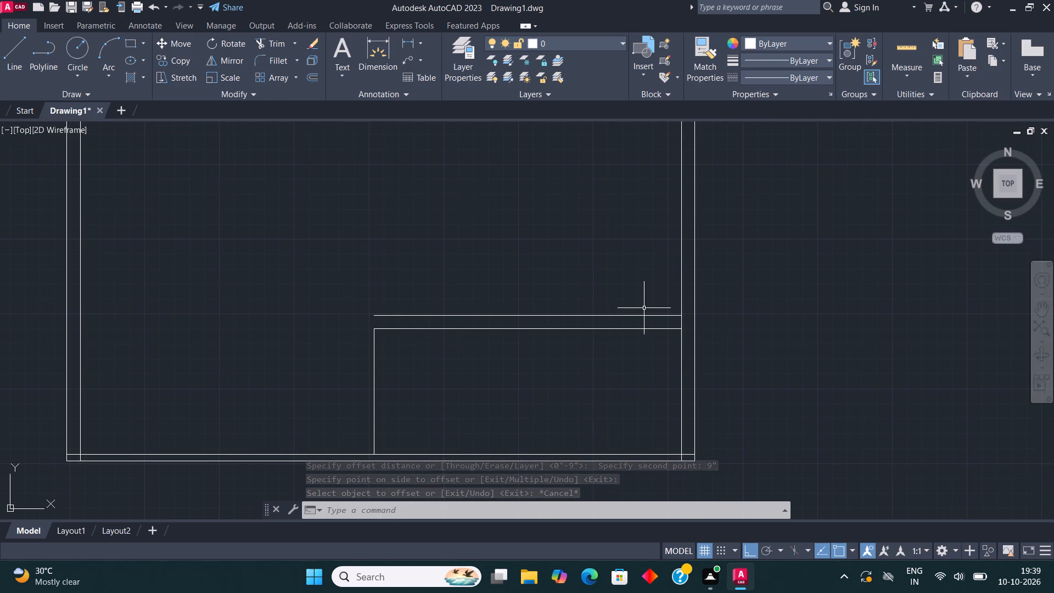
middle_drag(581, 259, 570, 260)
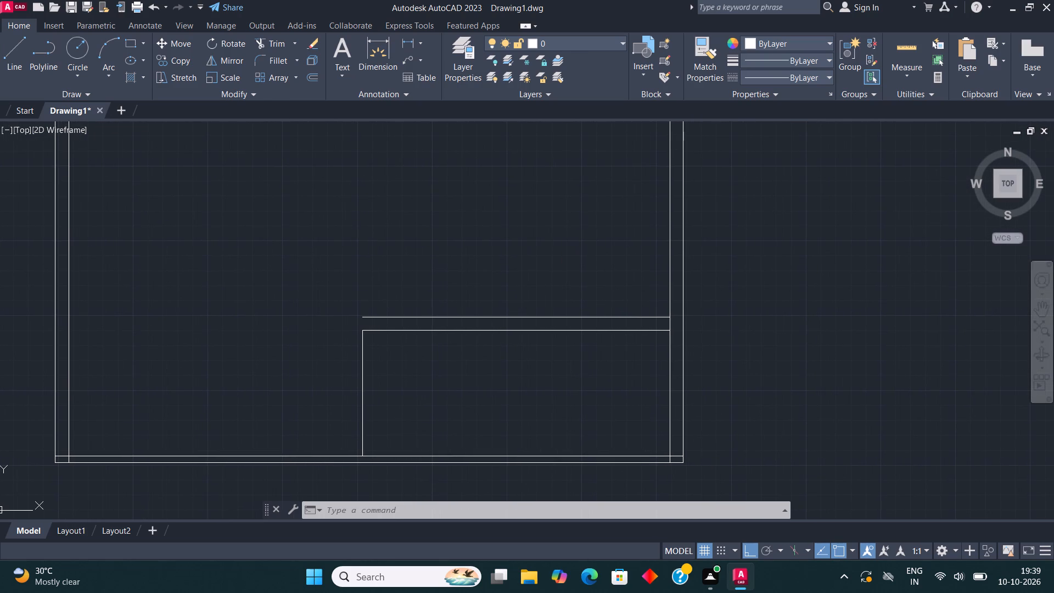
middle_drag(590, 275, 571, 278)
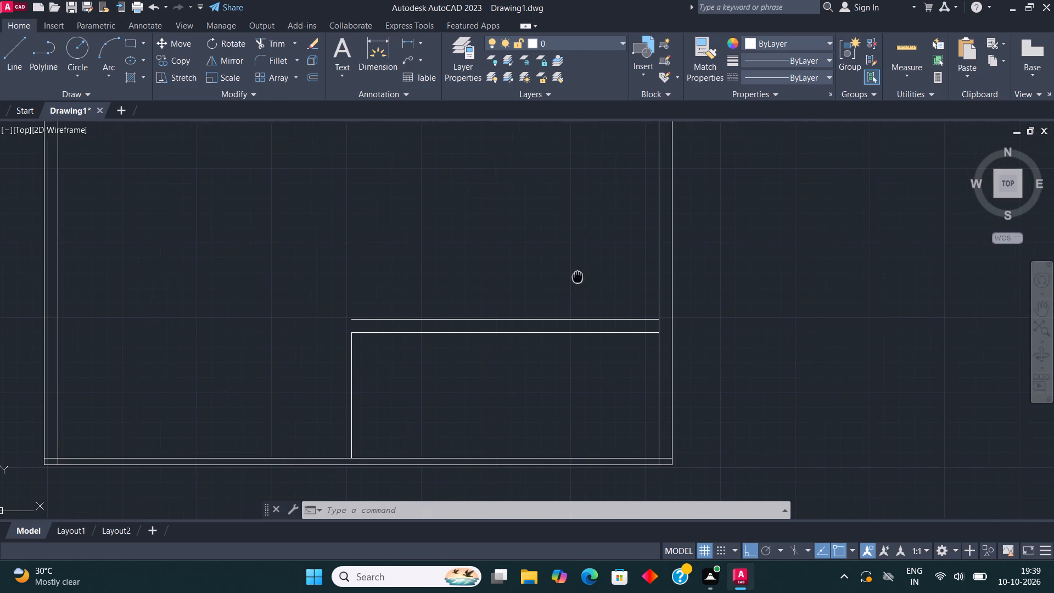
middle_drag(571, 278, 568, 278)
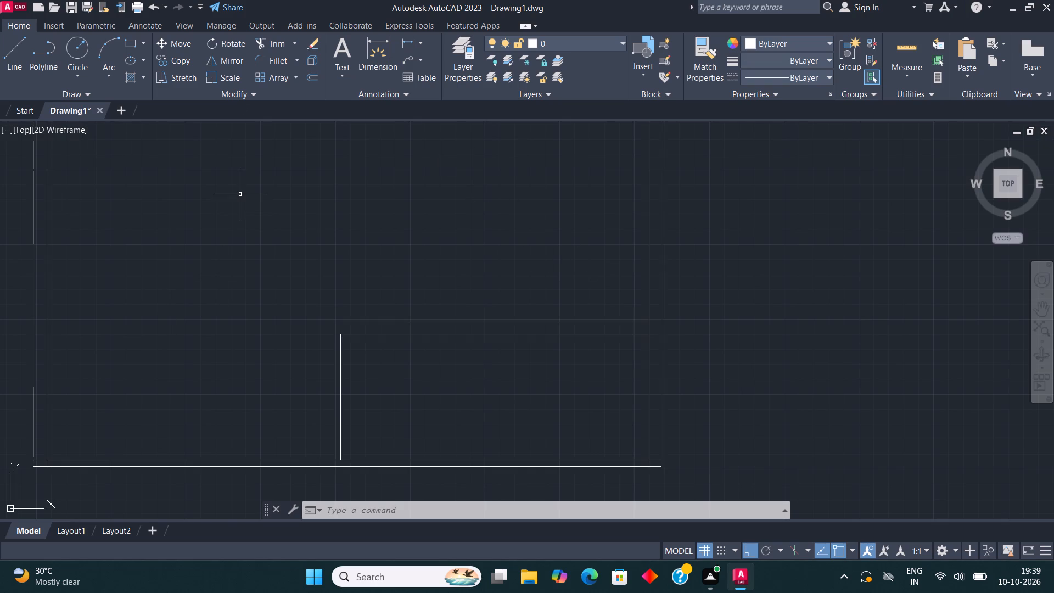
middle_drag(563, 370, 535, 391)
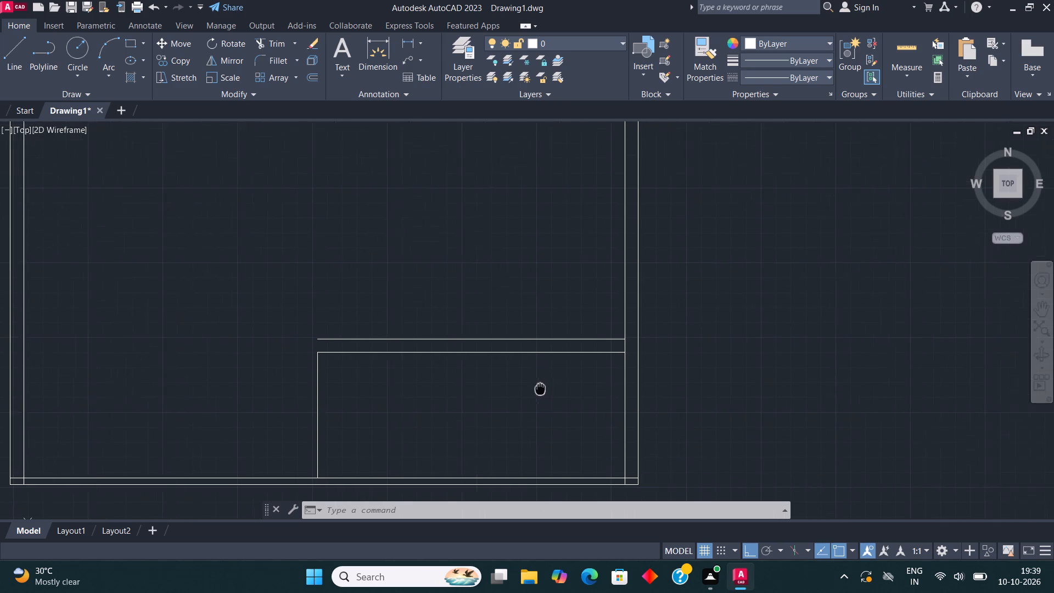
middle_drag(535, 391, 525, 398)
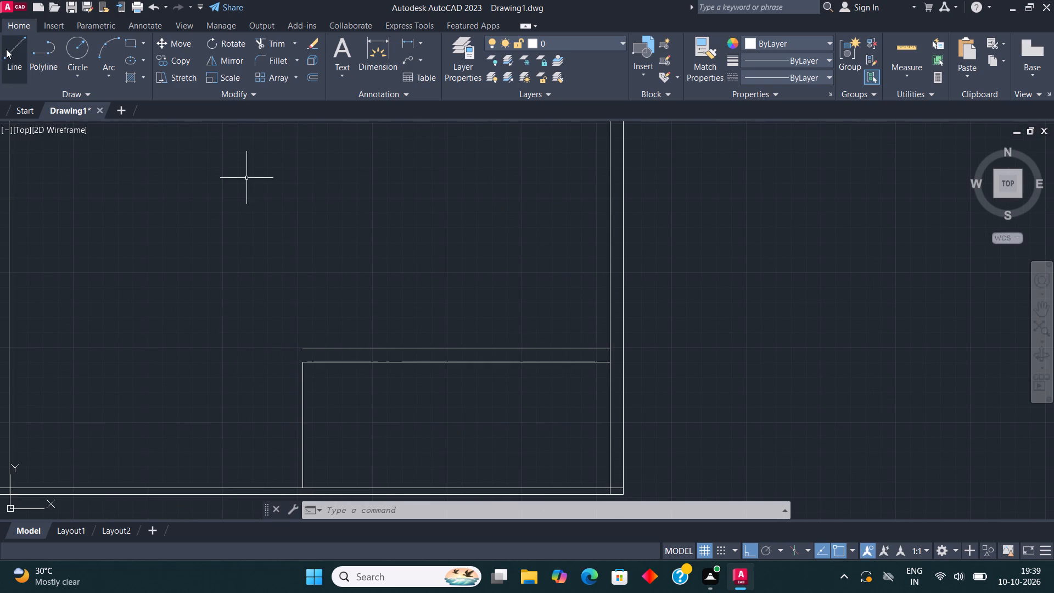
click(6, 49)
scroll(588, 348, up, 1)
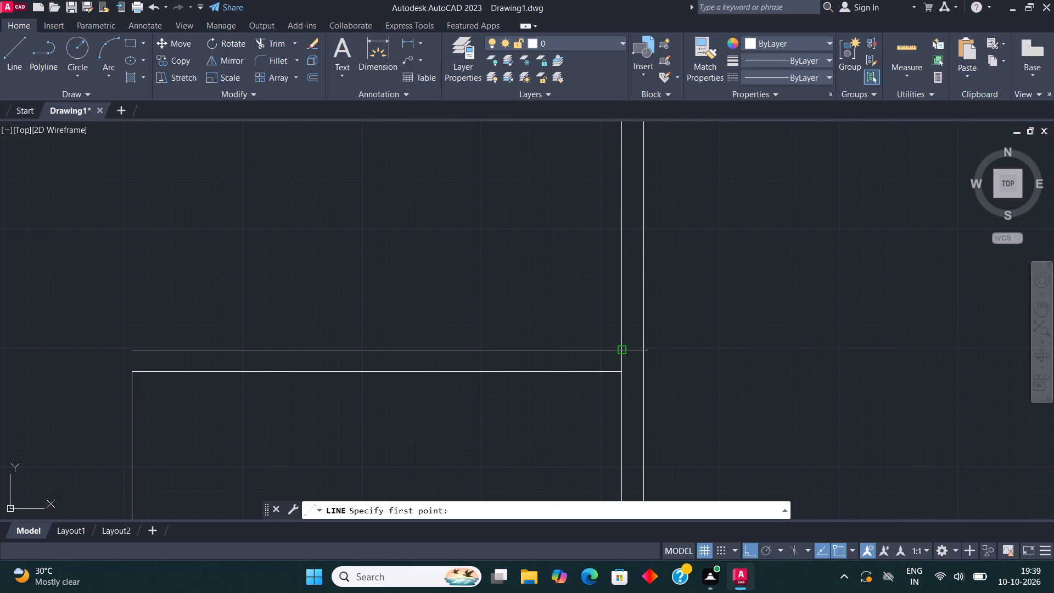
click(622, 346)
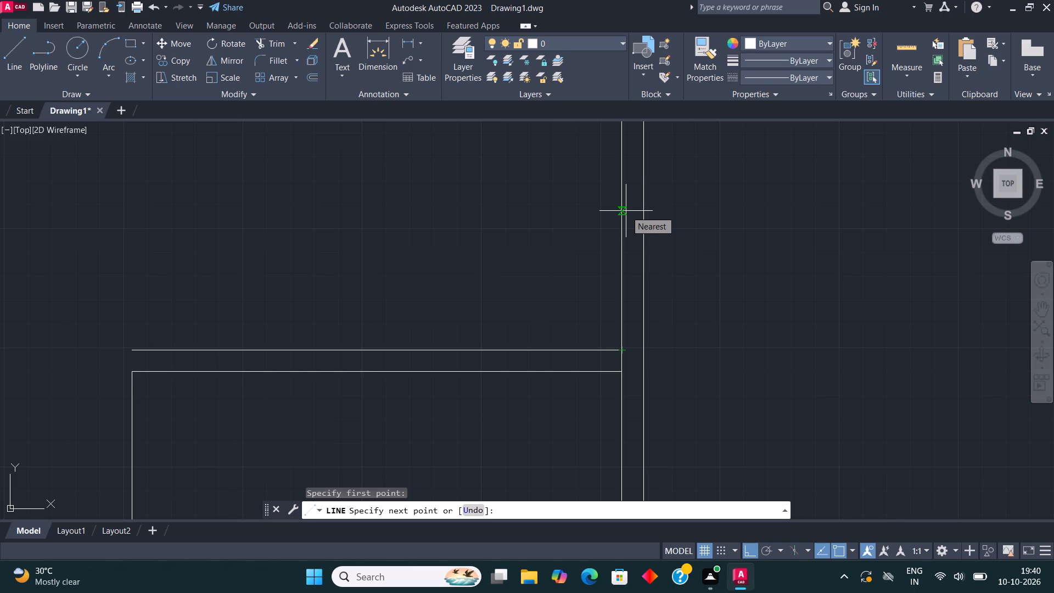
text(6')
key(Return)
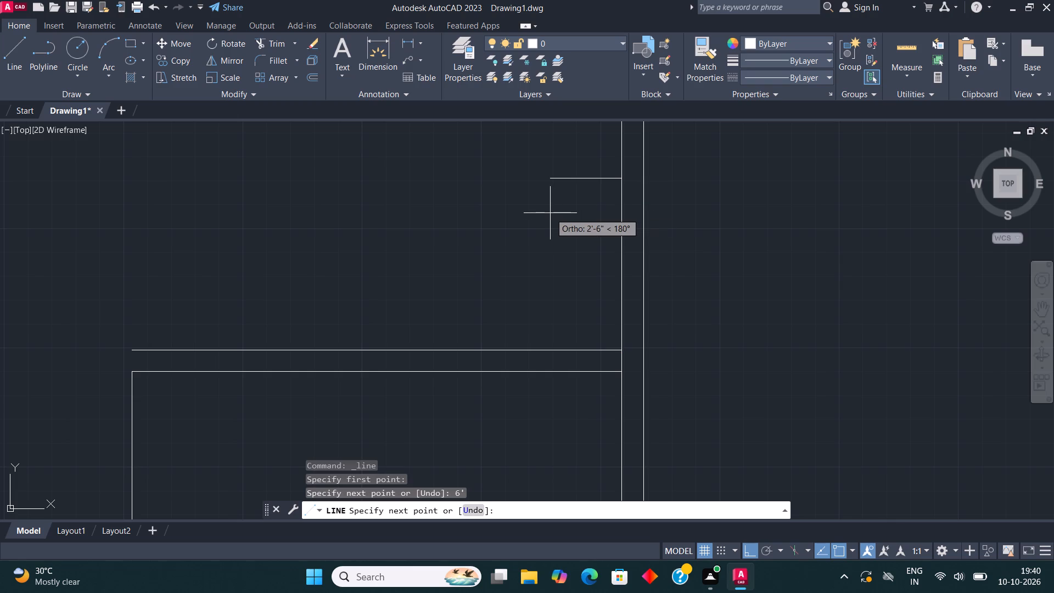
text(4')
key(Return)
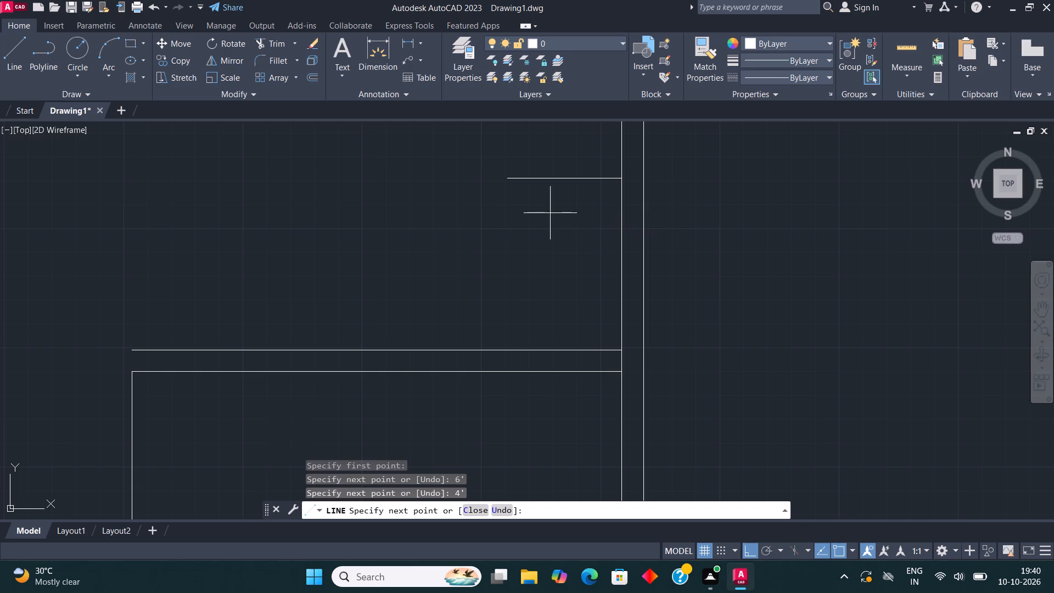
click(506, 351)
middle_drag(508, 205, 552, 232)
scroll(552, 232, up, 1)
key(Escape)
Offset the small 4' by 6' room's left and top lines 4.5" outward.
scroll(593, 299, down, 1)
middle_drag(584, 294, 569, 292)
drag(567, 279, 559, 265)
click(512, 193)
click(307, 77)
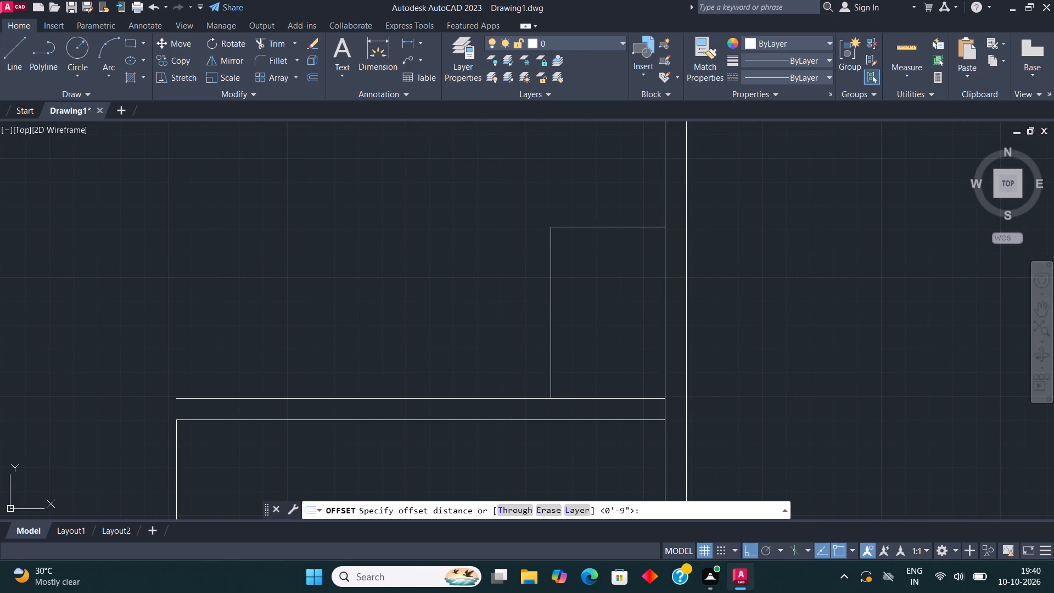
click(554, 312)
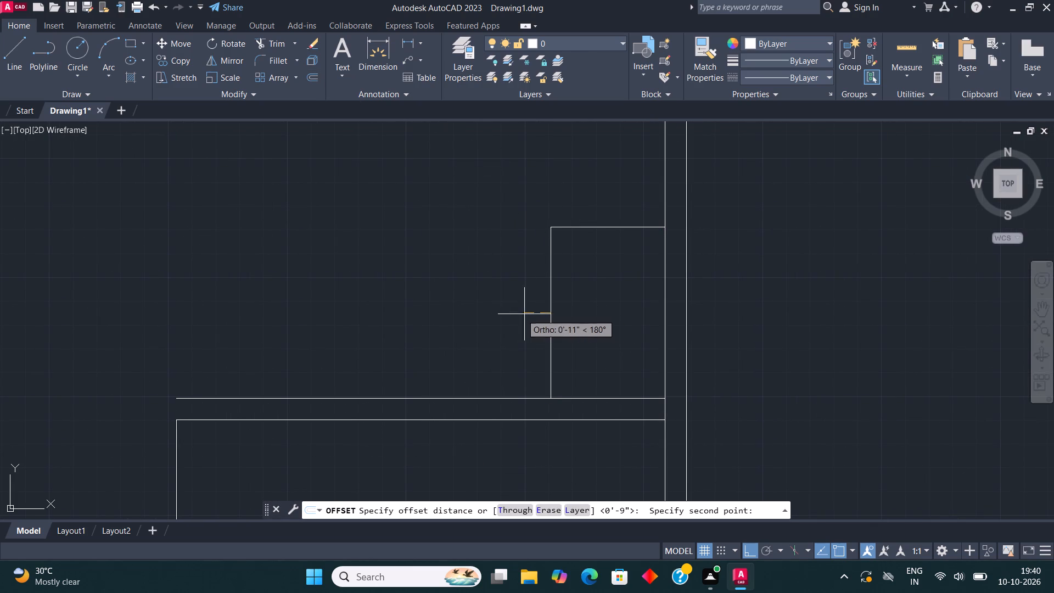
text(4.5")
key(Return)
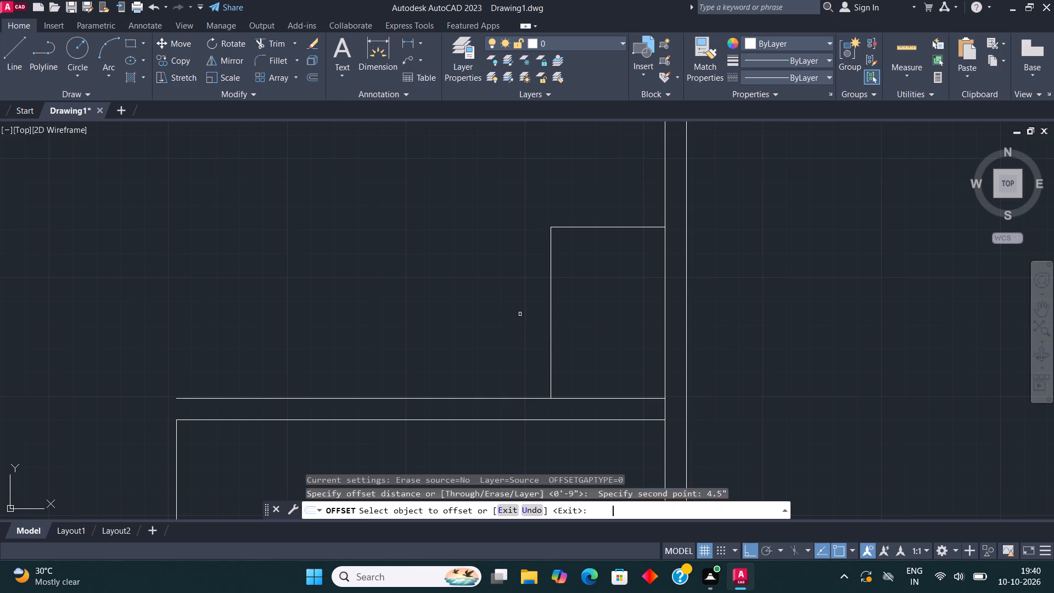
drag(551, 336, 546, 334)
click(535, 320)
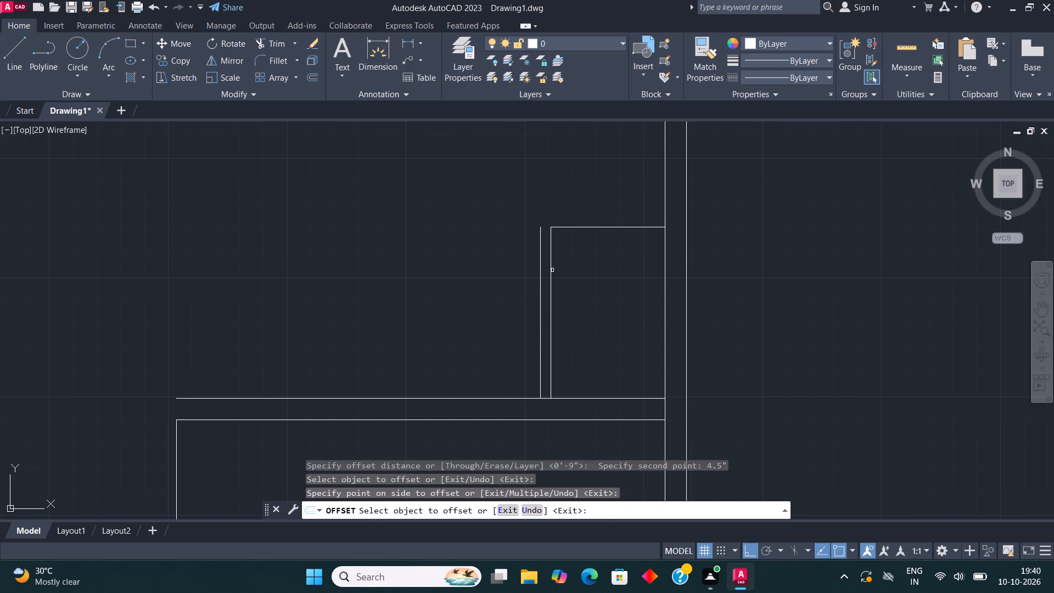
click(567, 226)
click(564, 212)
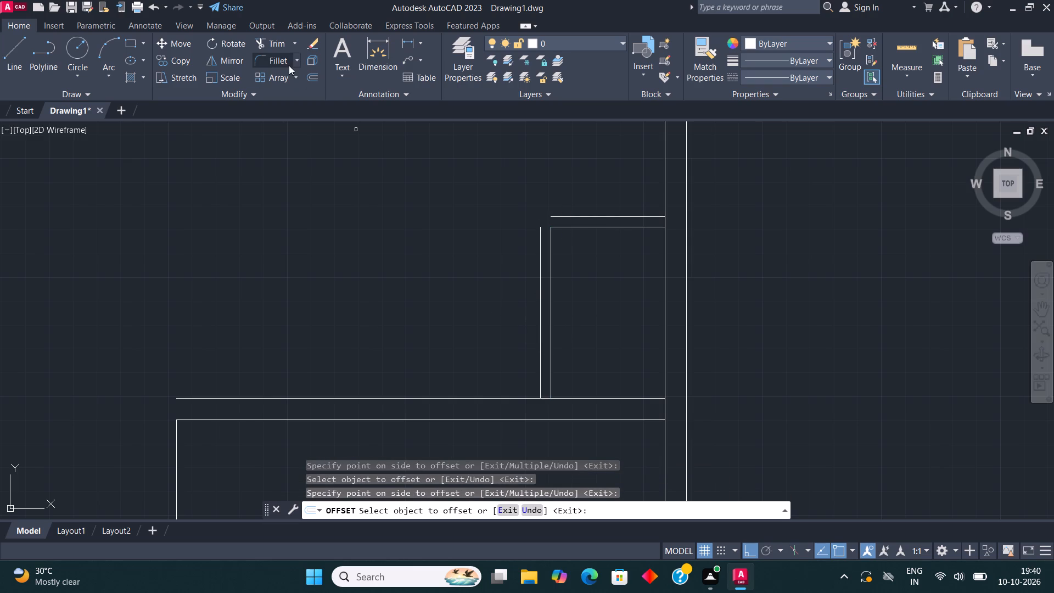
Fillet the small room's two outer wall lines so they meet at the top-left corner.
click(283, 60)
click(540, 274)
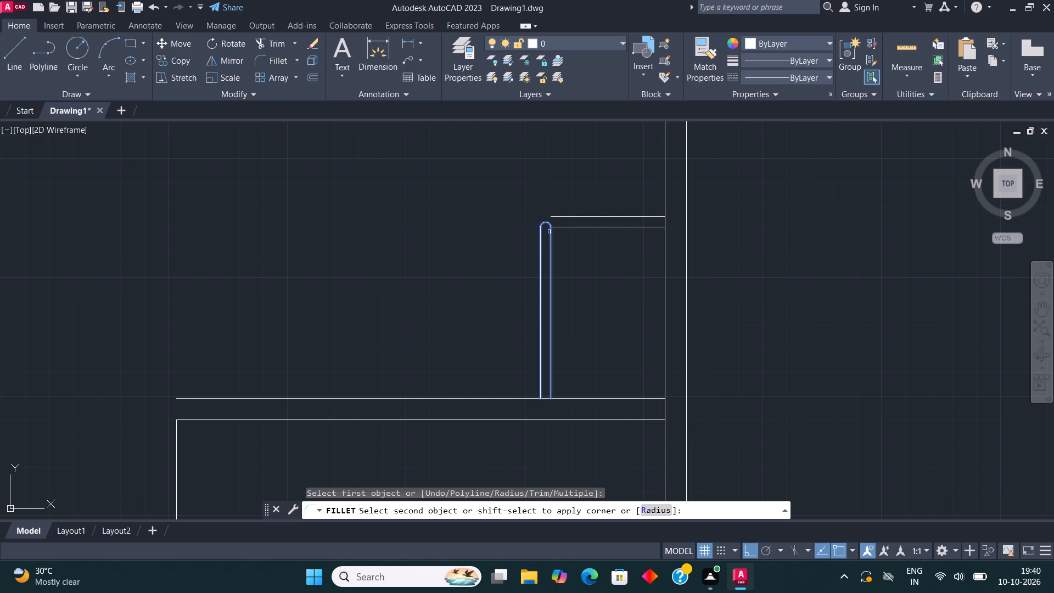
click(563, 216)
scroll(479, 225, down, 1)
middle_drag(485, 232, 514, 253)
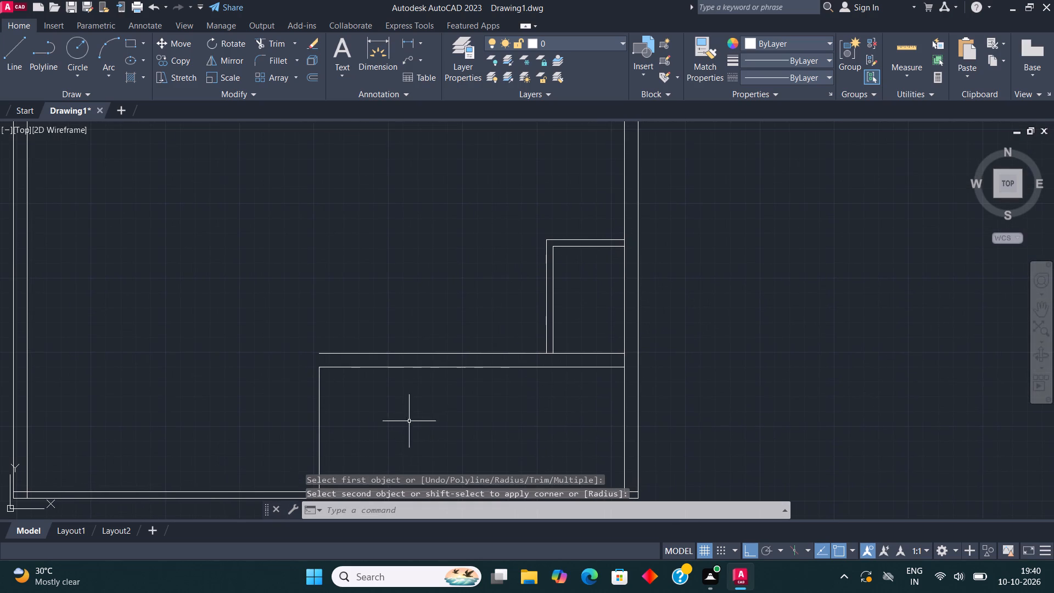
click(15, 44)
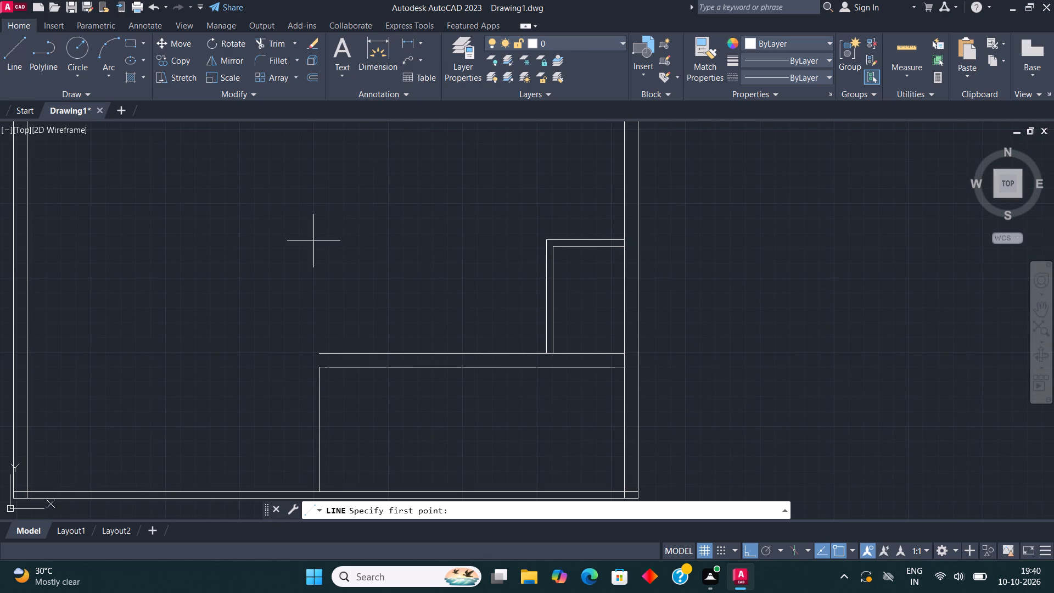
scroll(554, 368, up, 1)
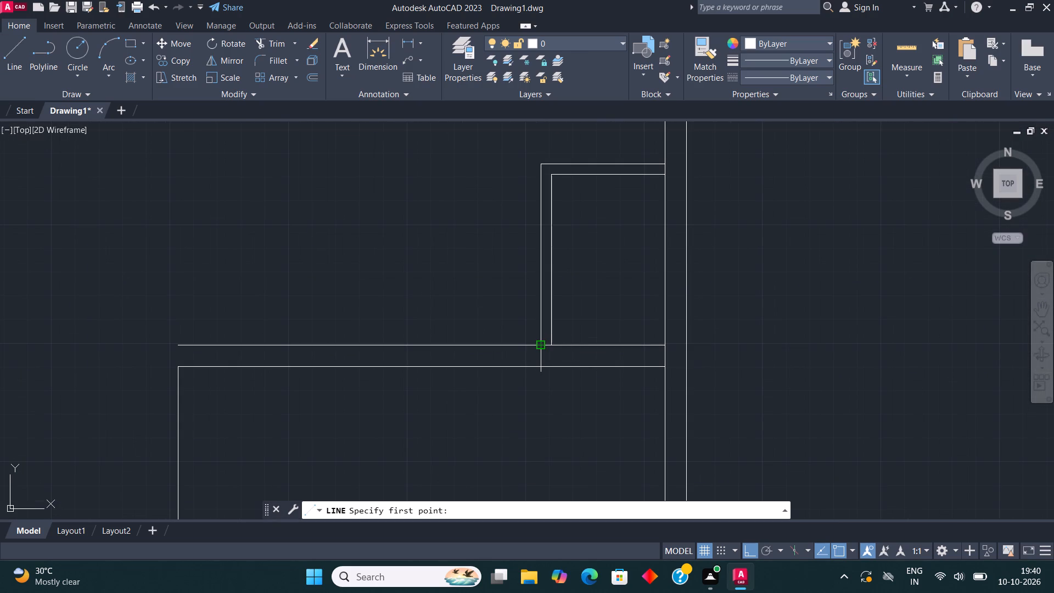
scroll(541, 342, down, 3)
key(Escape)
Draw a line from the small room's outer bottom-left corner 11'11.5" left along the partition, followed by a short line straight up.
middle_drag(461, 368, 482, 365)
scroll(487, 352, up, 2)
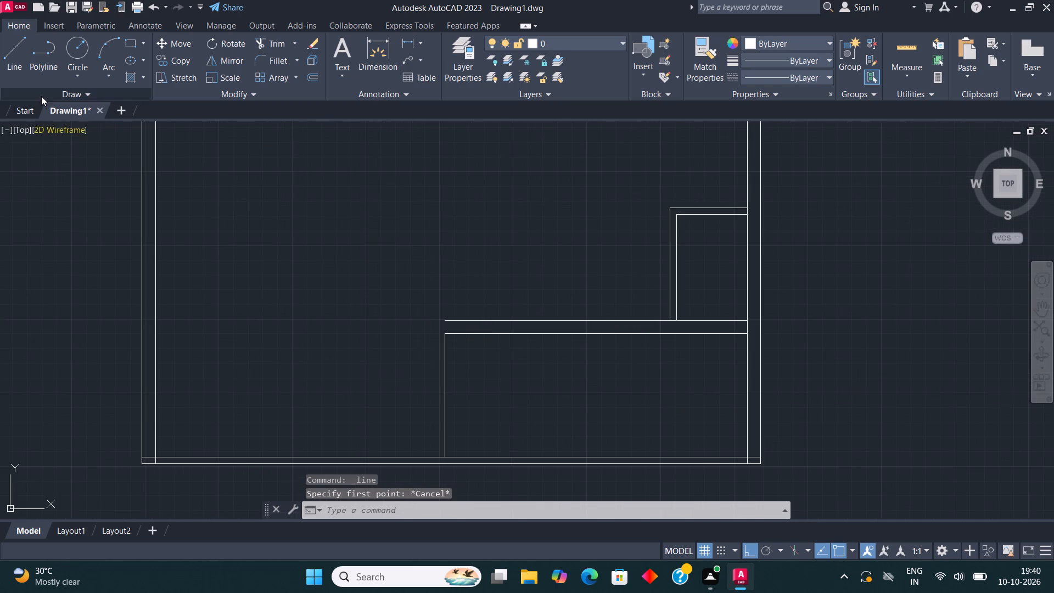
click(13, 58)
scroll(690, 321, up, 1)
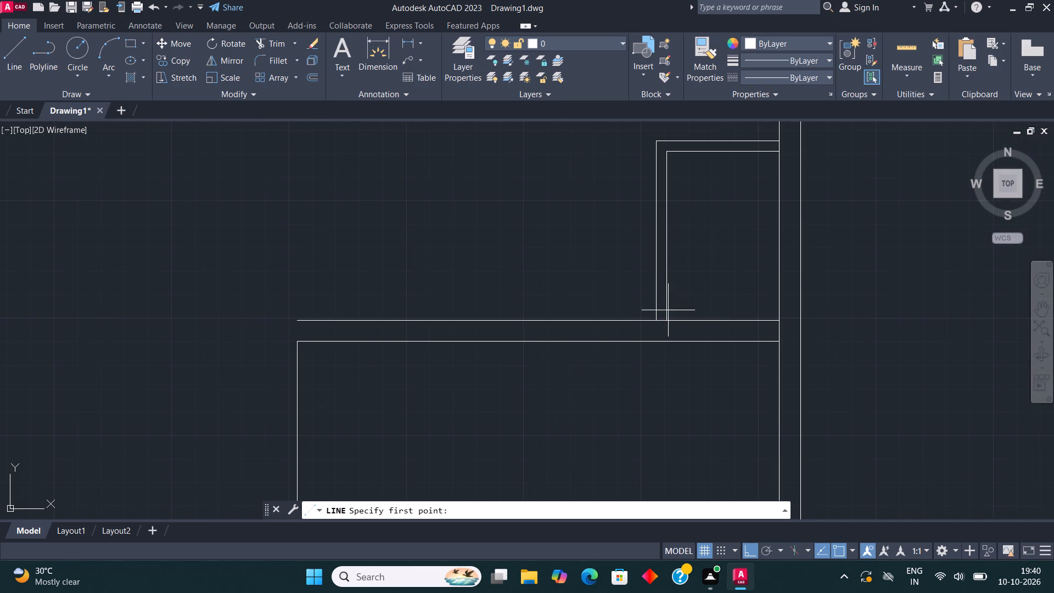
click(654, 321)
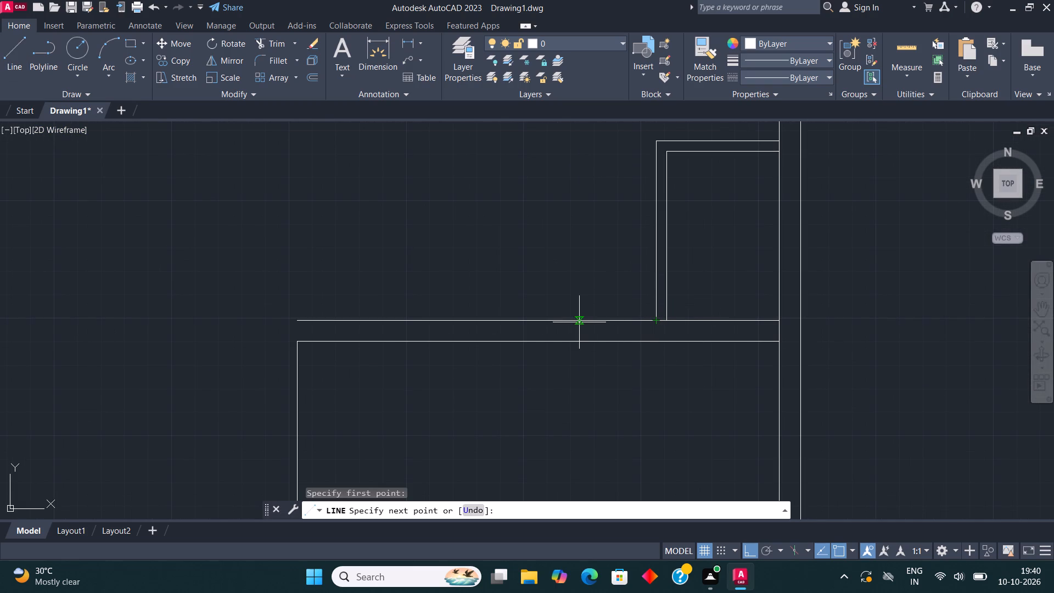
text(11')
text(11.5")
key(Return)
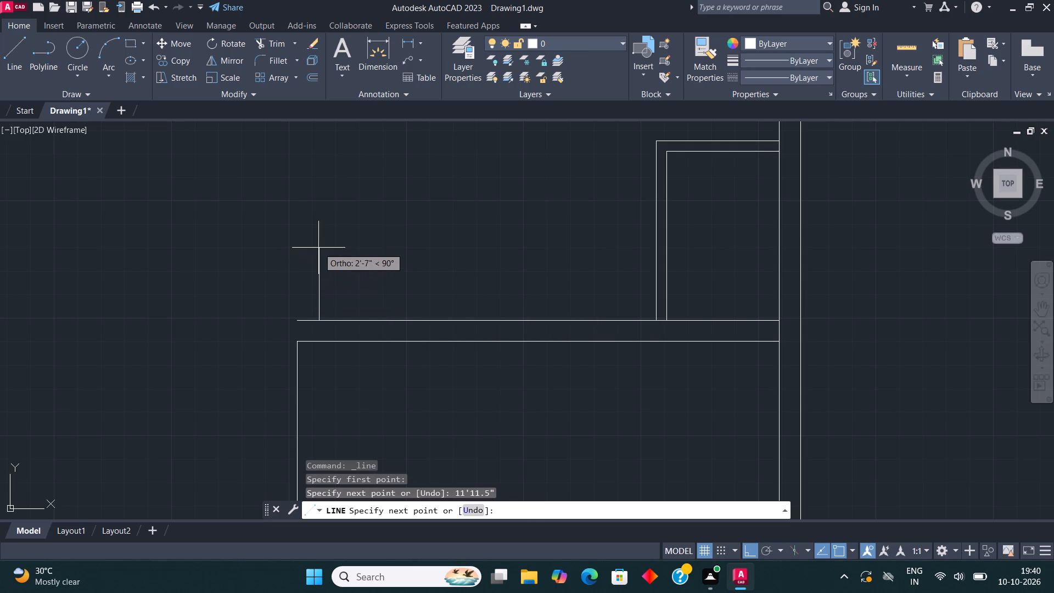
middle_drag(322, 251, 332, 297)
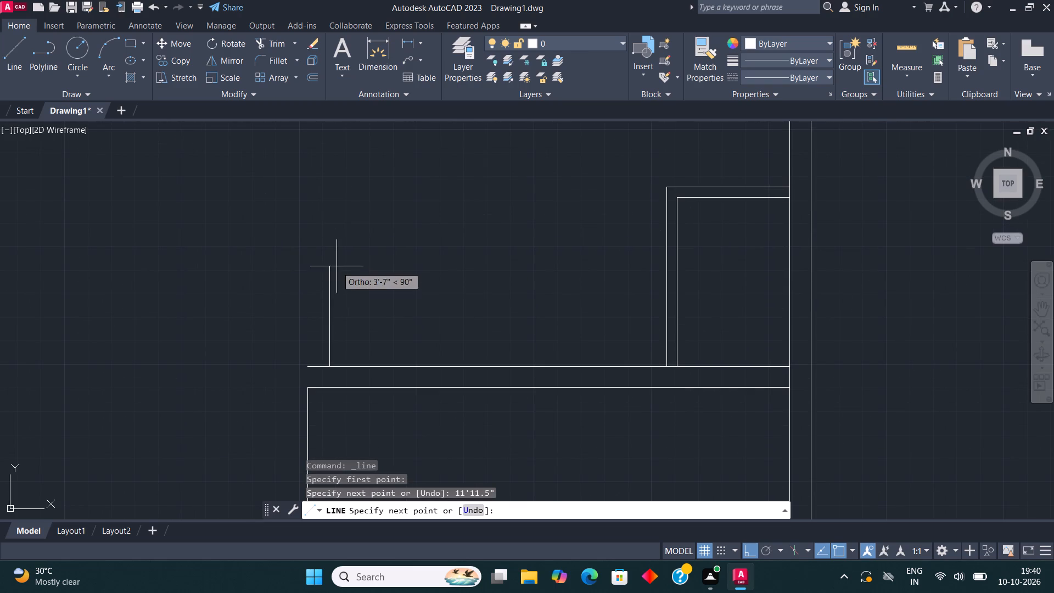
click(332, 247)
key(Escape)
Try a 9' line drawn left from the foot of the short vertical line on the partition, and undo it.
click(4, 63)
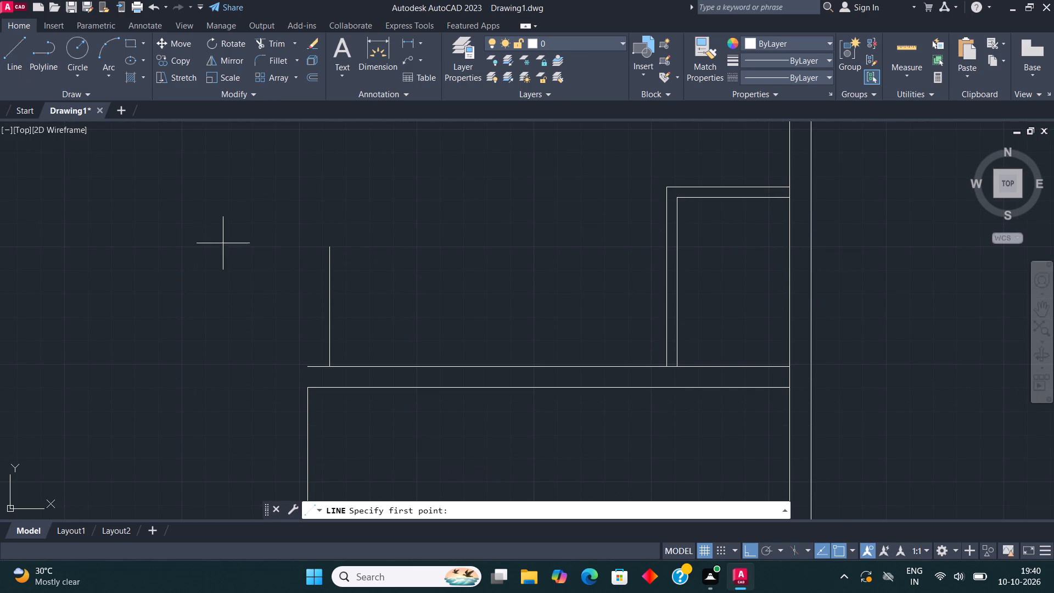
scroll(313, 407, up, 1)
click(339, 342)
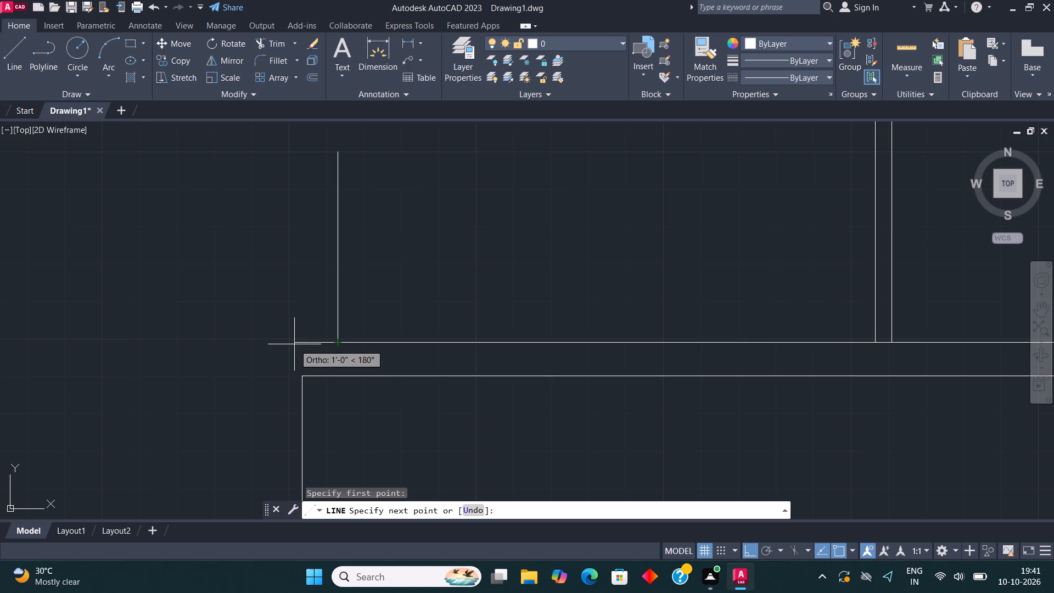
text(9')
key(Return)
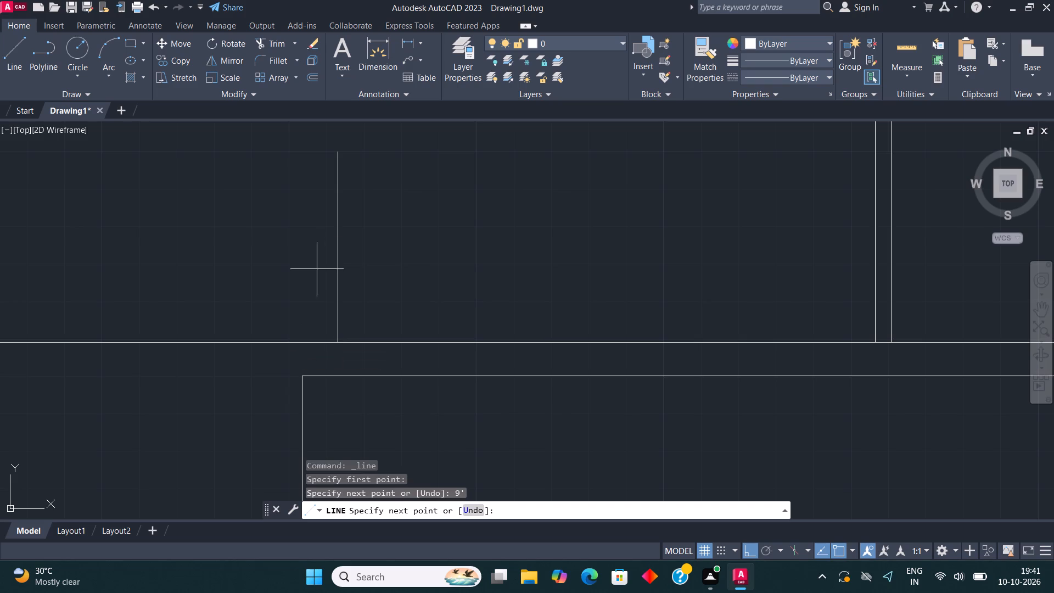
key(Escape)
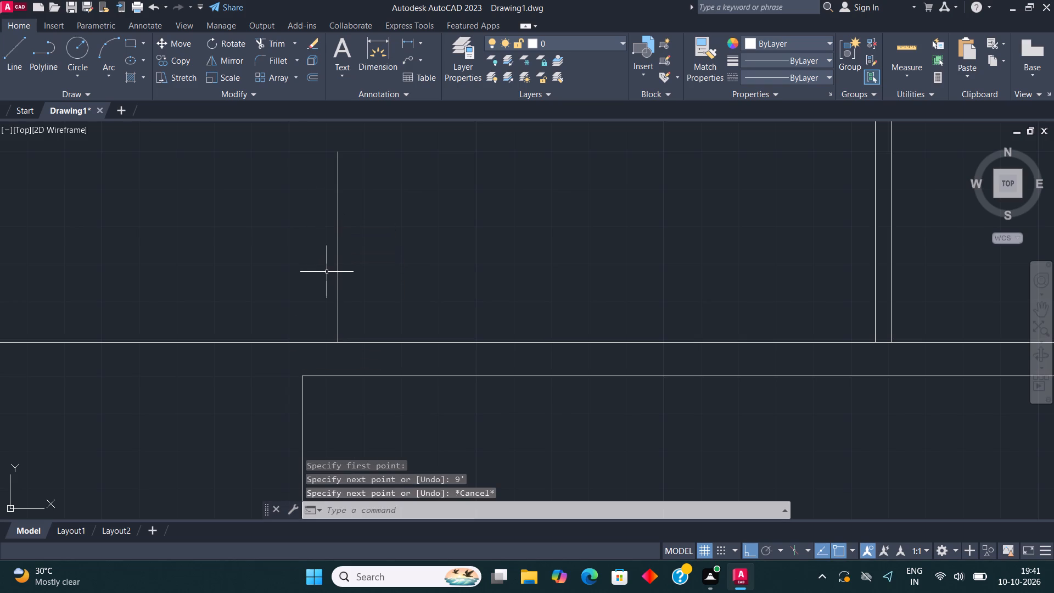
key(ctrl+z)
Draw a short vertical line closing the partition's left end between its lower and upper lines.
click(20, 49)
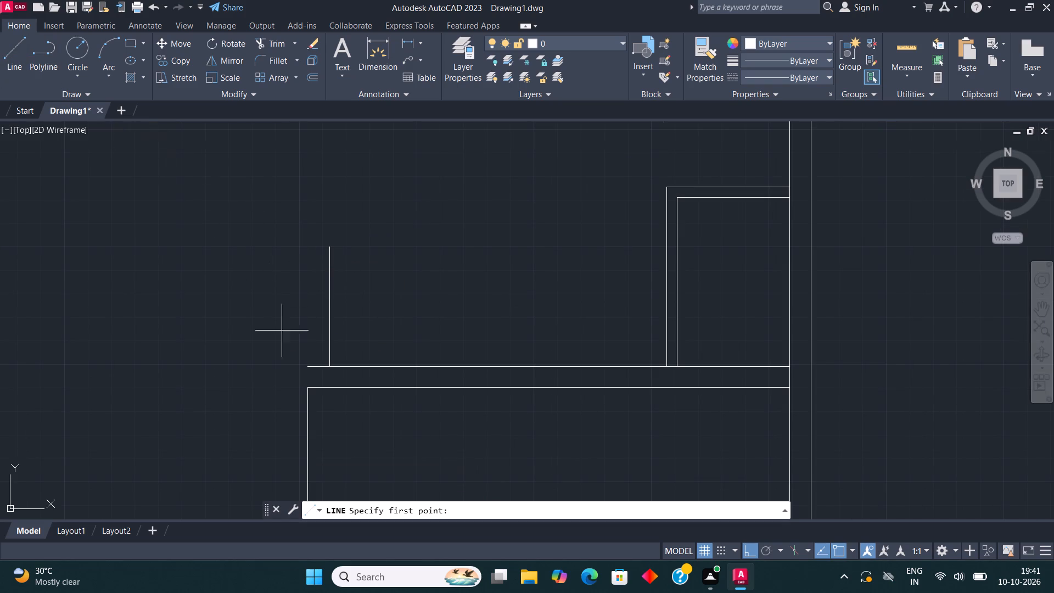
scroll(294, 356, up, 2)
click(325, 434)
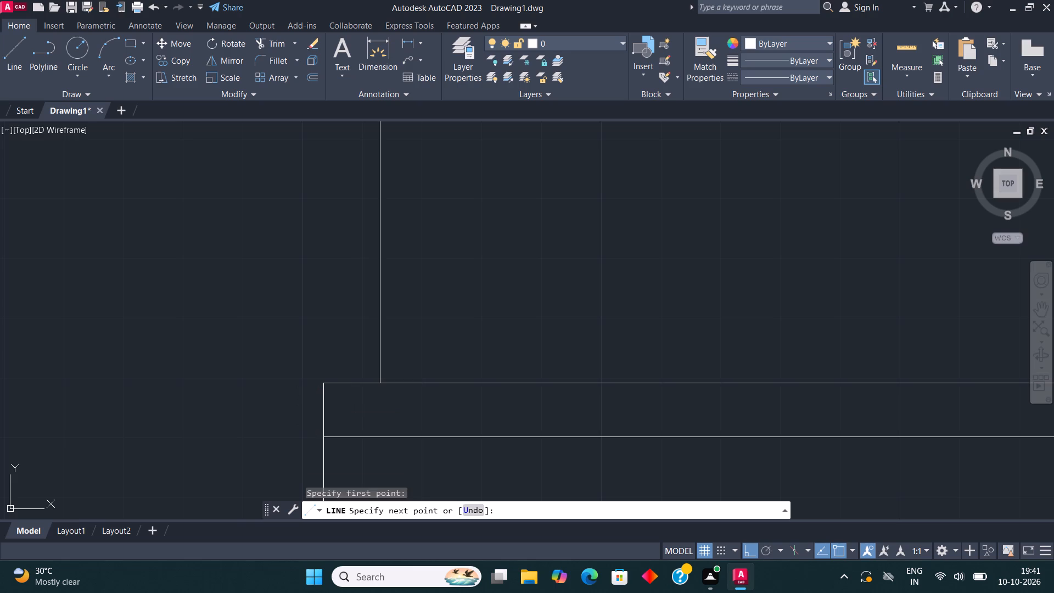
click(323, 378)
key(9)
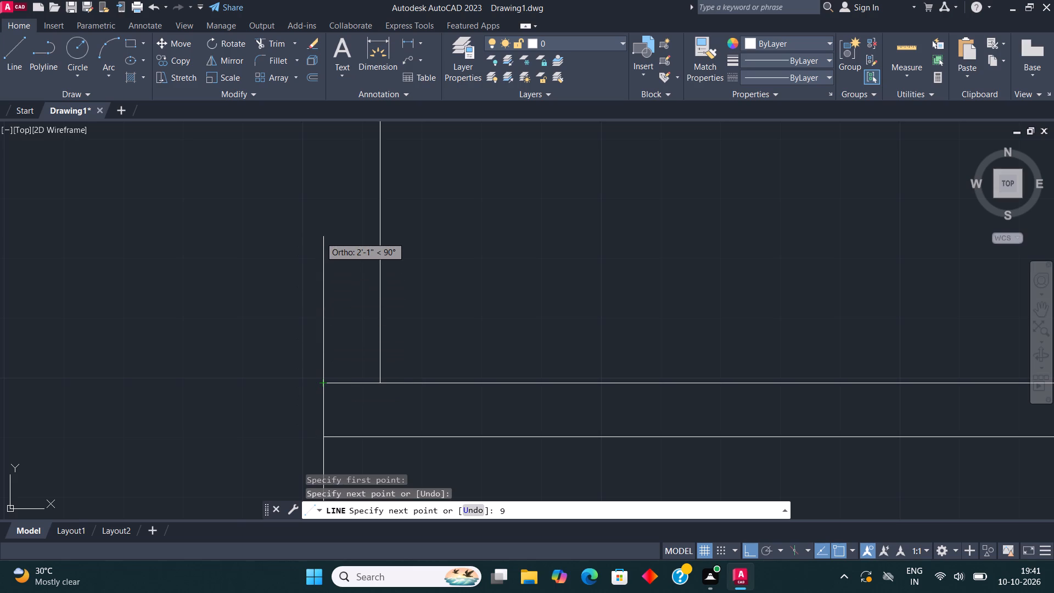
key(Escape)
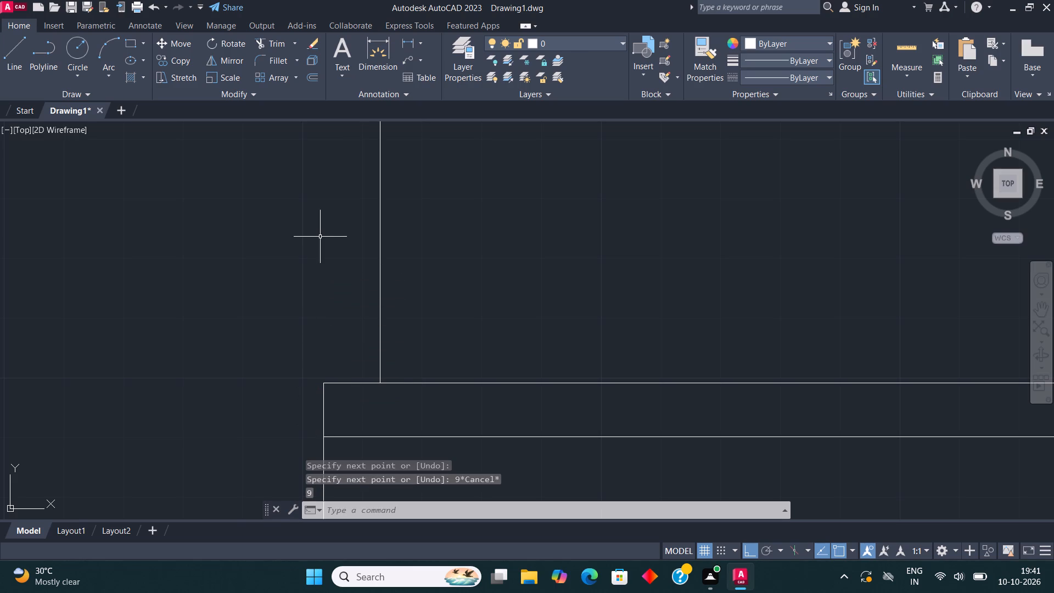
Draw a vertical line 10'6" up from the partition's top-left corner.
click(17, 44)
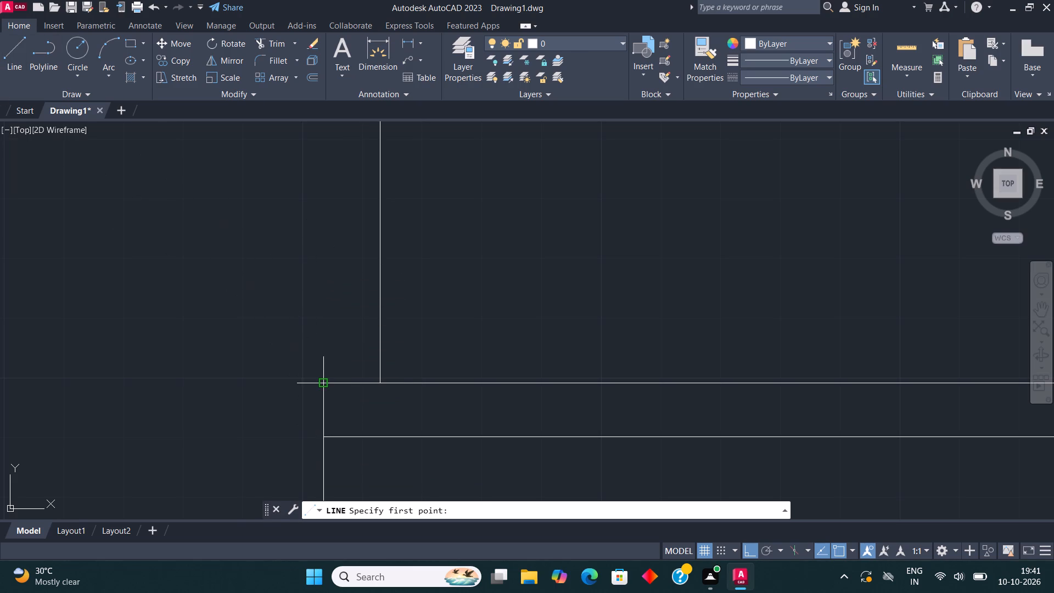
click(321, 387)
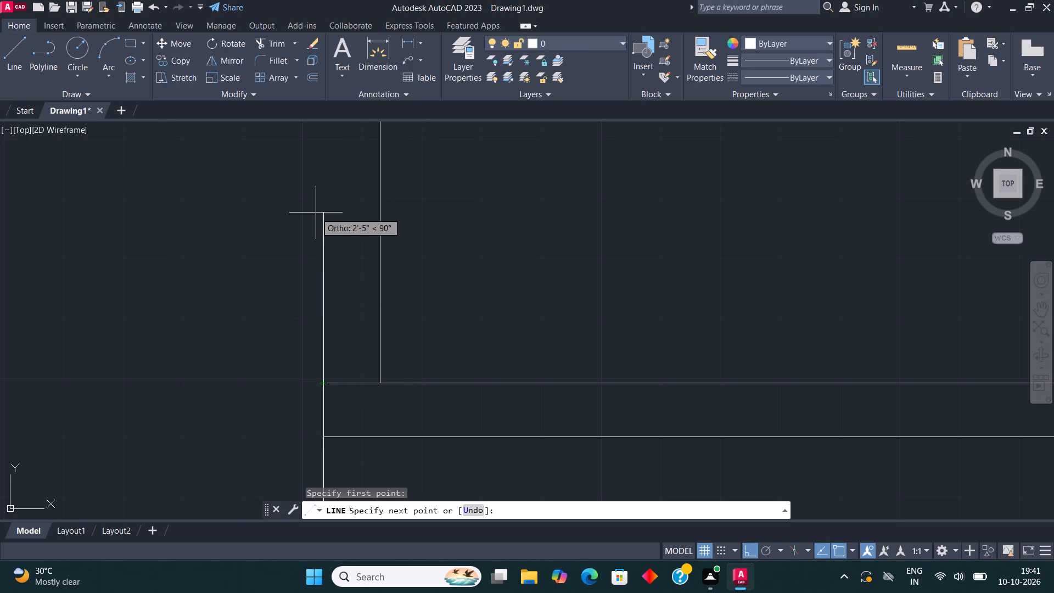
text(10')
text(6")
key(Return)
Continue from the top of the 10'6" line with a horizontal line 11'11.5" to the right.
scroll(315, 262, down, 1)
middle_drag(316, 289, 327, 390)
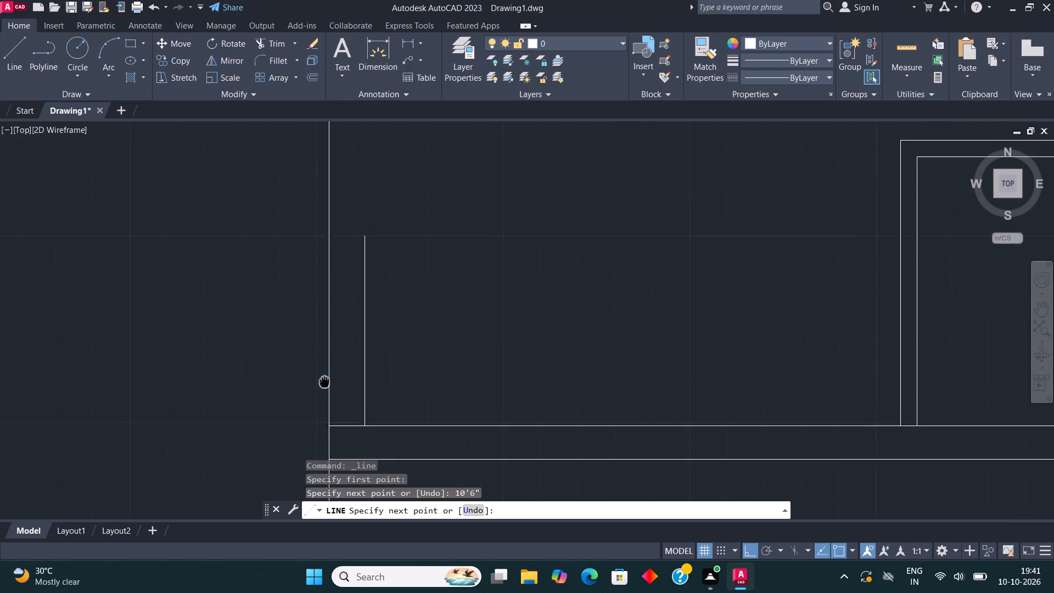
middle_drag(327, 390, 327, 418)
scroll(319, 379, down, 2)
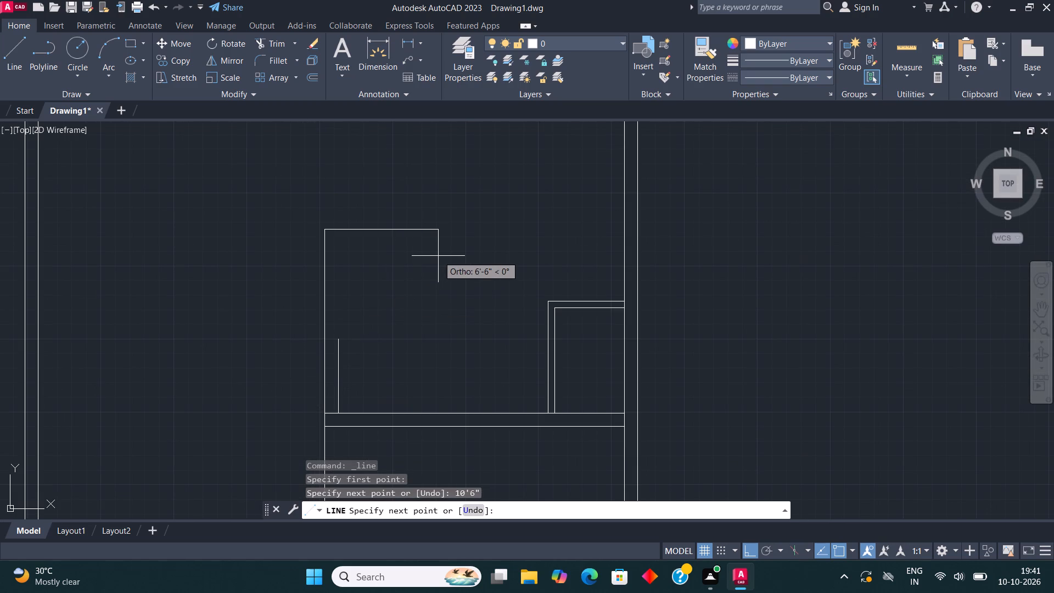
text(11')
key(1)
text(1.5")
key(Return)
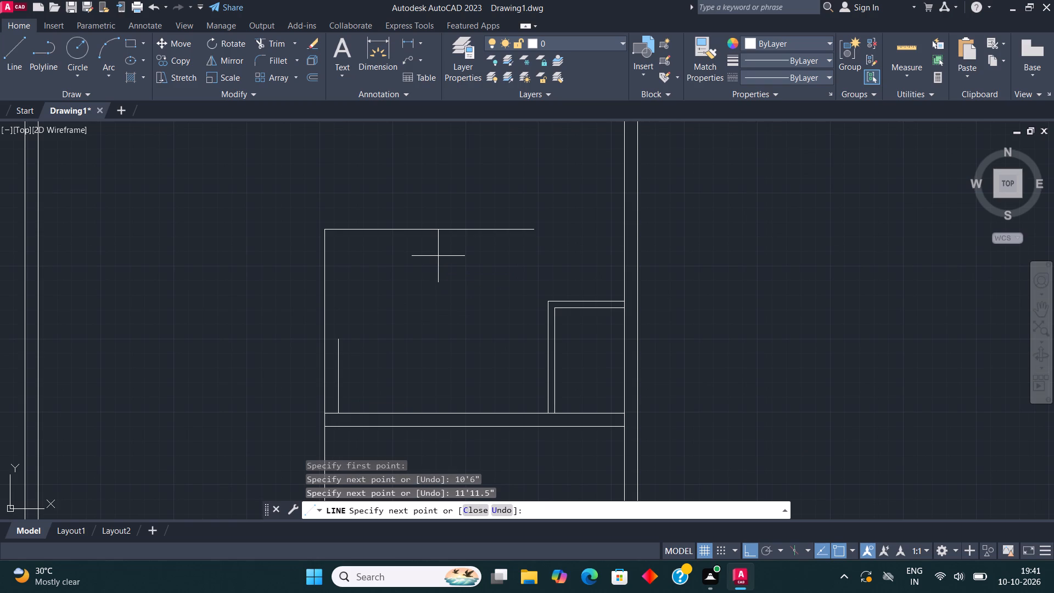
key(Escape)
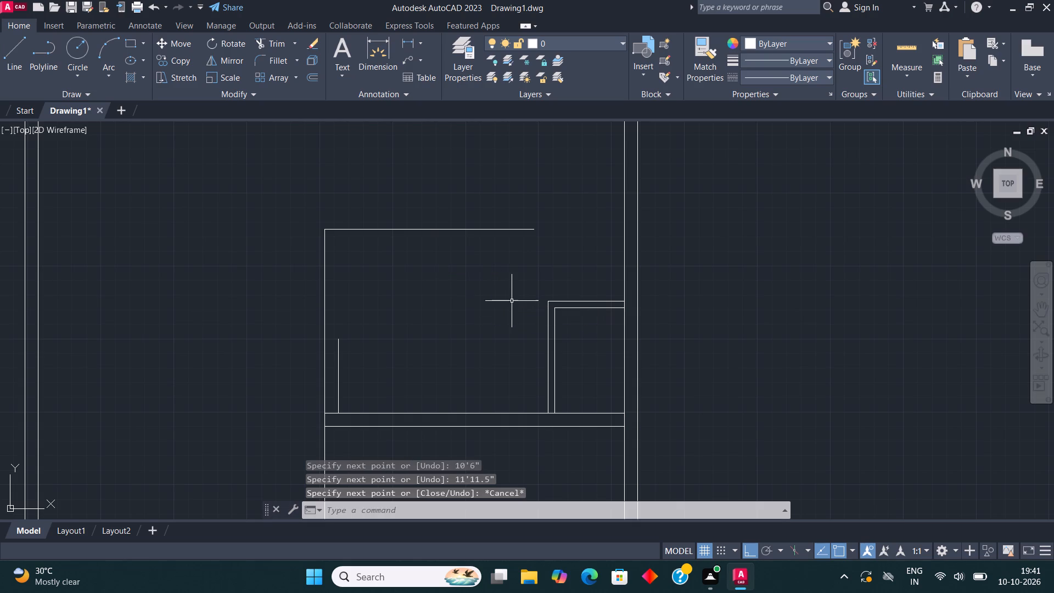
Draw a second vertical line 10'6" up from the foot of the short vertical line on the partition.
middle_drag(526, 295, 548, 287)
middle_drag(535, 260, 516, 248)
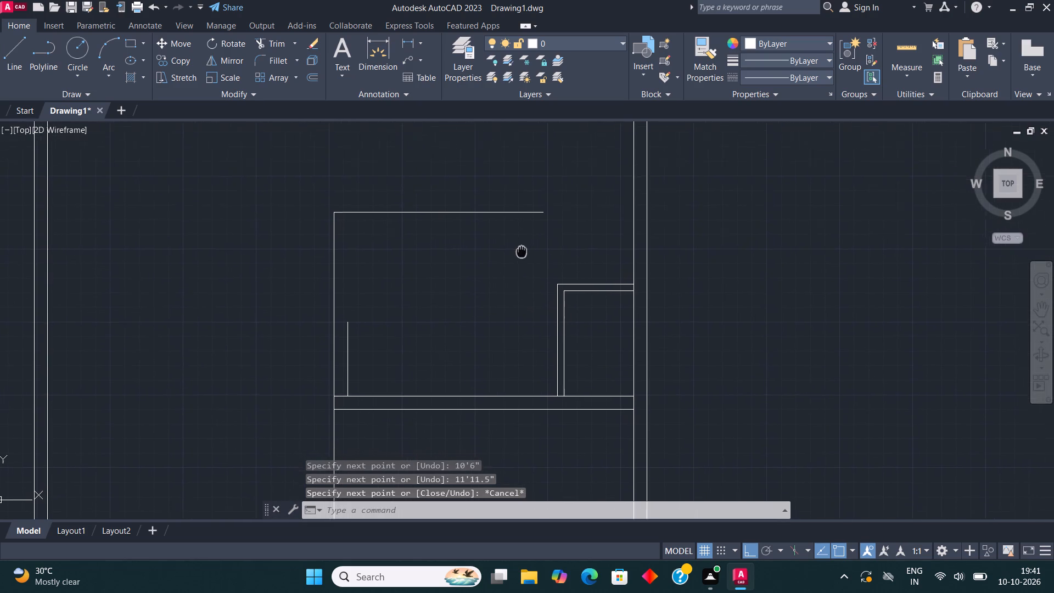
middle_drag(516, 248, 513, 245)
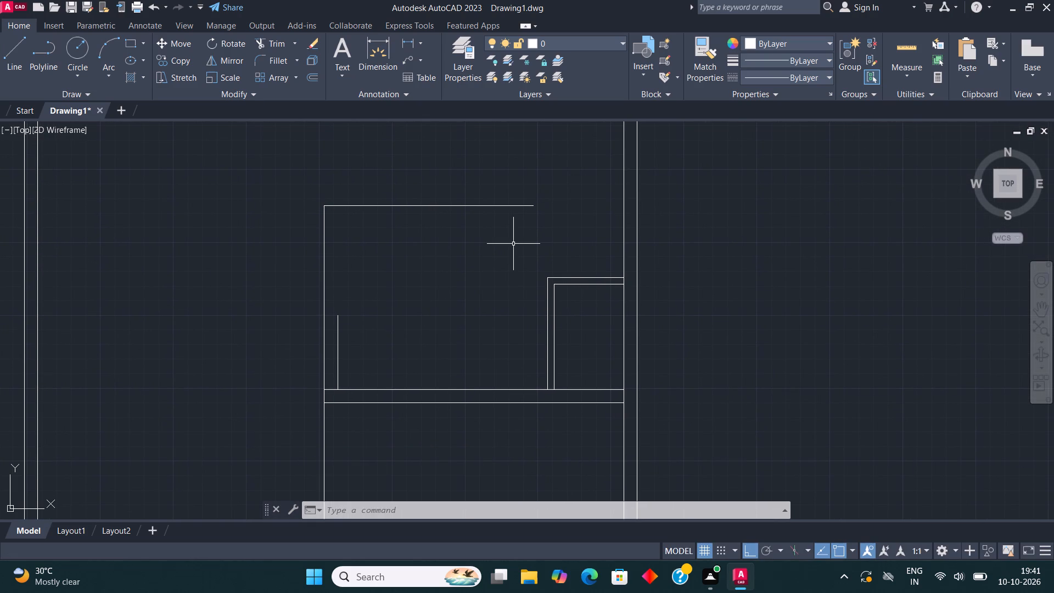
middle_drag(513, 244, 493, 248)
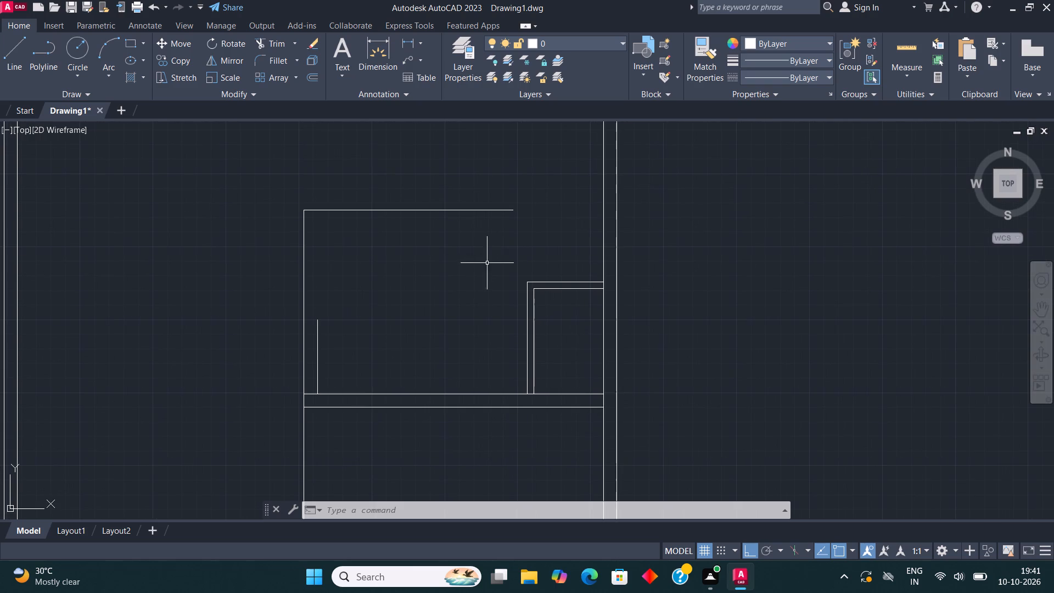
middle_click(490, 265)
scroll(485, 266, up, 1)
scroll(424, 247, down, 2)
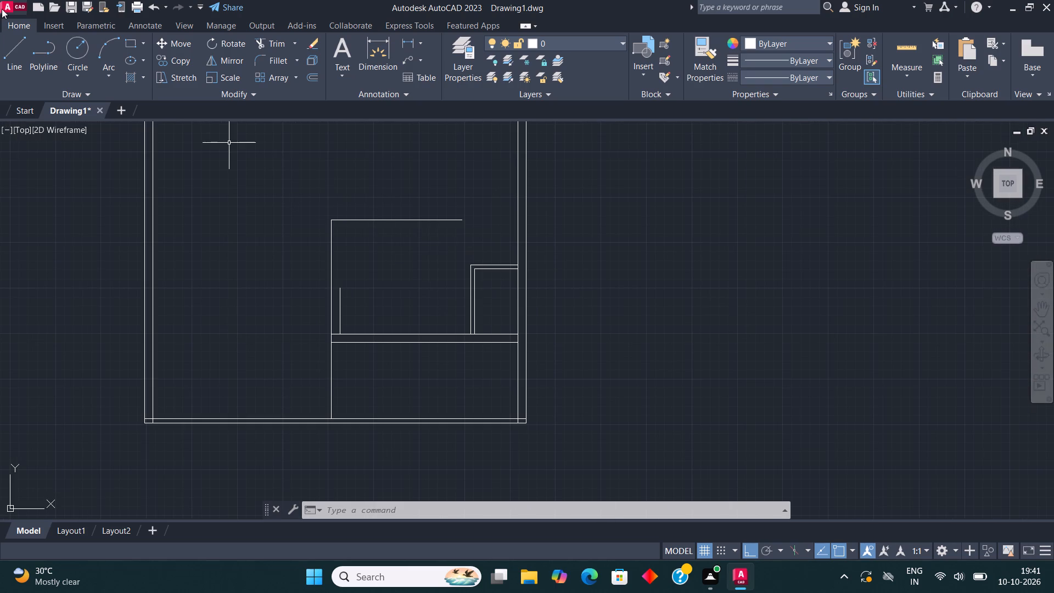
click(16, 48)
scroll(330, 318, up, 1)
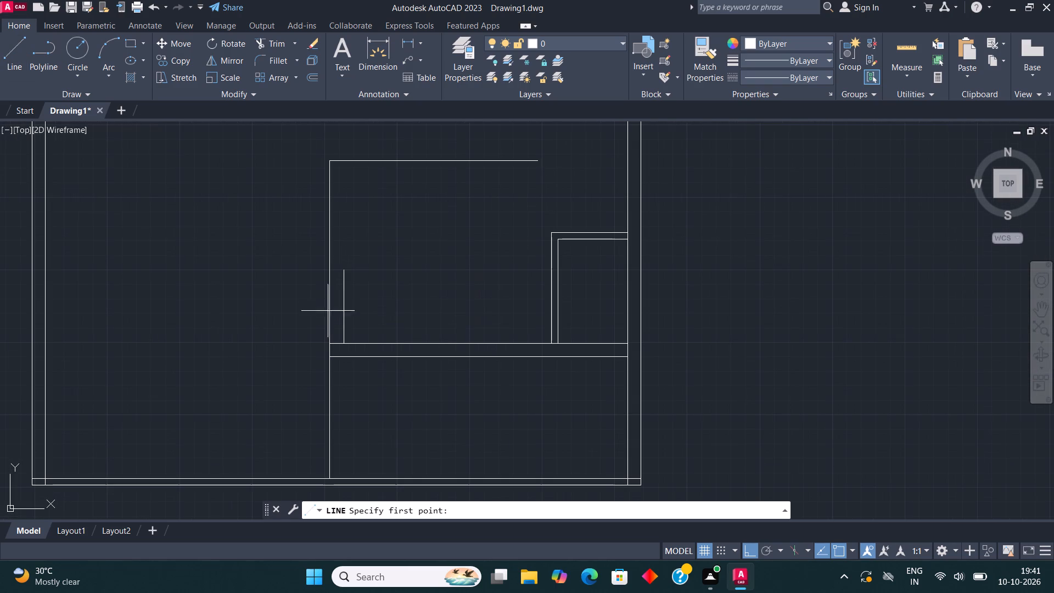
click(346, 342)
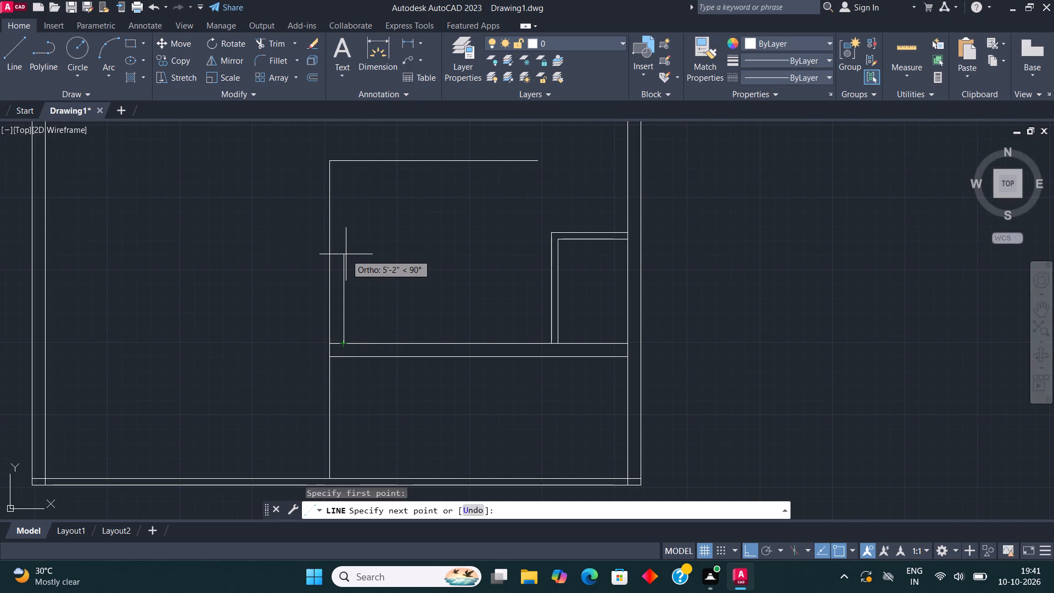
text(10'6)
key(shift+quotedbl)
key(Return)
middle_drag(455, 188, 447, 284)
scroll(447, 284, up, 1)
key(Escape)
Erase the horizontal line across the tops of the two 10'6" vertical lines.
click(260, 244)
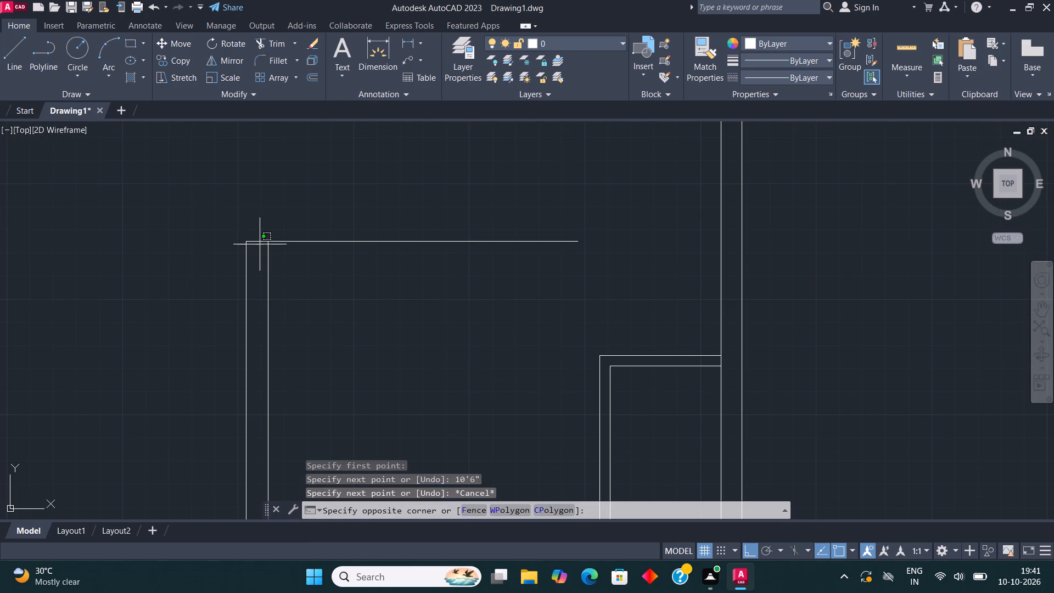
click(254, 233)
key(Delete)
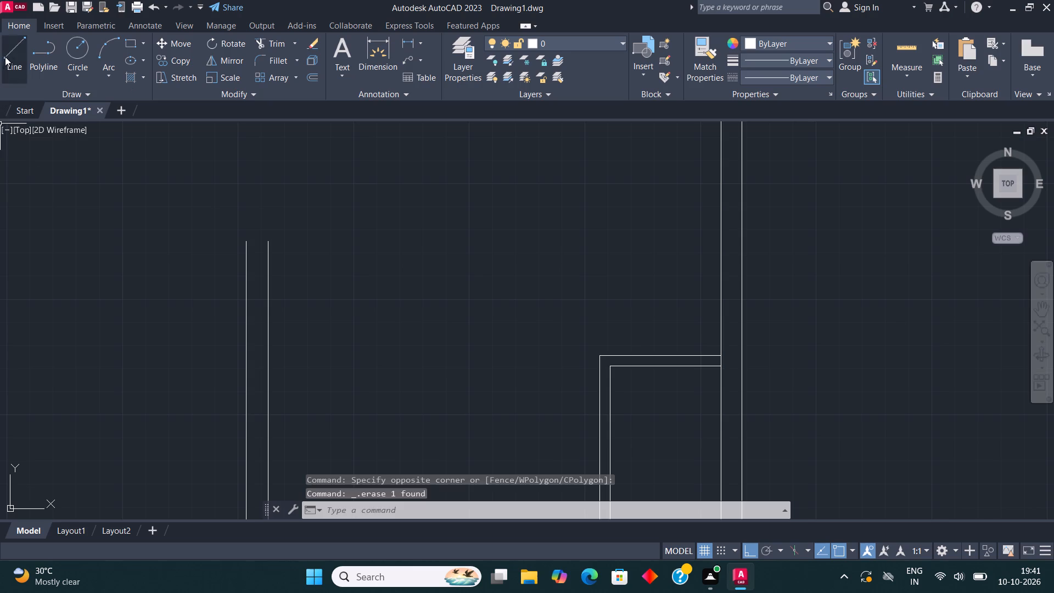
Draw a line from the inner vertical line's top 11'11.5" right, and down to the small room's outer top-left corner.
click(5, 57)
click(272, 242)
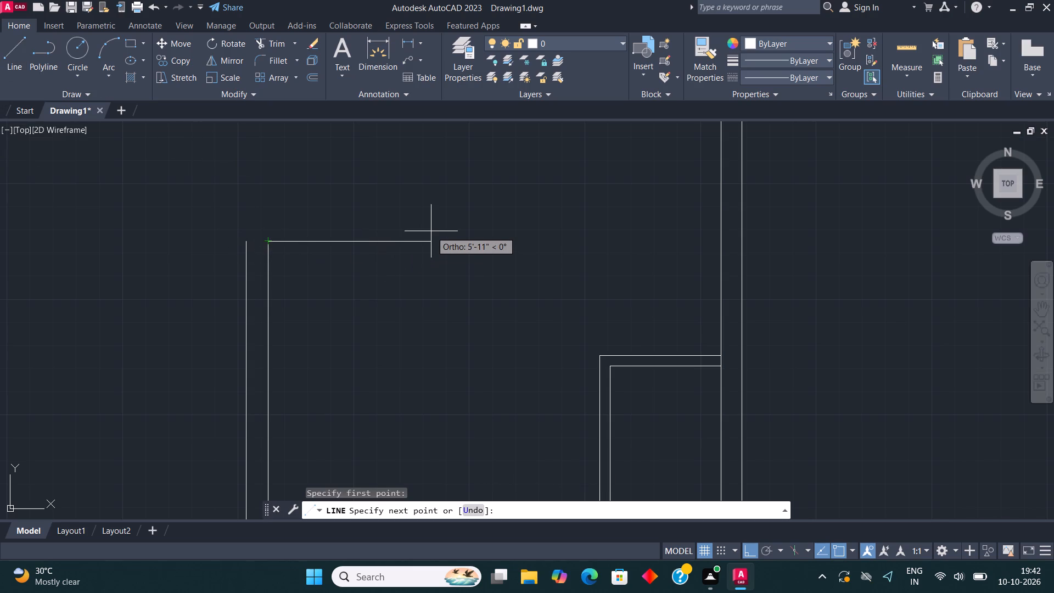
text(11'11.5")
key(Return)
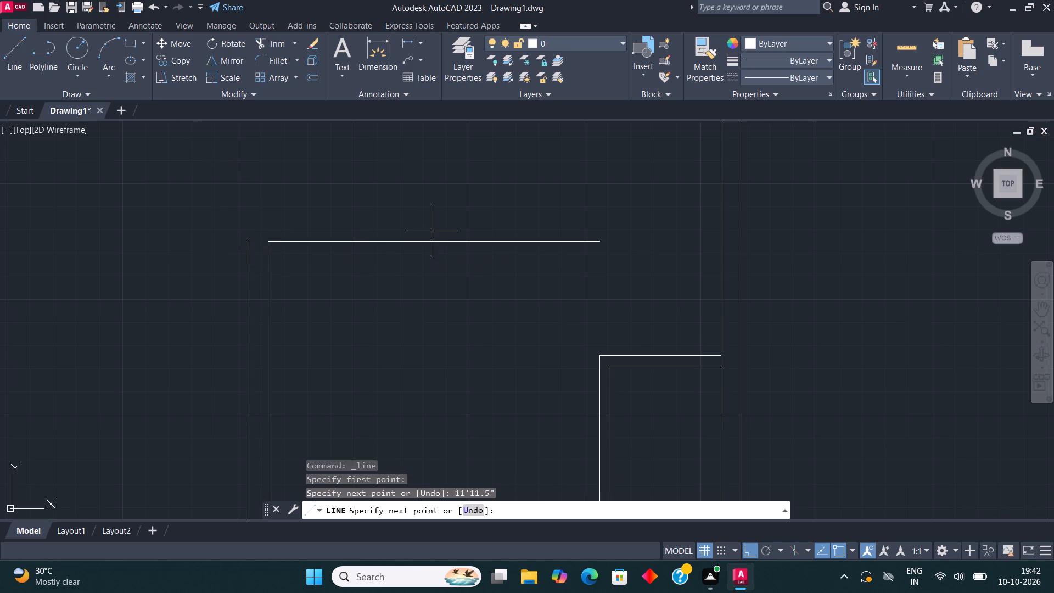
click(597, 357)
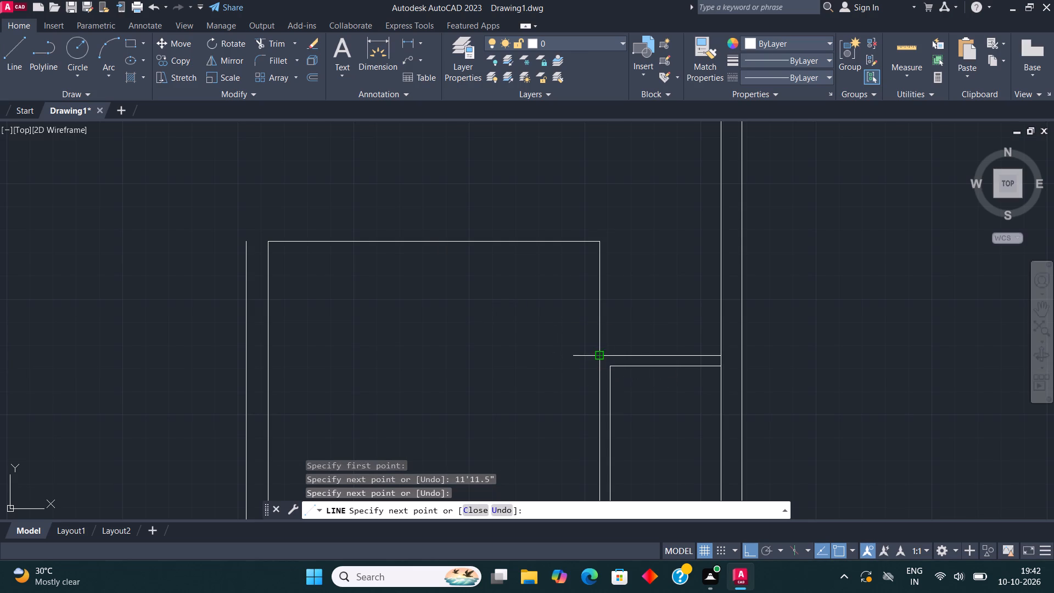
key(Escape)
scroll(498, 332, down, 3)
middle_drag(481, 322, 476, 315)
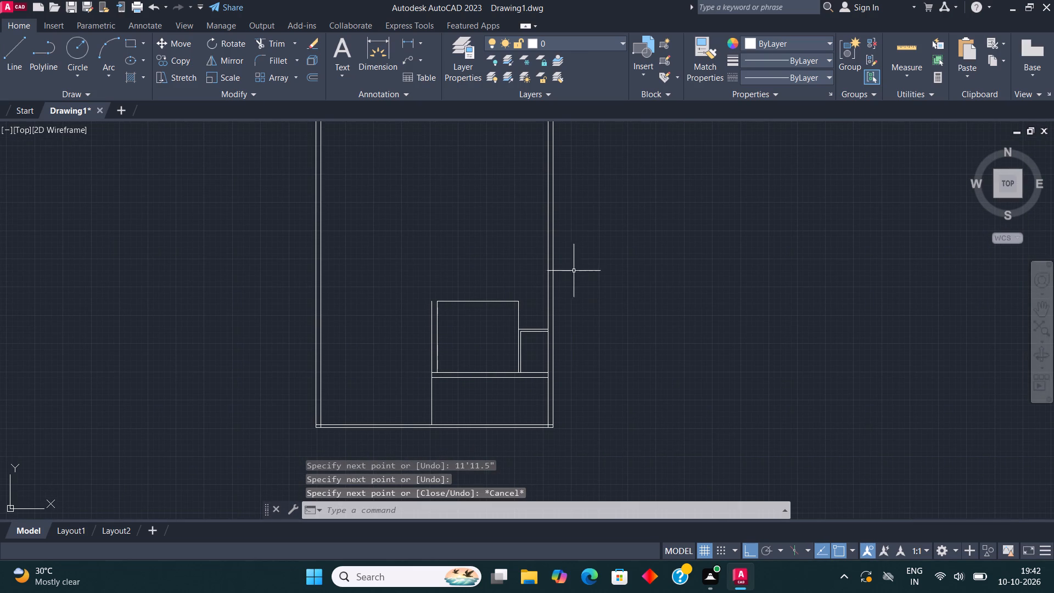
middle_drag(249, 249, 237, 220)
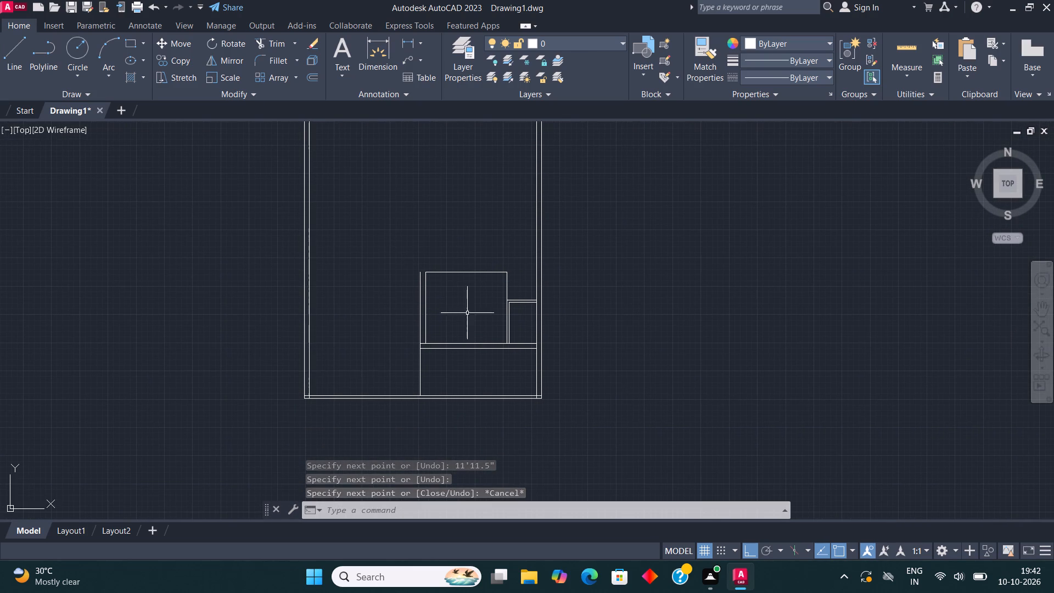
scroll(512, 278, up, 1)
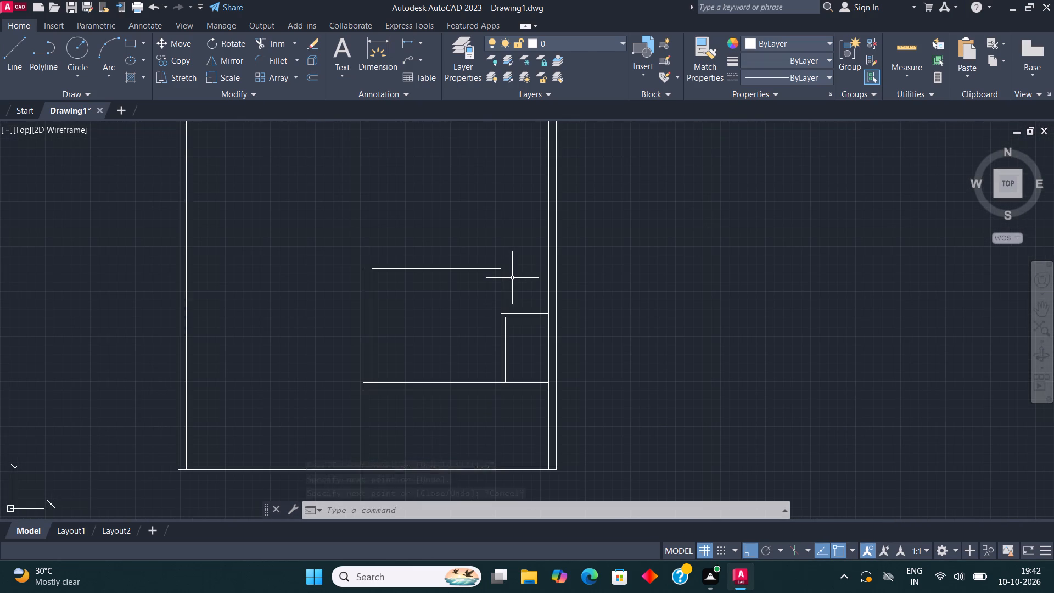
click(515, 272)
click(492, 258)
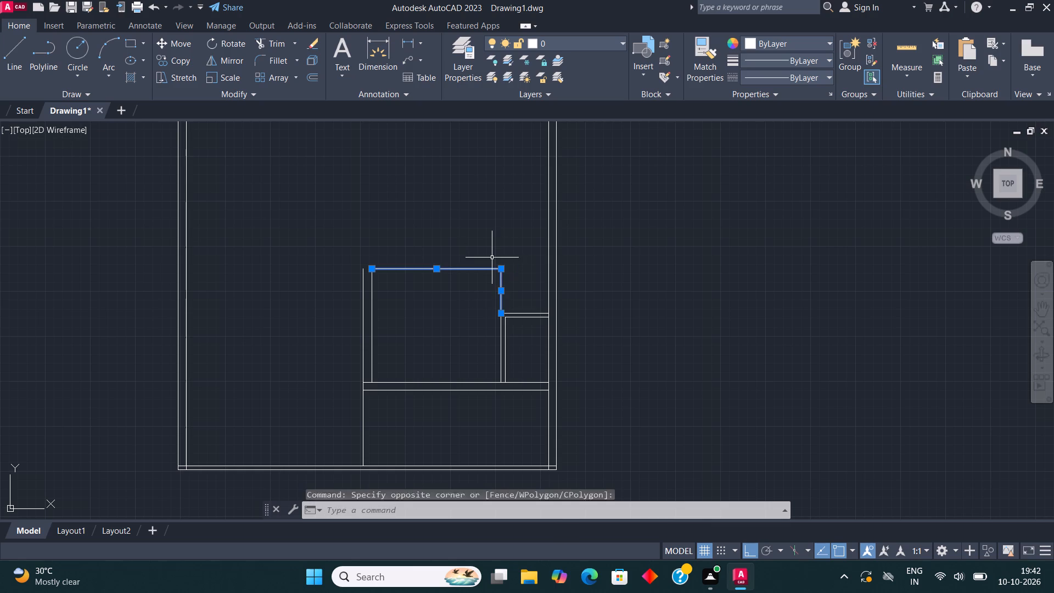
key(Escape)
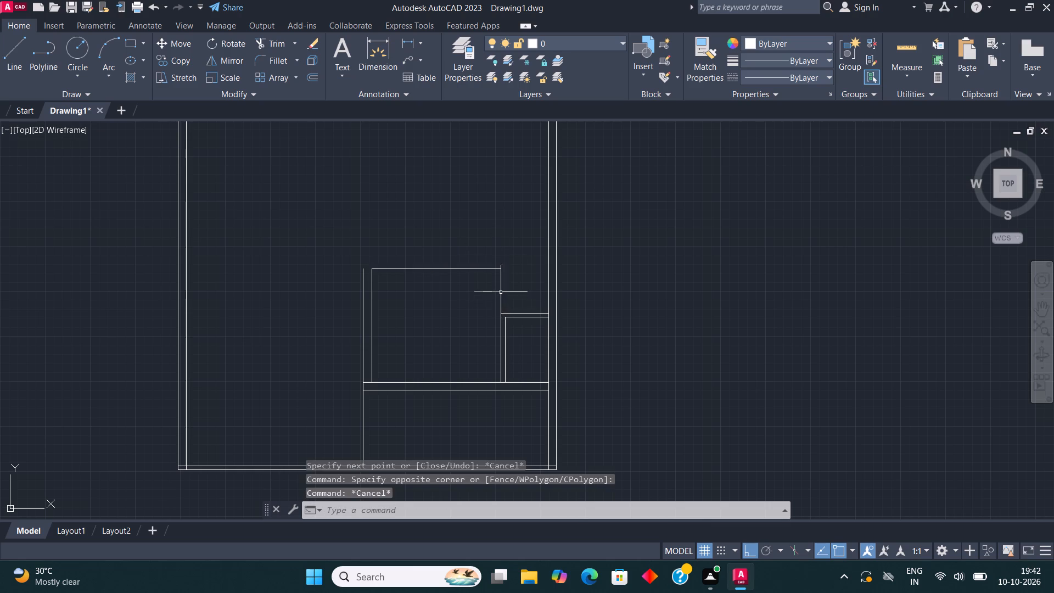
Copy the room's top horizontal line 9" upward.
middle_drag(512, 291, 516, 307)
scroll(464, 283, up, 1)
click(444, 286)
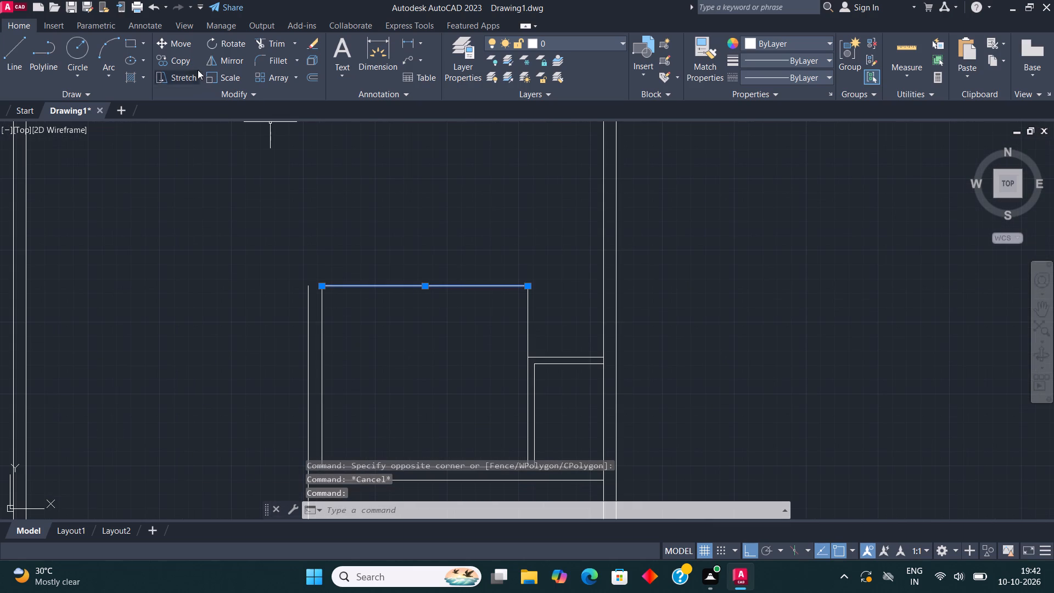
click(180, 57)
click(412, 286)
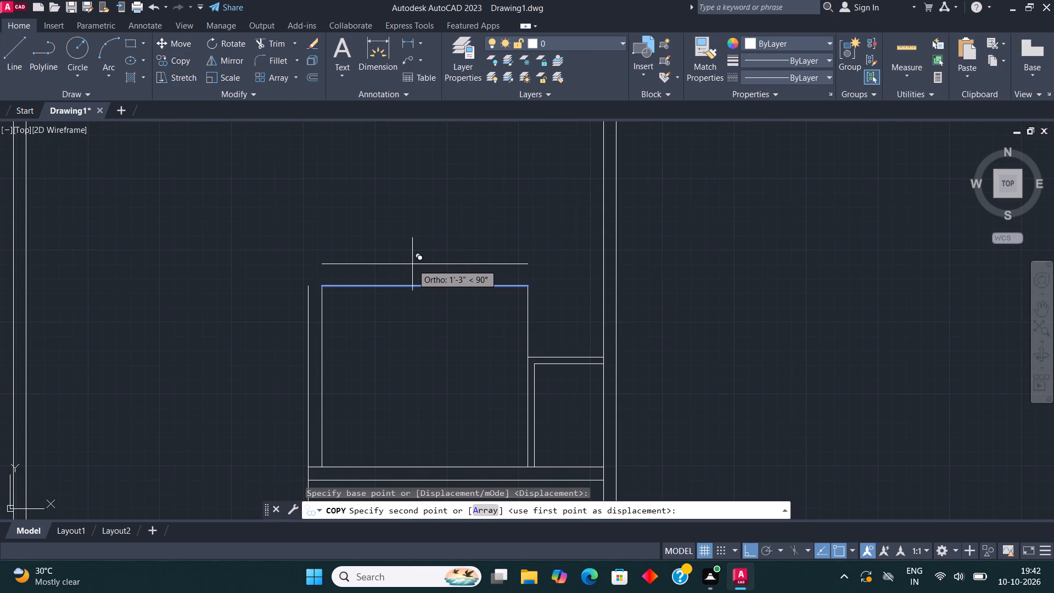
text(9")
key(Return)
key(Escape)
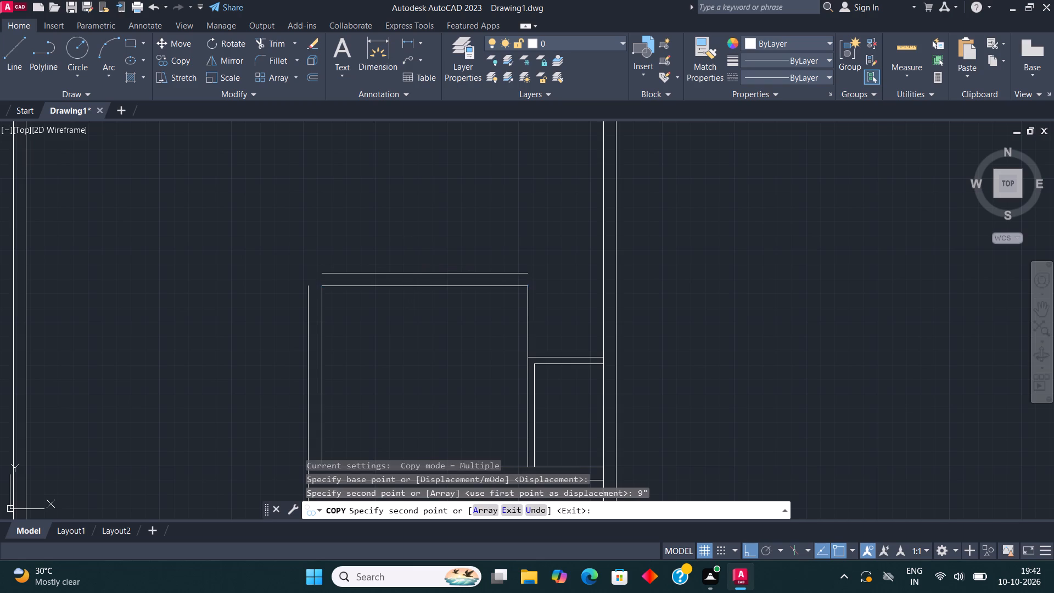
Fillet the room's outer left vertical line with the copied top line to close the corner.
click(260, 57)
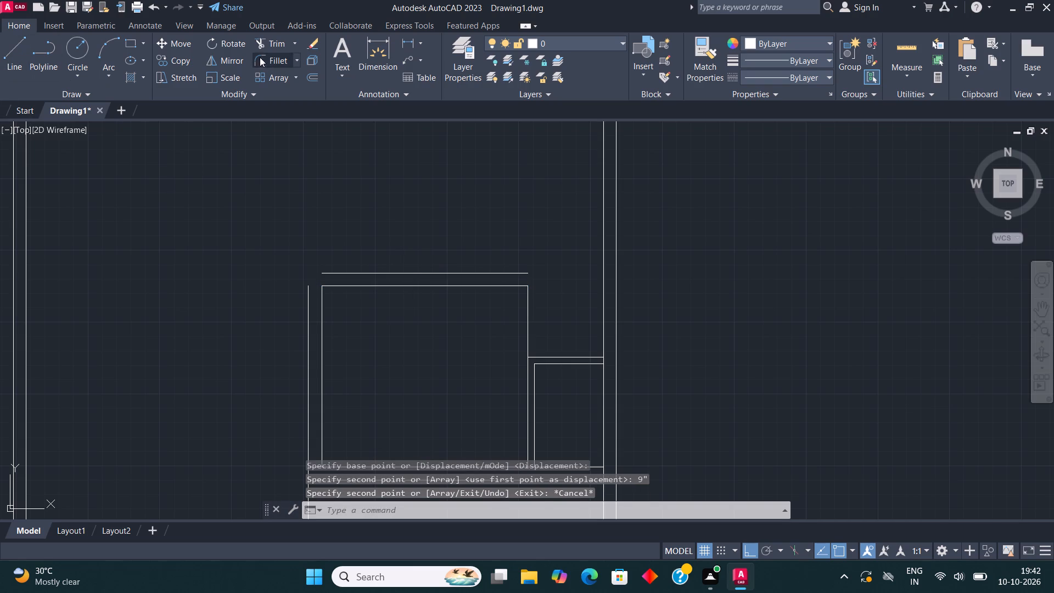
click(308, 308)
click(345, 272)
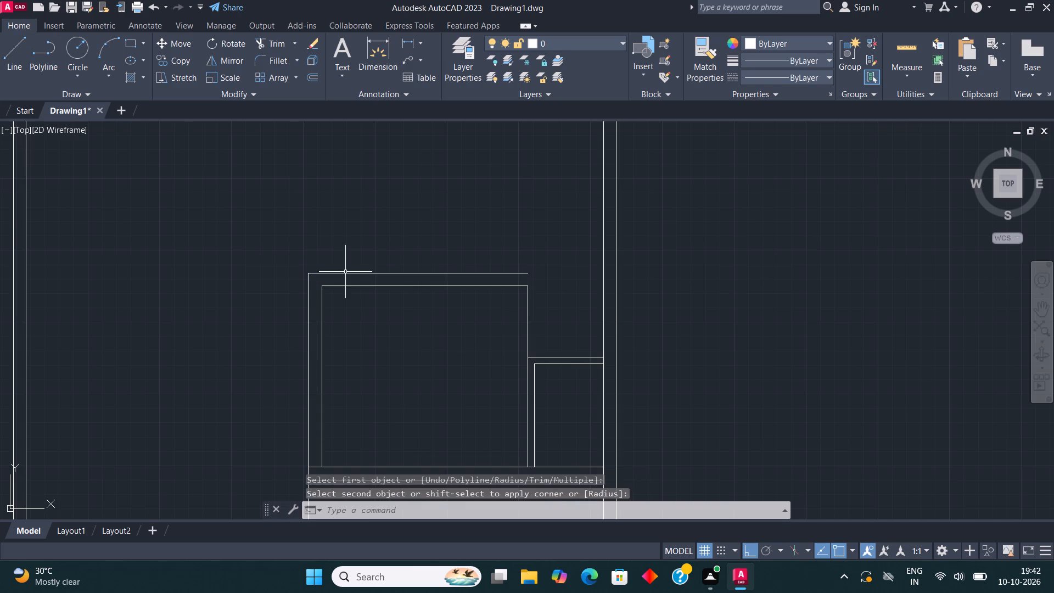
Draw lines from the right ends of the room's outer and inner top lines to the right exterior wall's inner face.
click(17, 44)
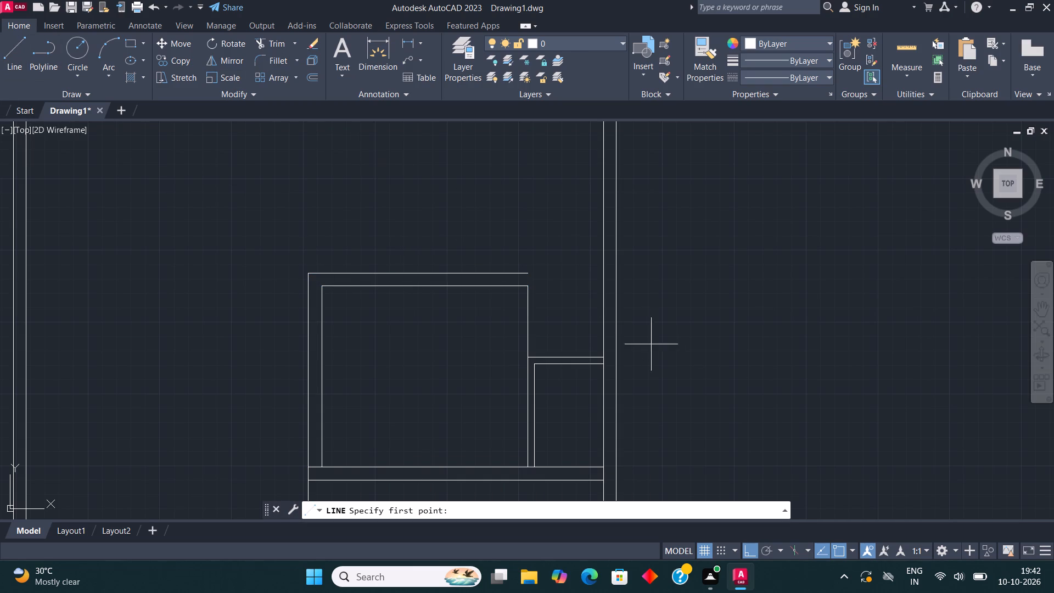
click(525, 272)
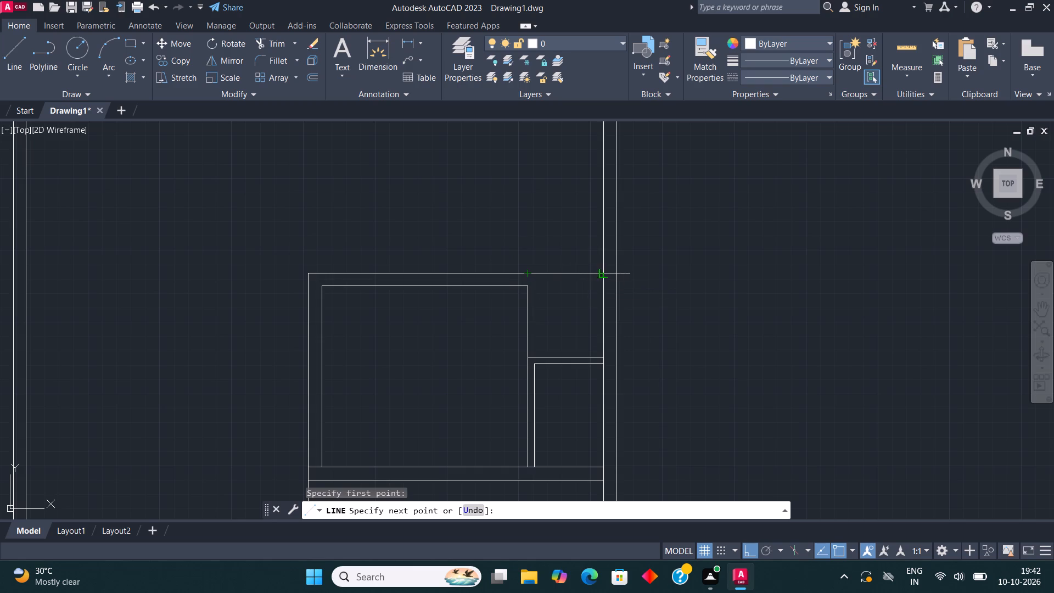
click(604, 272)
key(Escape)
middle_drag(562, 282, 519, 287)
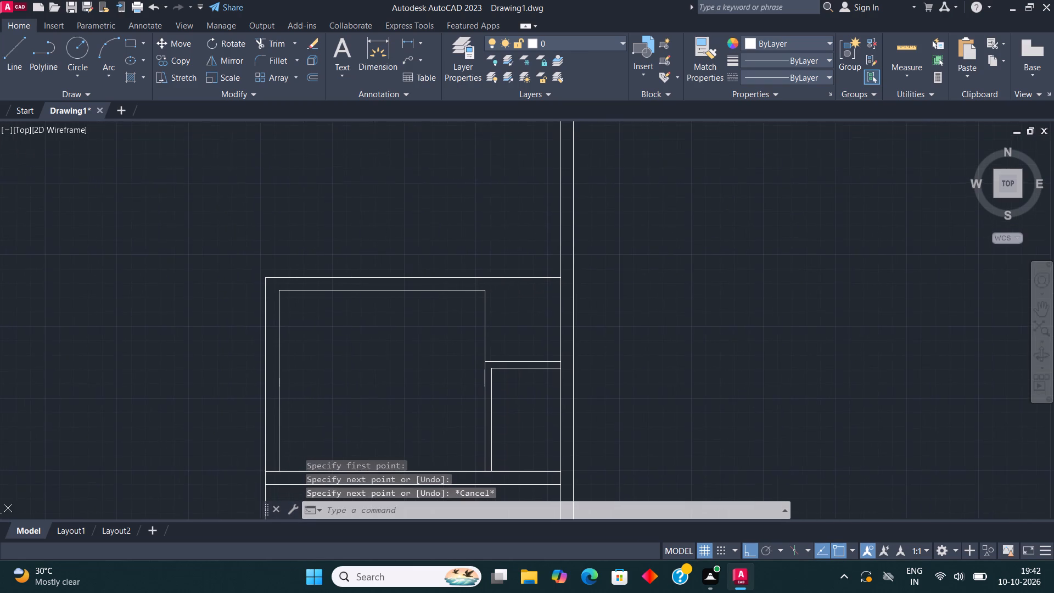
click(25, 53)
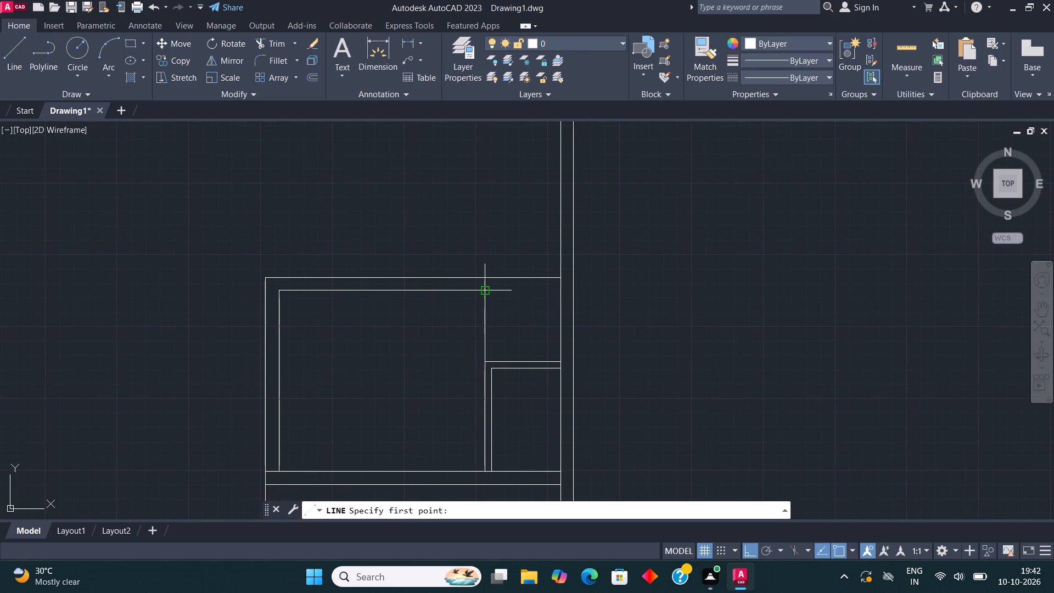
click(486, 292)
click(556, 289)
key(Escape)
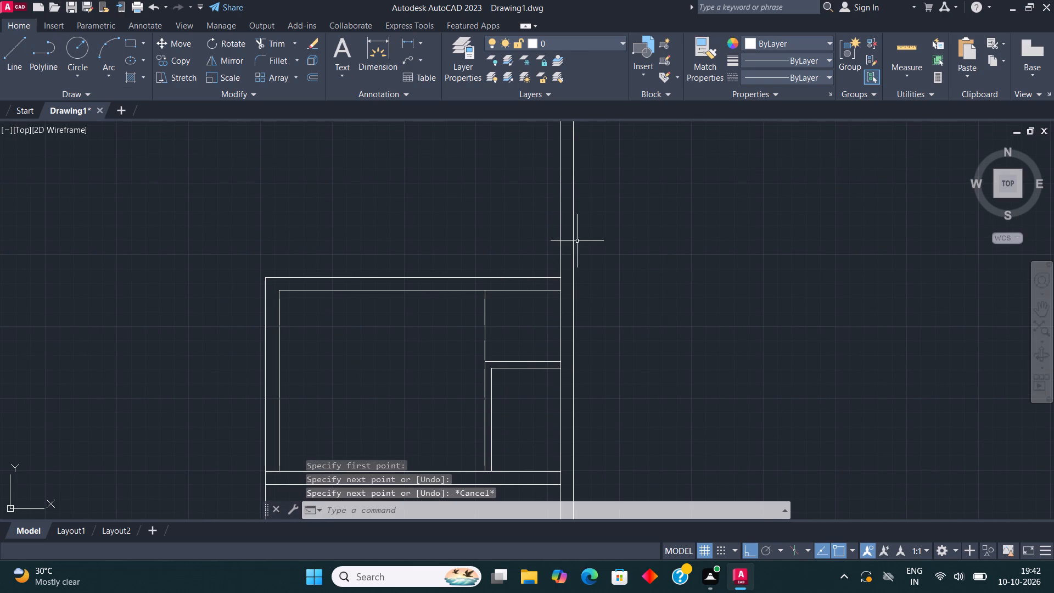
Draw the upper room's outline from the top wall's right end: 11'6" up, 16' left, and down to the wall line below.
scroll(486, 283, down, 1)
middle_drag(491, 301, 550, 286)
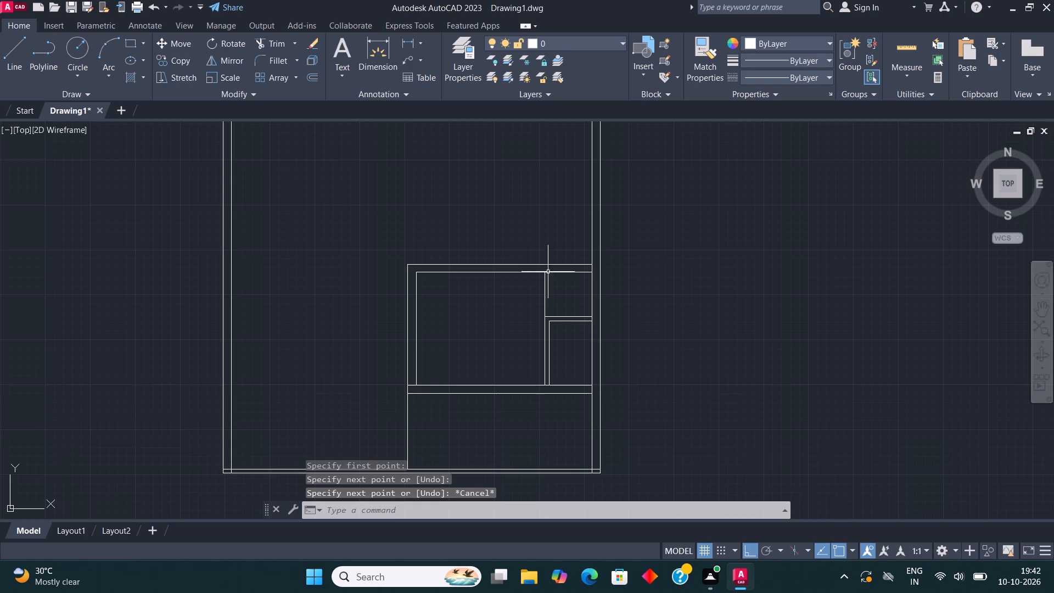
middle_drag(547, 271, 515, 352)
click(15, 49)
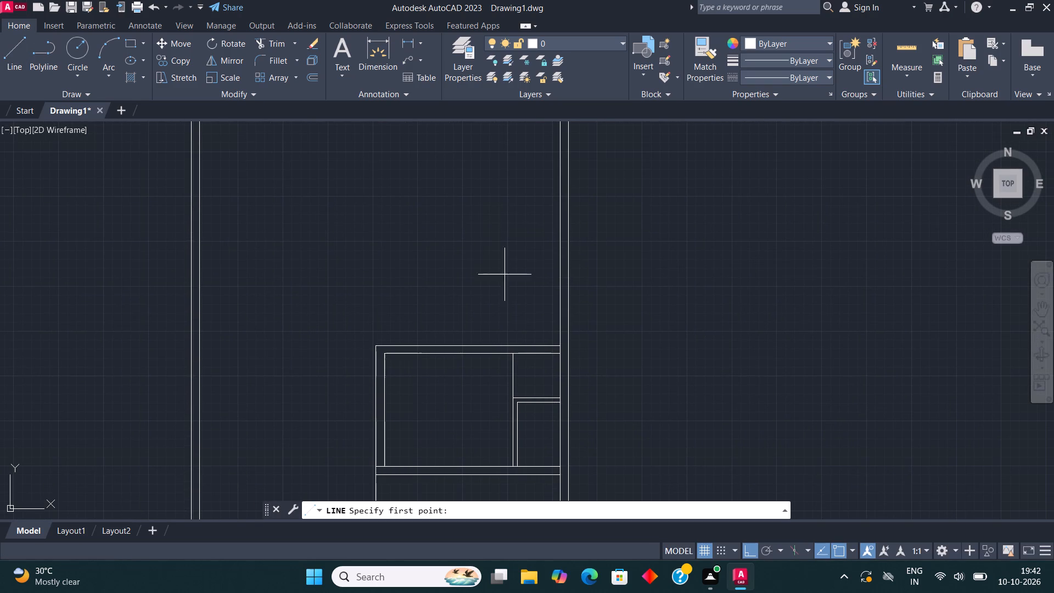
scroll(565, 358, up, 2)
click(549, 323)
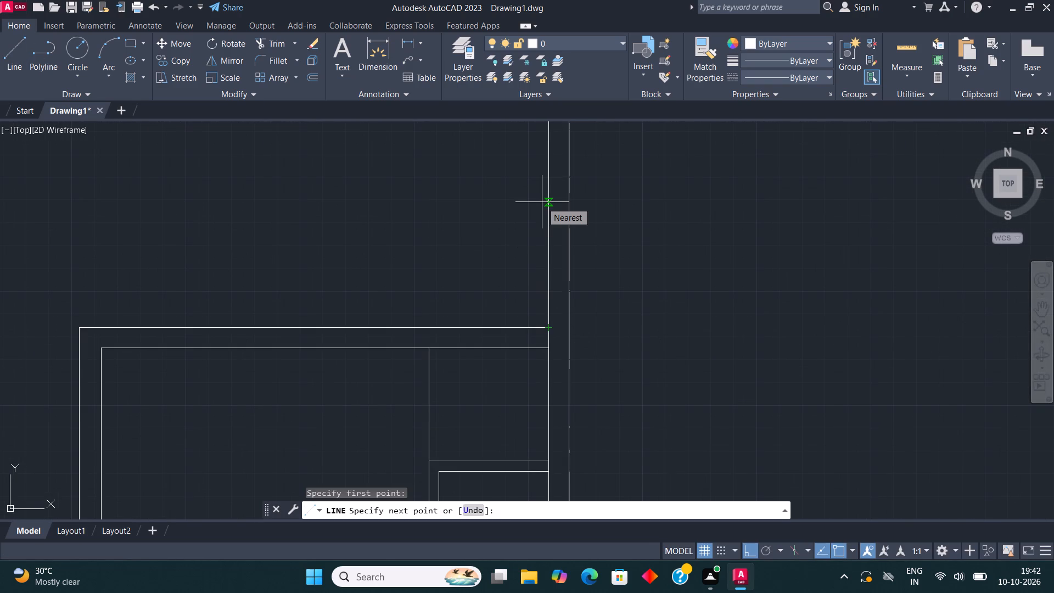
text(11')
text(6")
key(Return)
scroll(542, 202, down, 4)
middle_drag(559, 216, 560, 268)
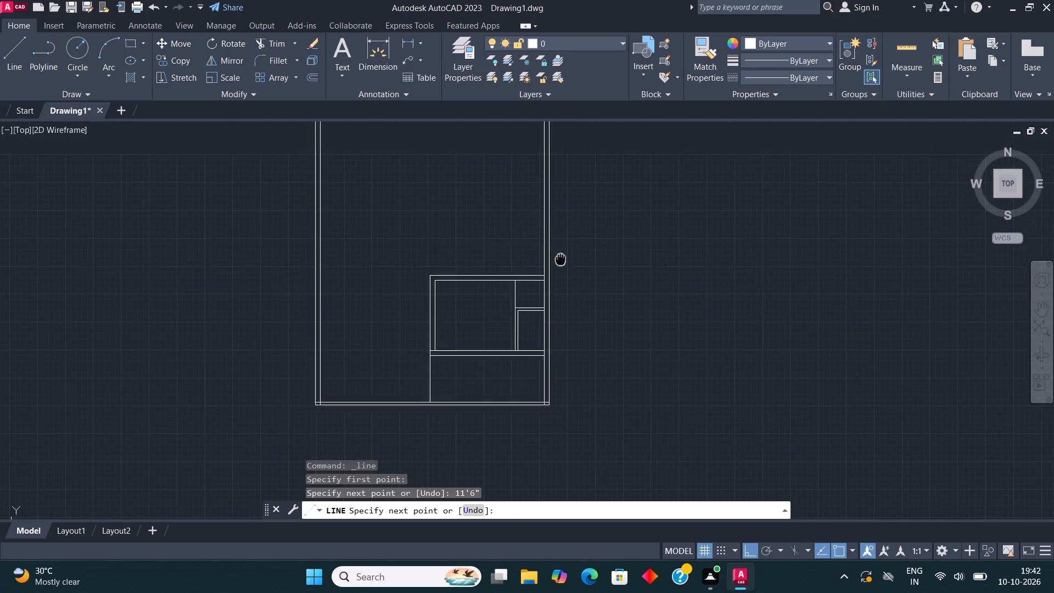
middle_drag(560, 268, 544, 356)
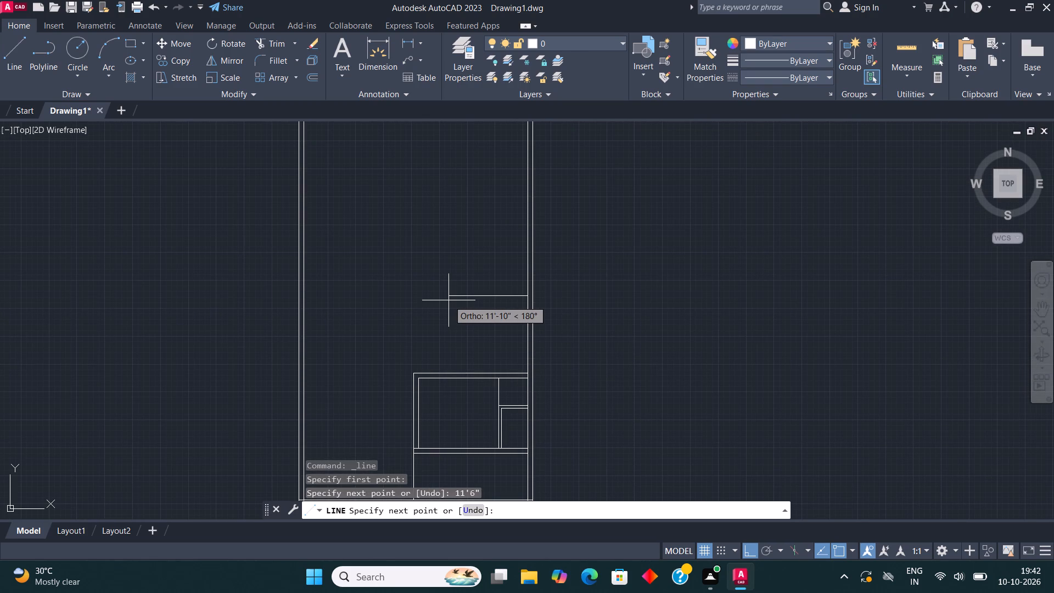
text(16')
key(Return)
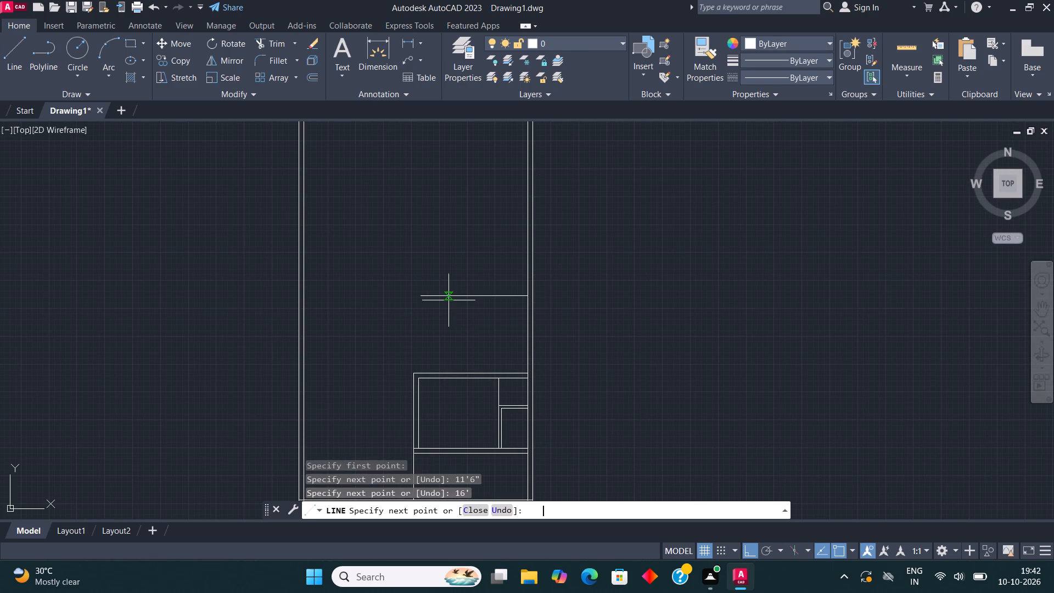
scroll(423, 367, up, 2)
click(408, 381)
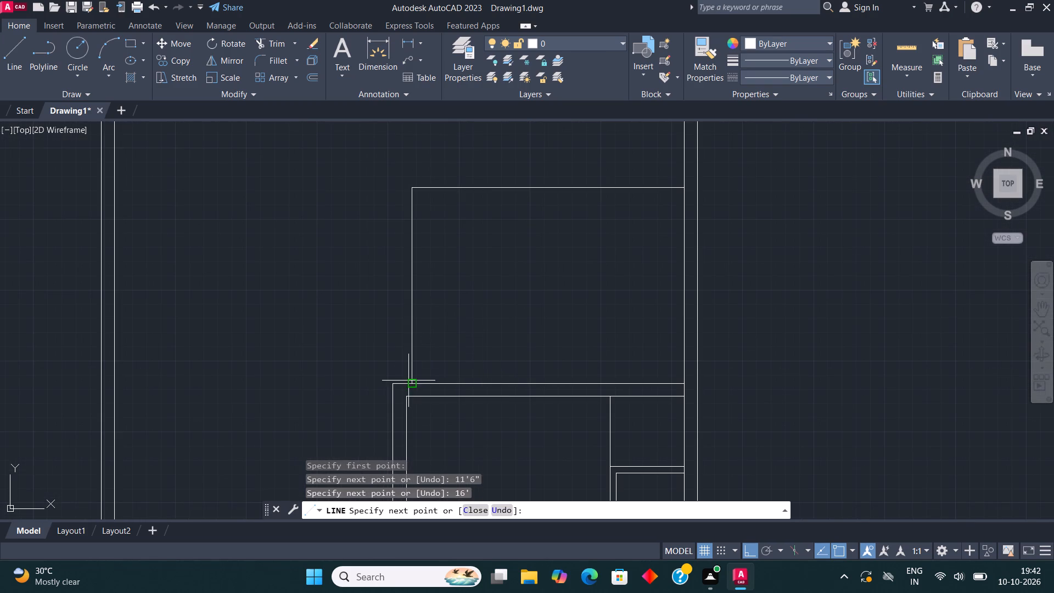
key(Escape)
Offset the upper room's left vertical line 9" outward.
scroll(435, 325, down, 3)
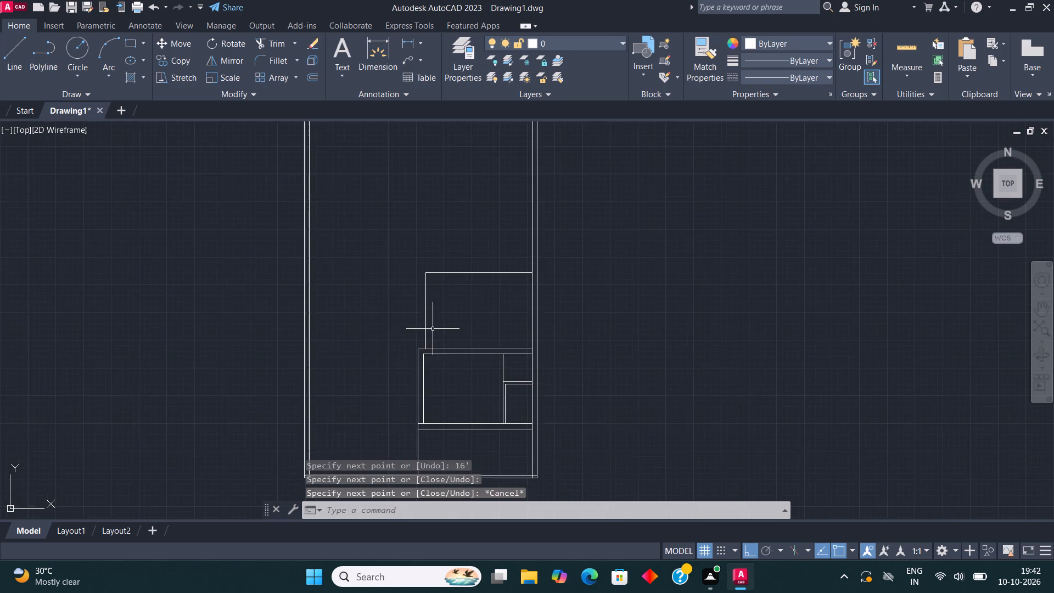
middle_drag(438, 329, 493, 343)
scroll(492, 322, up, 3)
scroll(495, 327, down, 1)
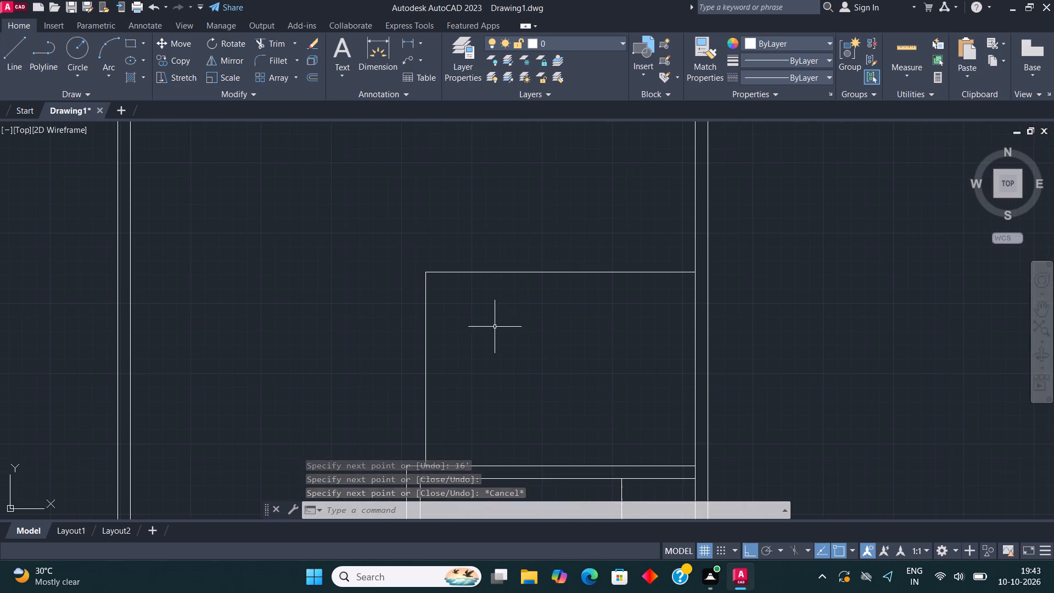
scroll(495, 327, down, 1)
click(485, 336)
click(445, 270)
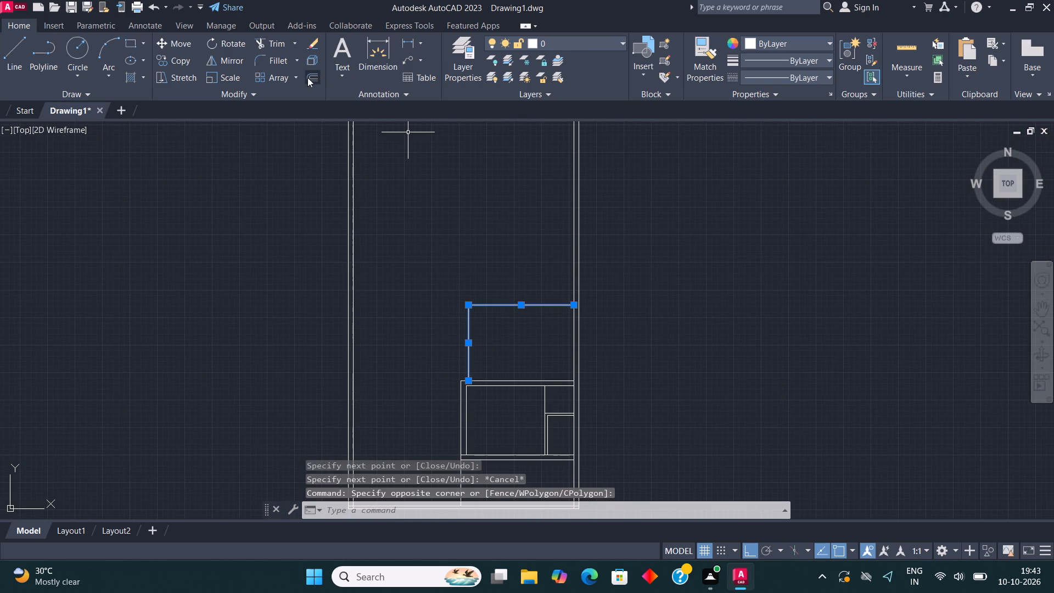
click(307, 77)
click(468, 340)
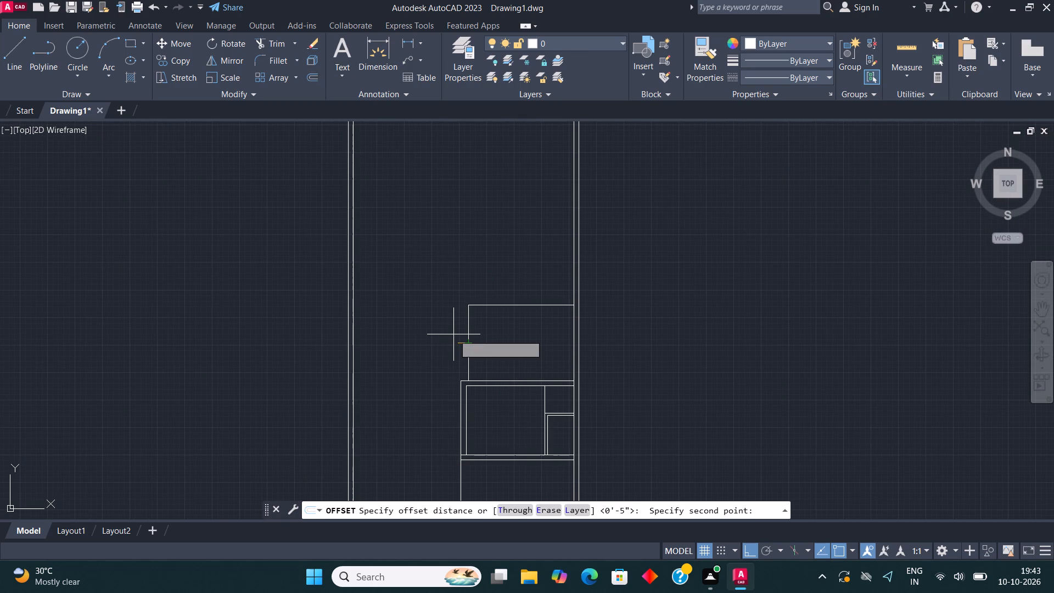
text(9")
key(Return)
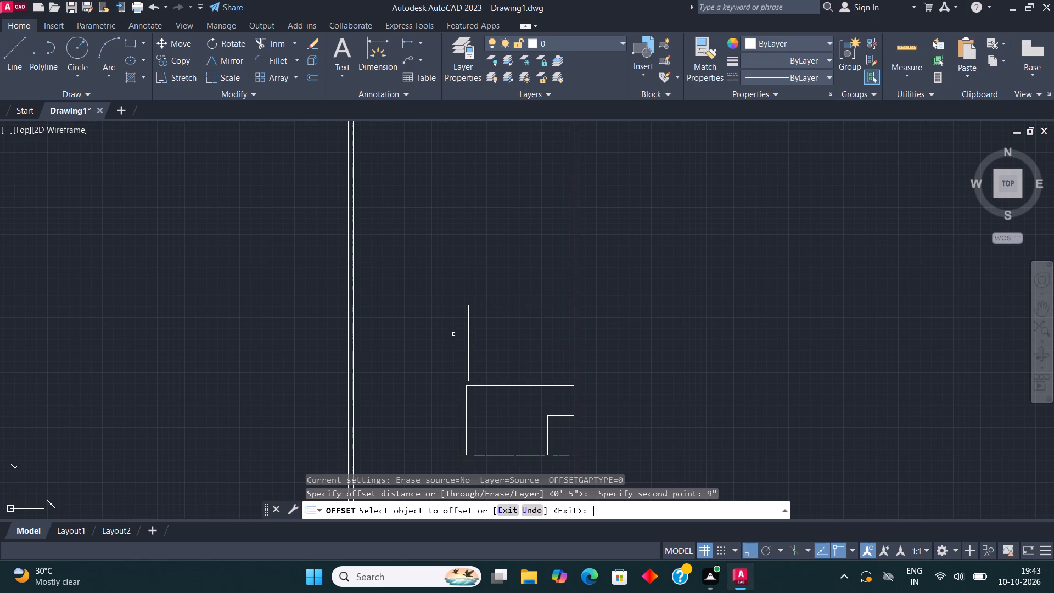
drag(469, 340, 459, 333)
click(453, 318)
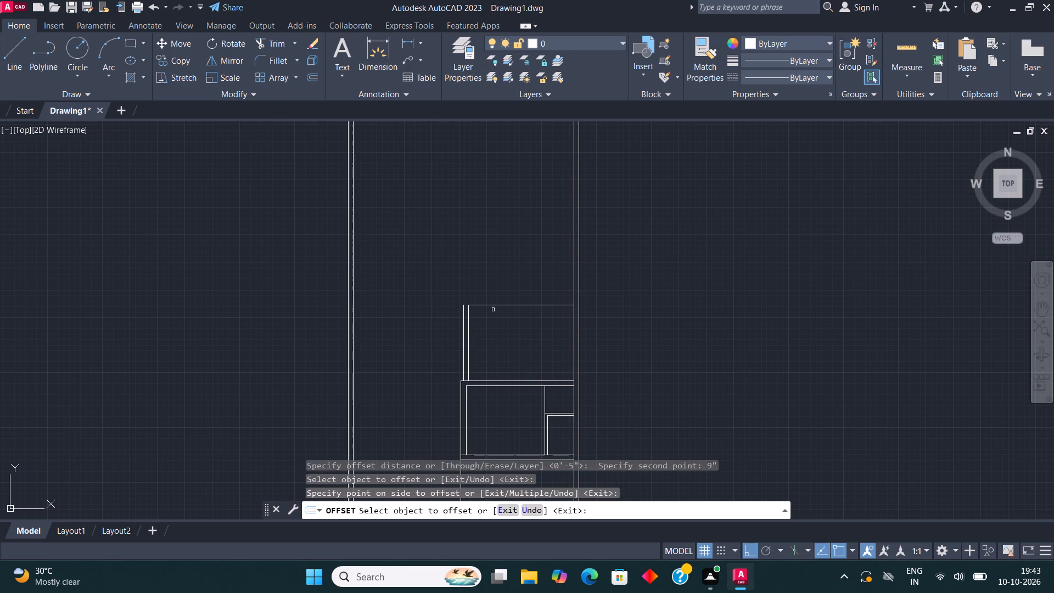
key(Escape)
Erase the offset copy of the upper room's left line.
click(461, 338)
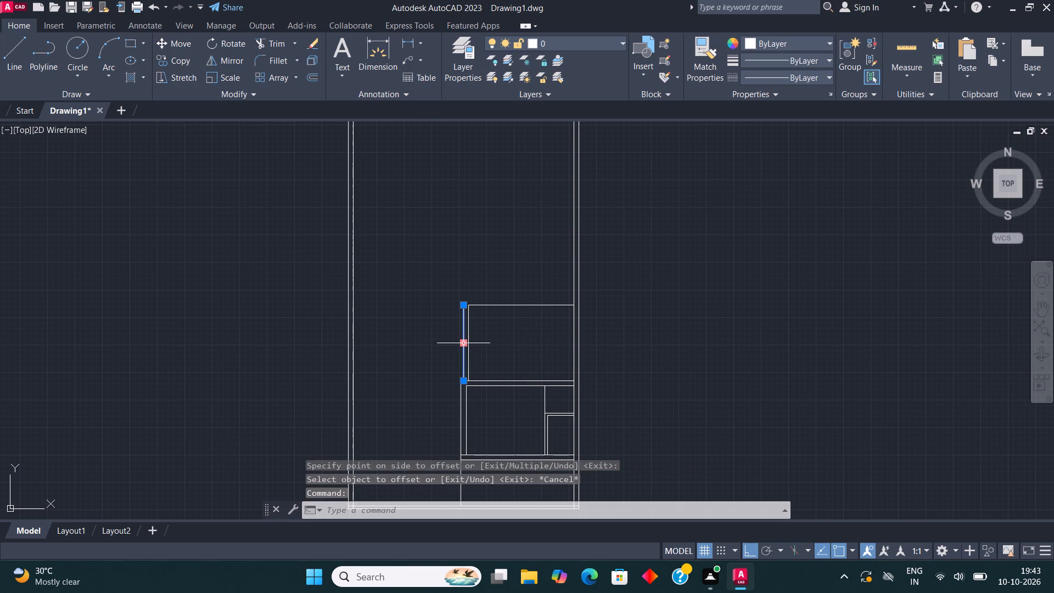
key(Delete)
Move the upper room's left vertical line left, about in line with the inner left wall line of the room below.
middle_drag(483, 317, 506, 294)
scroll(495, 372, up, 2)
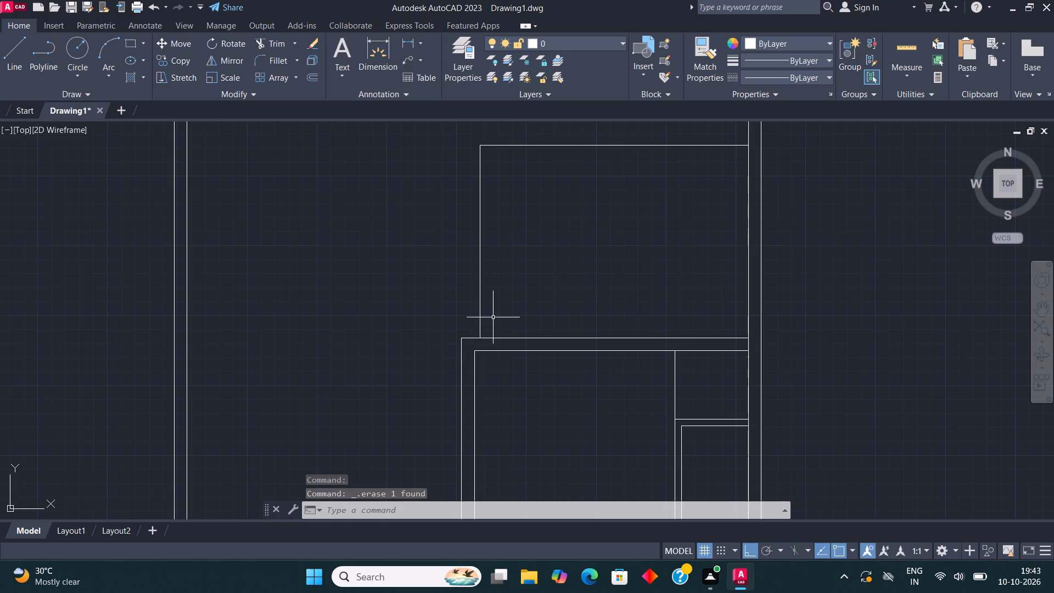
scroll(493, 317, down, 1)
middle_drag(524, 345, 526, 360)
scroll(495, 314, up, 1)
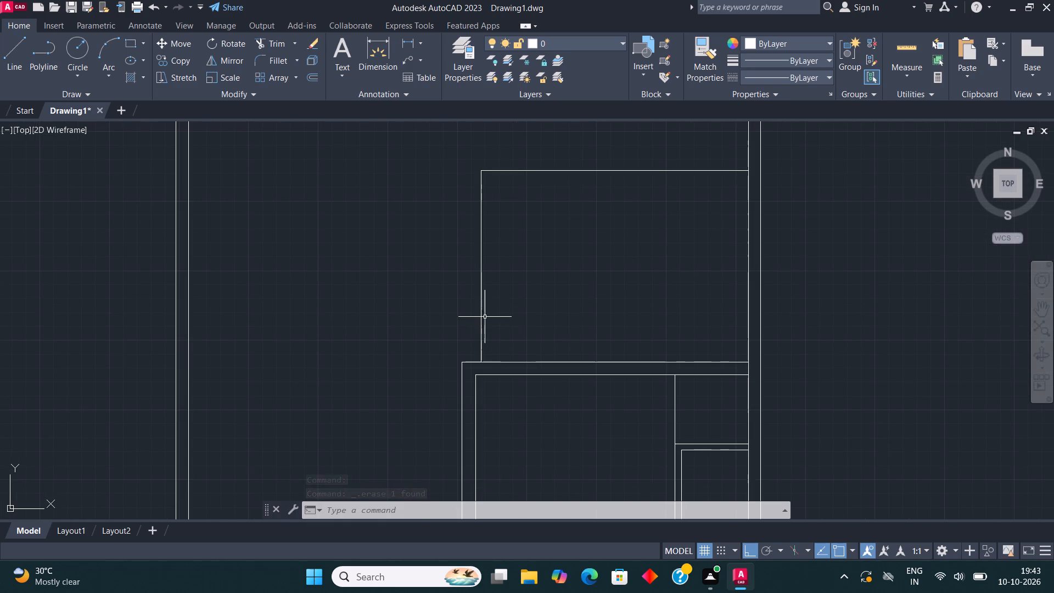
click(479, 313)
click(176, 48)
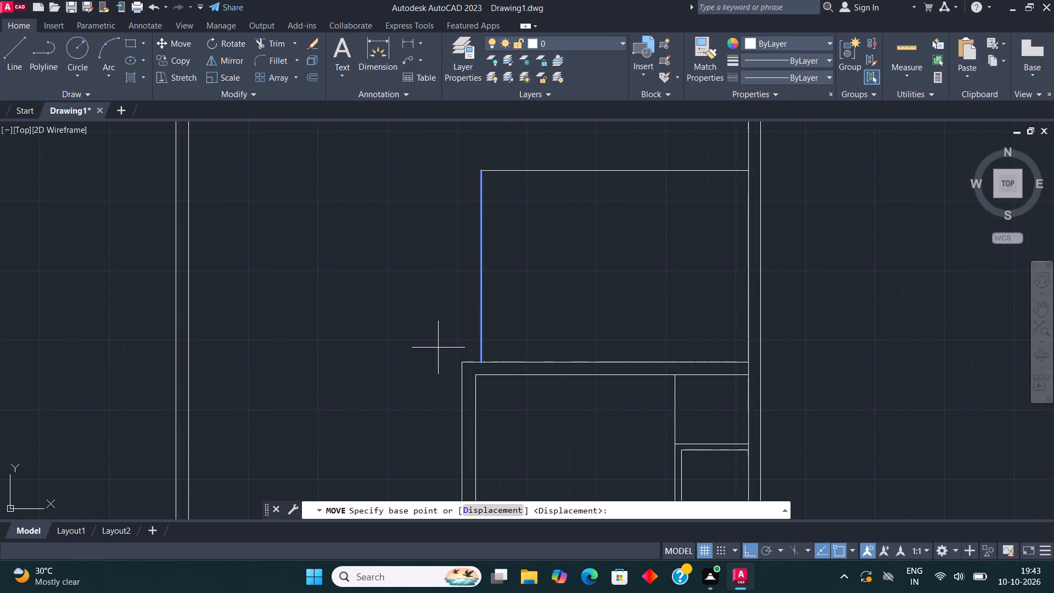
scroll(496, 367, up, 3)
click(422, 350)
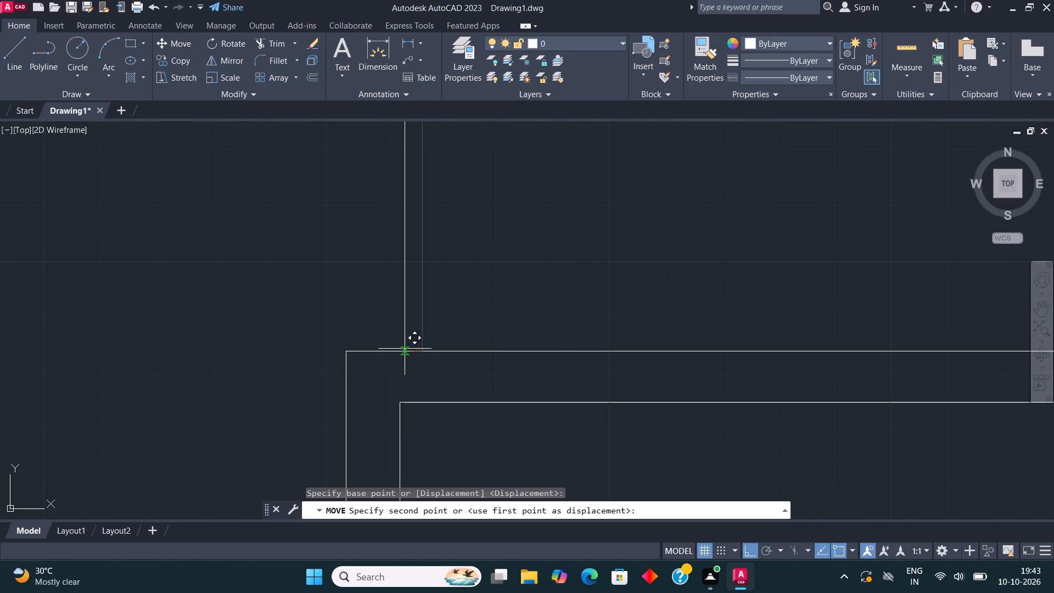
click(402, 349)
scroll(468, 388, down, 3)
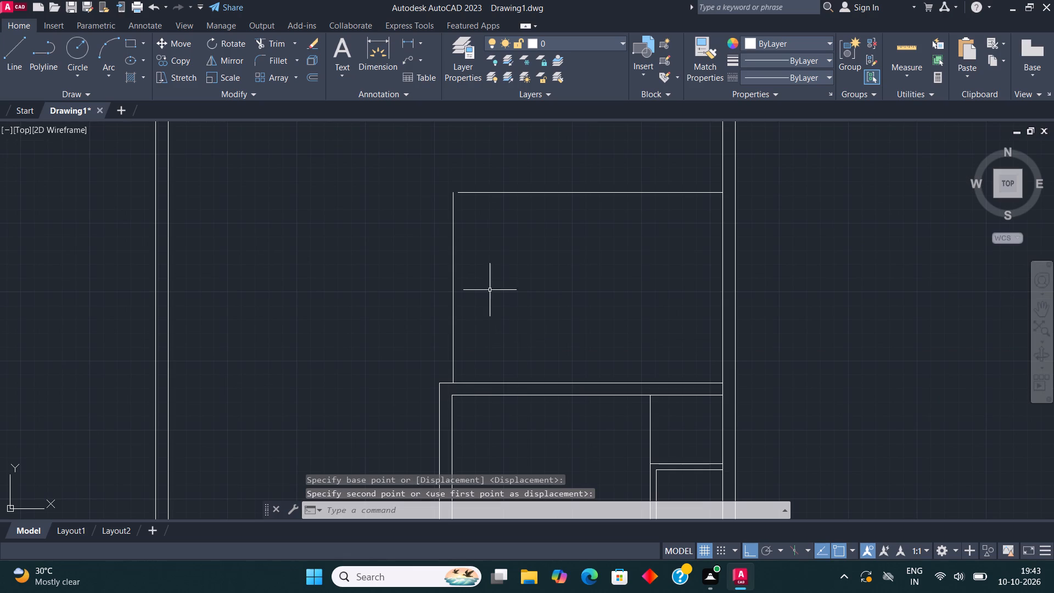
Fillet the moved left line with the upper room's top line to close the corner.
click(269, 62)
click(452, 202)
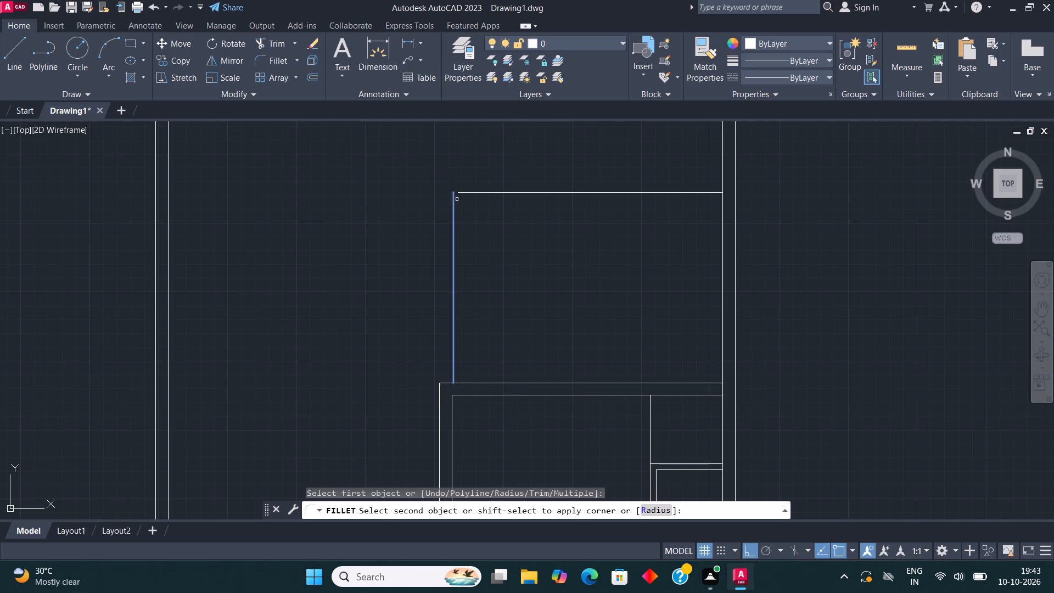
click(462, 193)
Measure the upper room's width along its bottom edge with a temporary dimension.
middle_drag(427, 250, 397, 266)
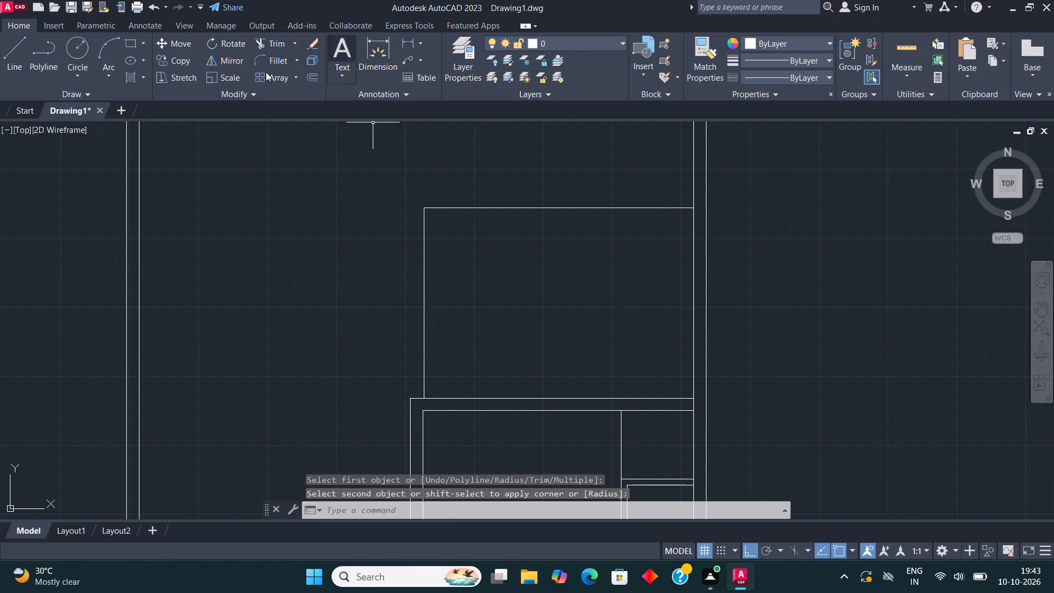
click(382, 57)
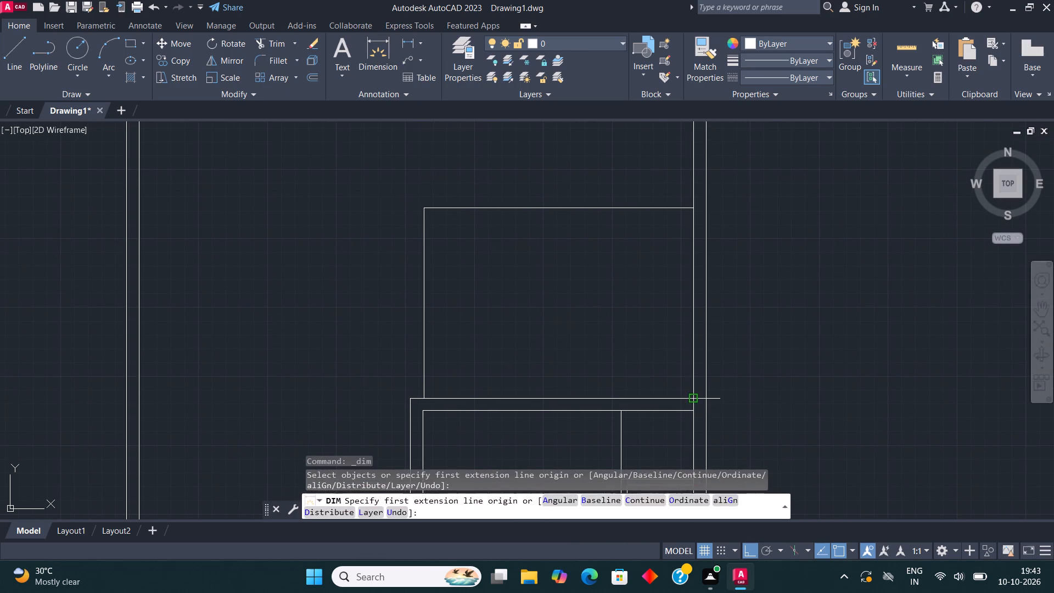
click(693, 401)
click(421, 398)
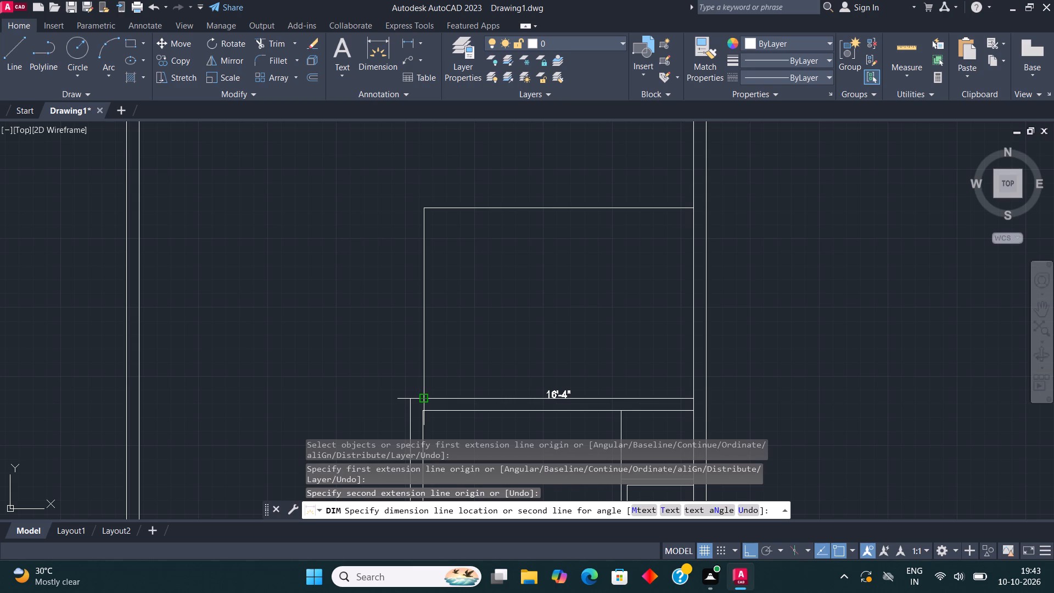
key(Escape)
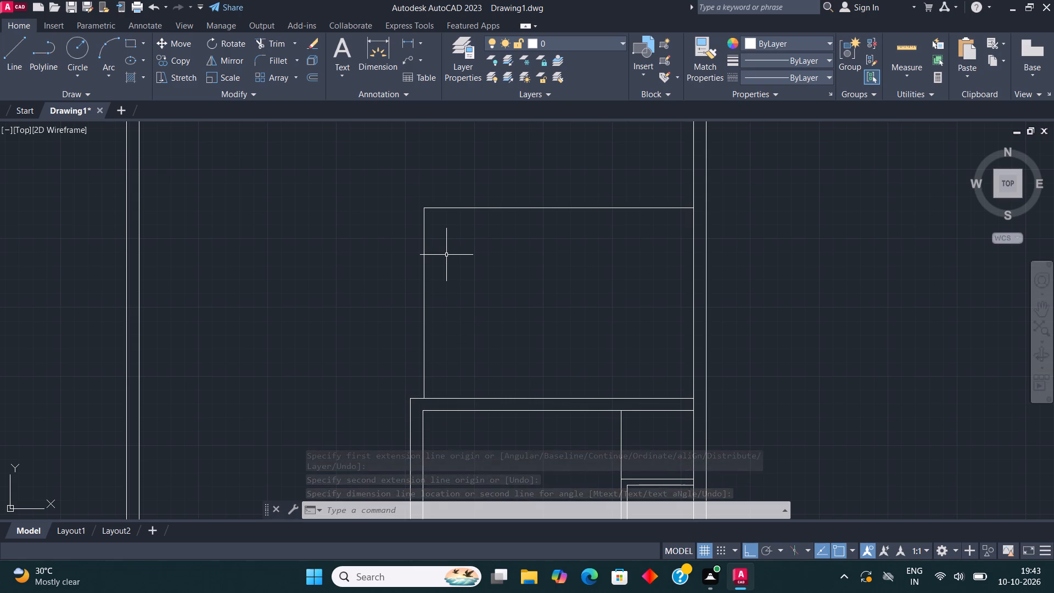
Erase the upper room's left vertical line and top horizontal line.
scroll(446, 255, down, 1)
scroll(452, 298, up, 1)
drag(450, 286, 438, 254)
click(366, 182)
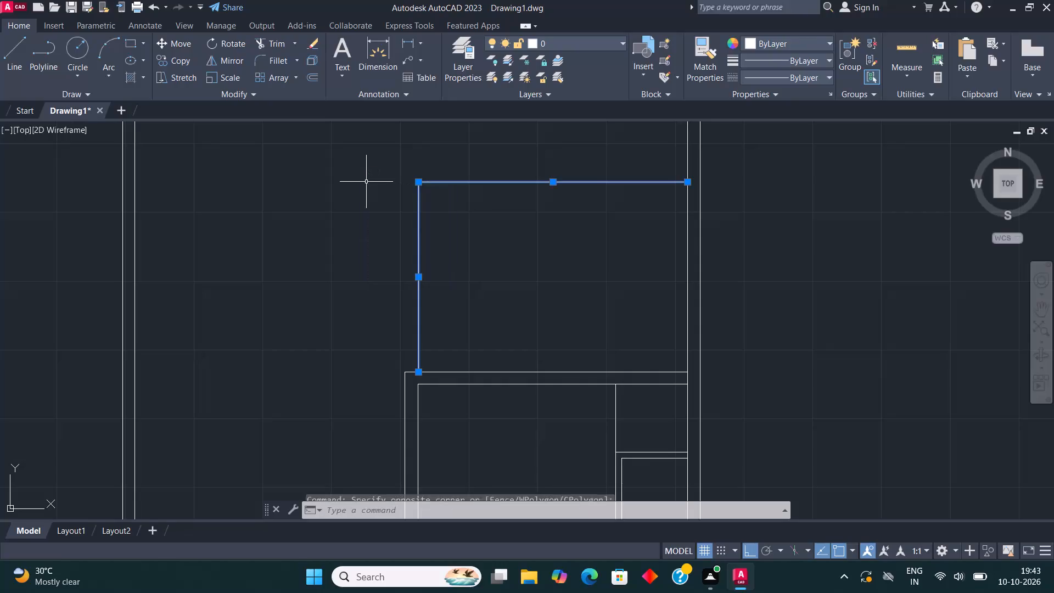
key(Delete)
Draw the upper room's outline from the lower room's inner top-left corner: across the wall, 11'6" up, 16' right, and on to the right wall.
click(17, 53)
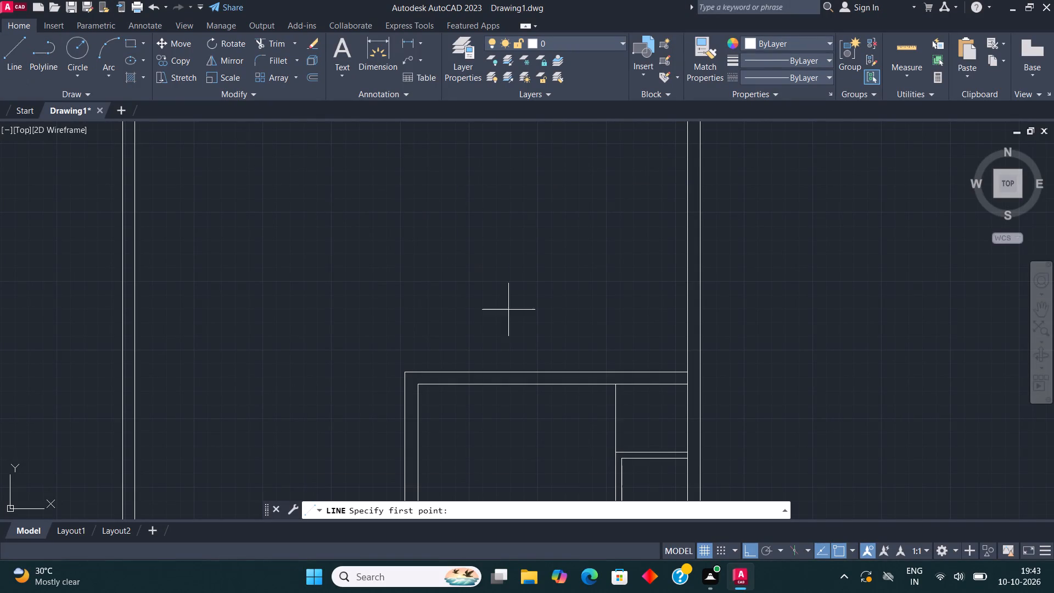
click(416, 385)
click(416, 369)
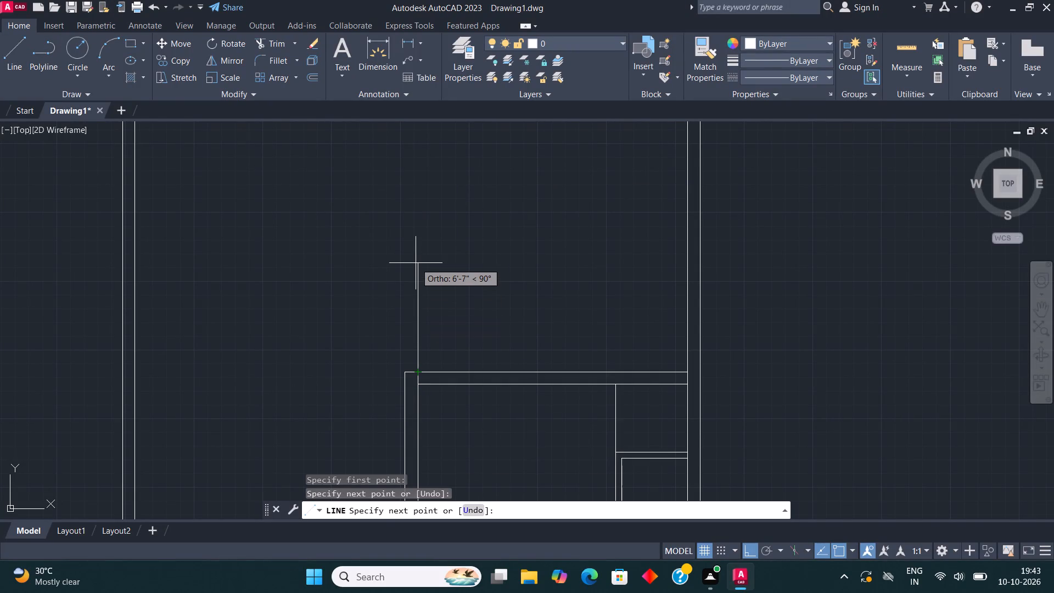
text(11'6")
key(Return)
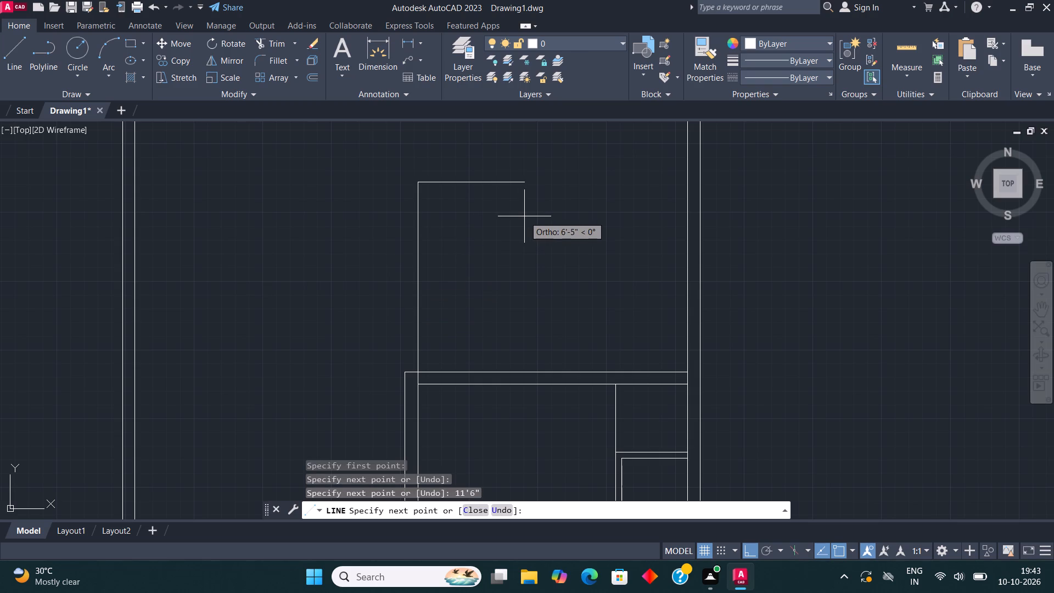
text(16')
key(Return)
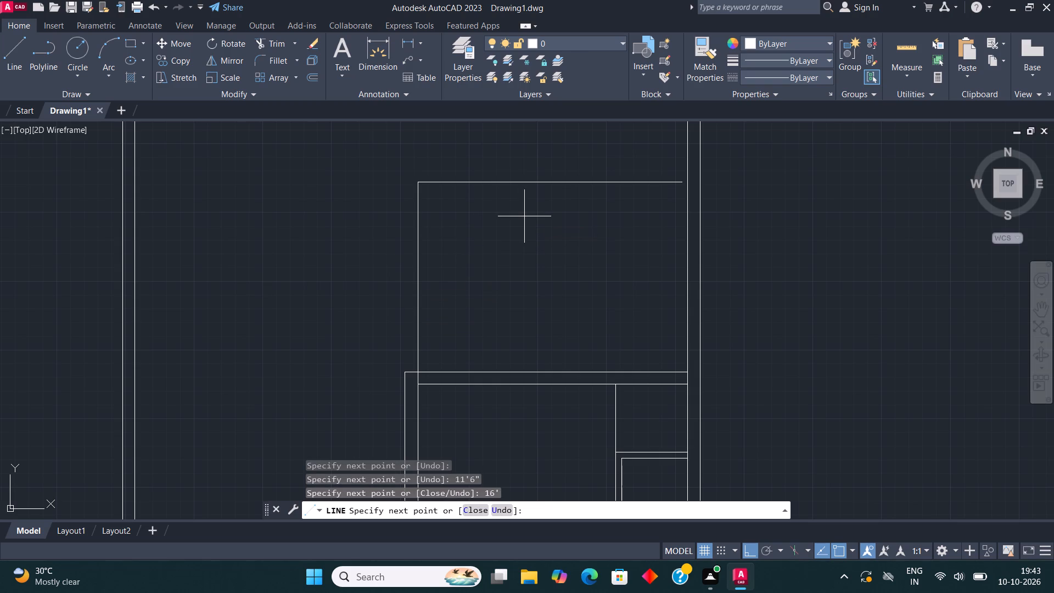
scroll(672, 168, up, 3)
click(720, 221)
scroll(585, 204, down, 2)
key(Escape)
Stretch the right end of the upper room's 16' top line to the inner face of the right outer wall.
scroll(527, 240, down, 3)
middle_drag(534, 246, 562, 271)
scroll(485, 281, up, 1)
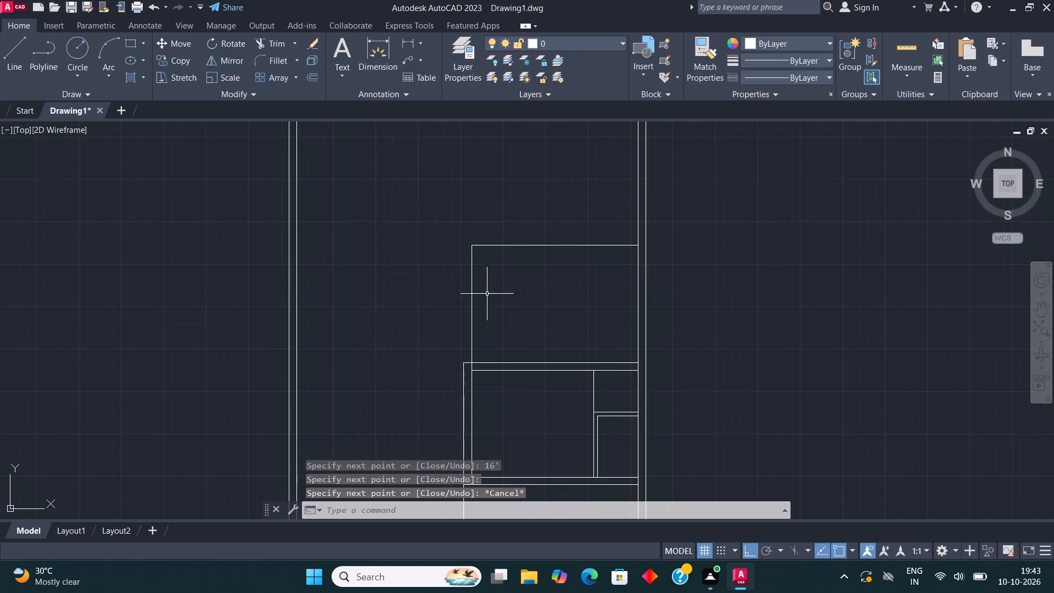
drag(495, 317, 494, 300)
click(451, 233)
scroll(651, 246, up, 4)
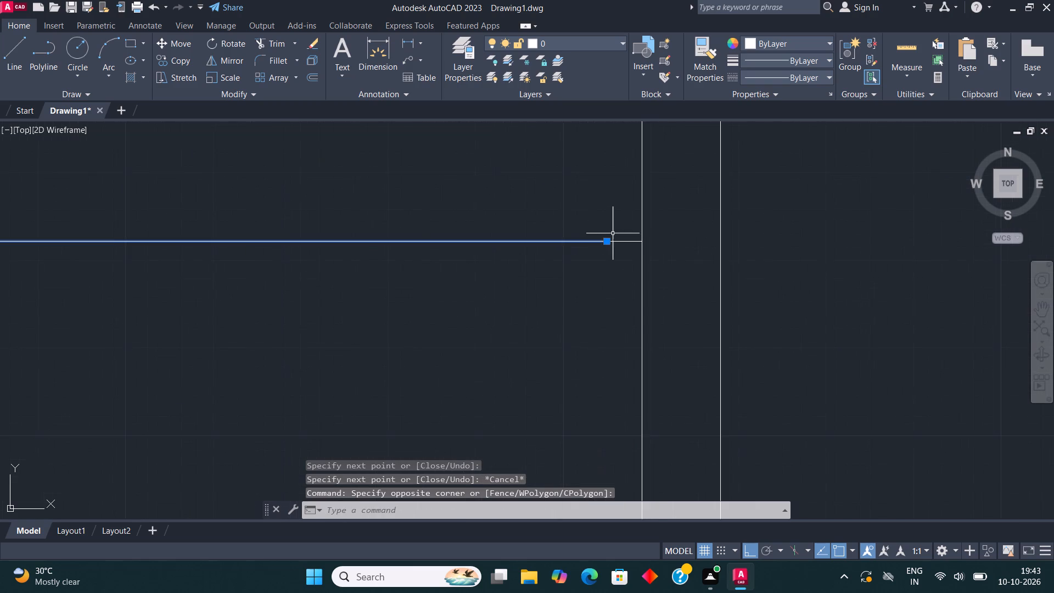
scroll(613, 233, up, 2)
click(602, 246)
click(659, 246)
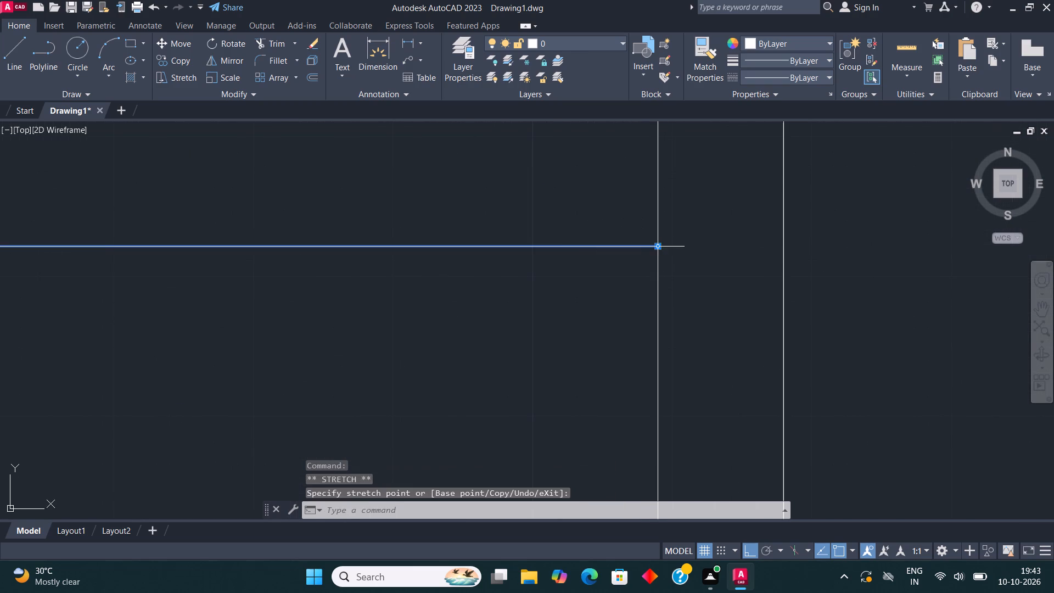
scroll(660, 235, down, 4)
key(Escape)
Offset the upper room's left and top lines outward by 9" to form its walls.
scroll(657, 258, down, 2)
click(532, 303)
click(490, 236)
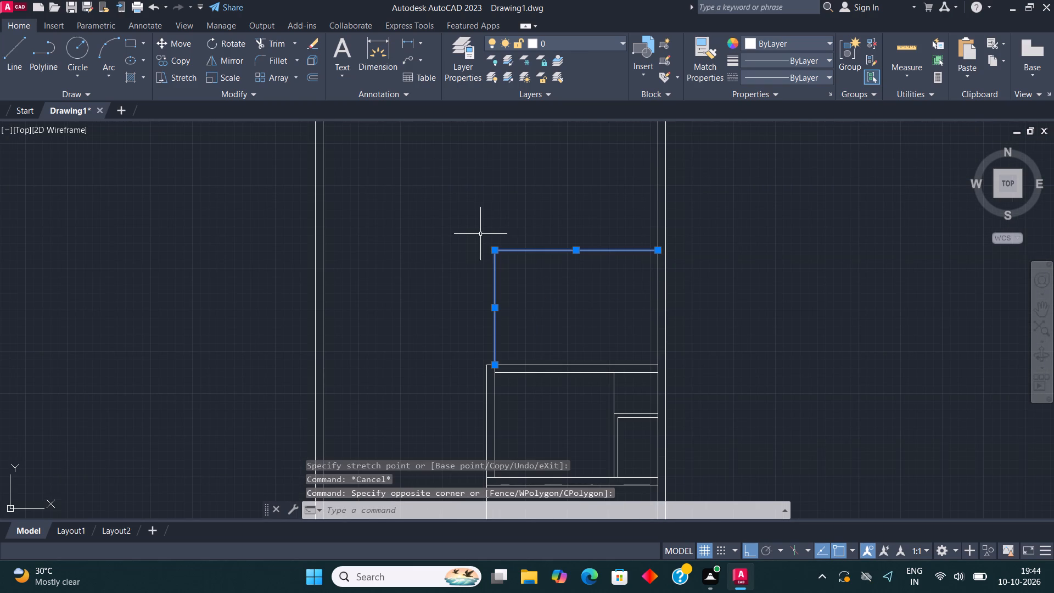
click(313, 82)
click(499, 309)
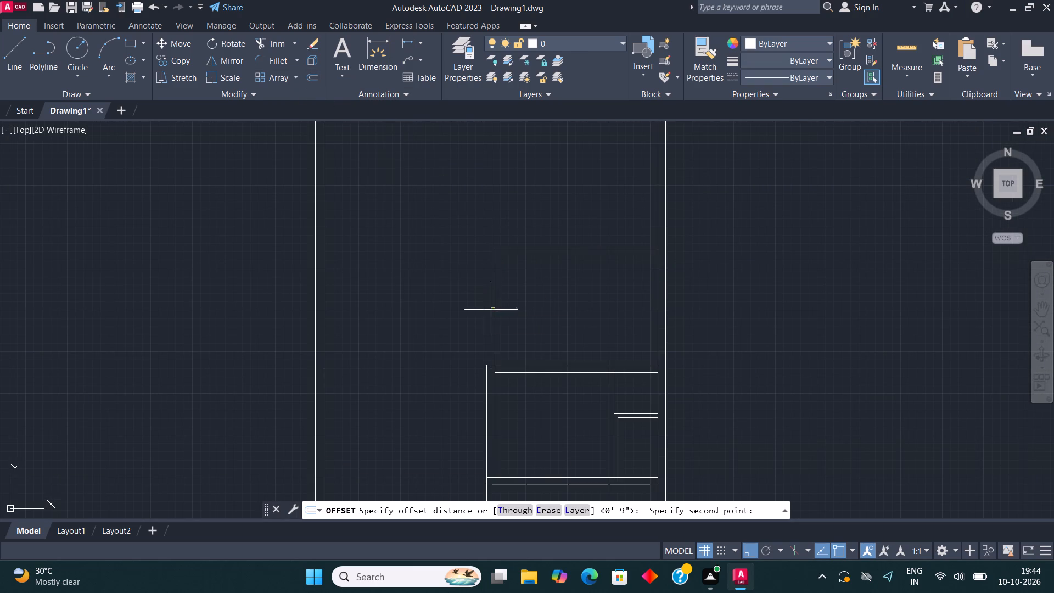
text(9")
key(Return)
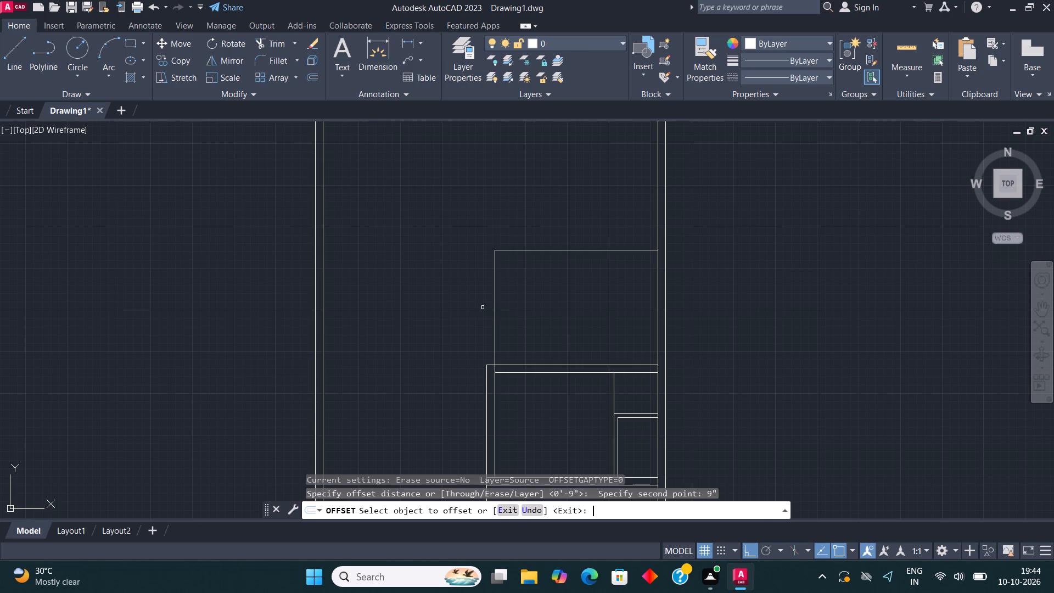
click(494, 320)
click(475, 300)
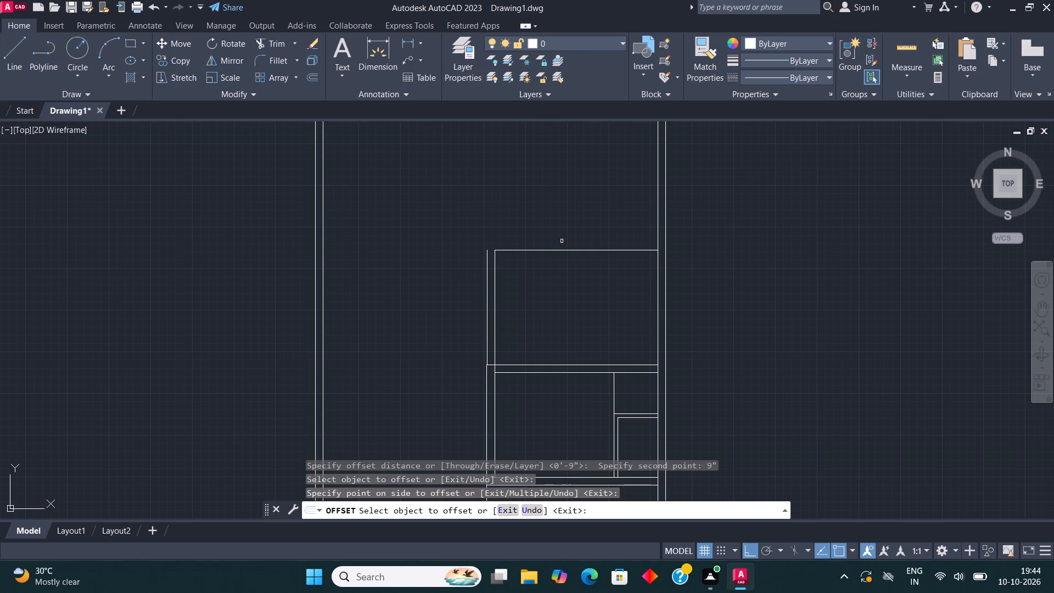
click(568, 248)
click(567, 218)
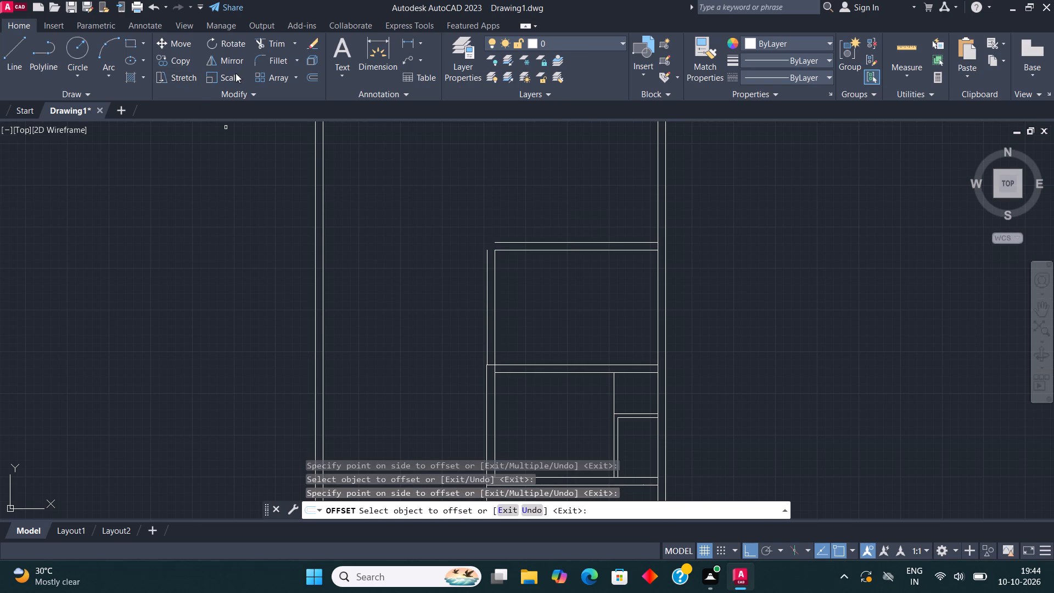
Fillet the two outer offset lines of the upper room to close its top-left wall corner.
click(271, 64)
click(487, 306)
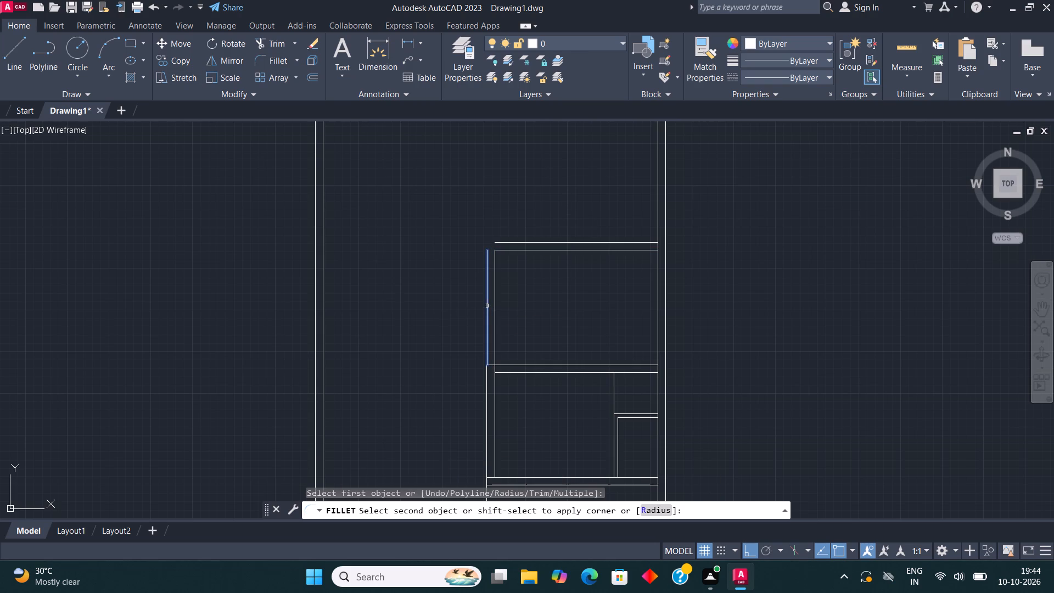
click(520, 240)
click(520, 243)
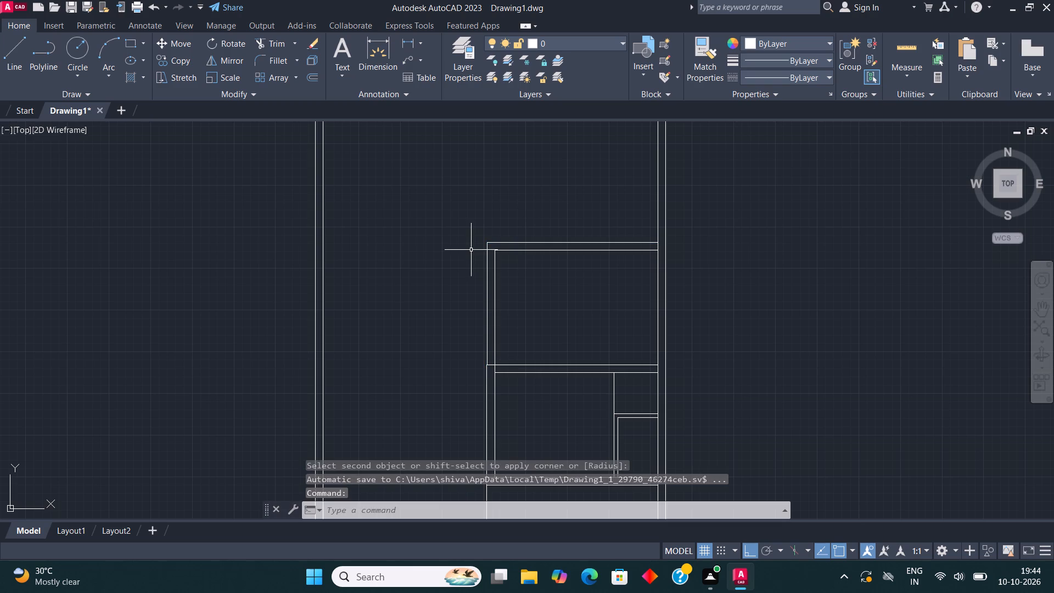
Draw a line from the plan's inner bottom-left corner 15'9" up, then 17'1.5" right towards the middle wall.
scroll(471, 223, down, 2)
middle_drag(497, 248, 526, 294)
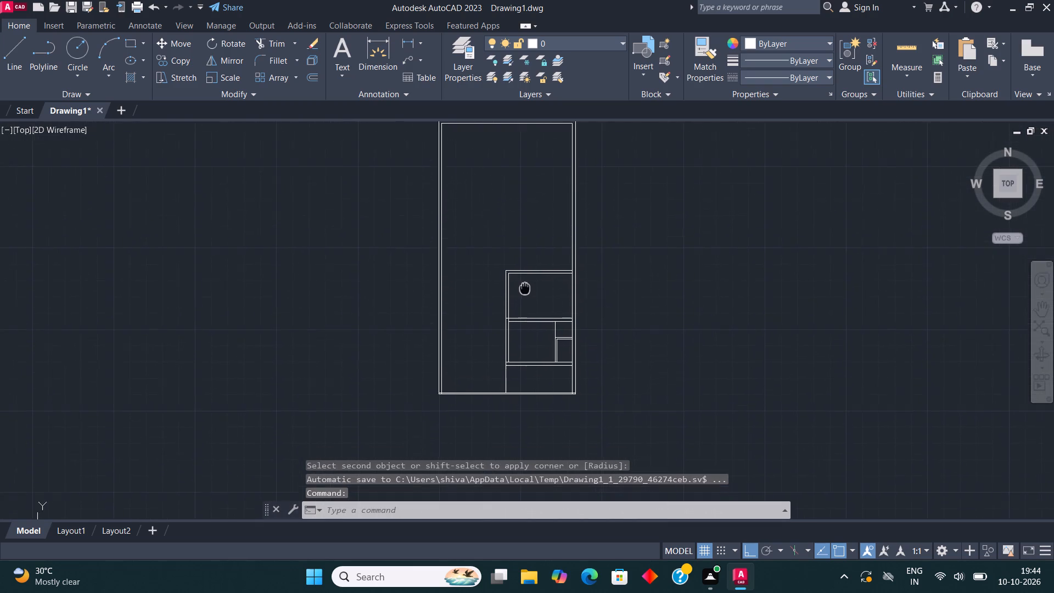
middle_drag(526, 294, 520, 326)
scroll(514, 338, down, 1)
middle_drag(530, 343, 567, 299)
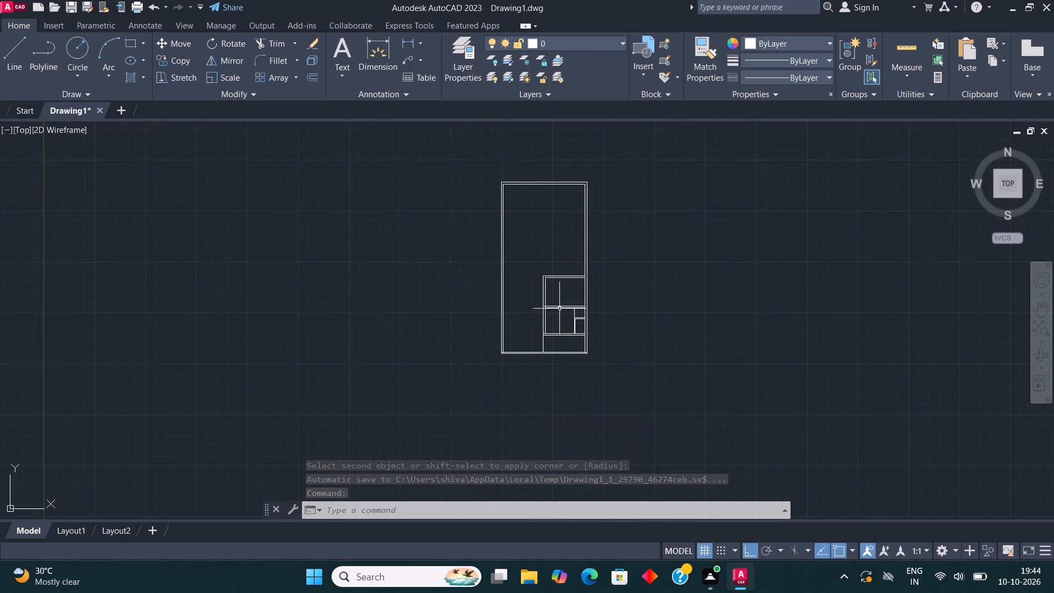
scroll(525, 368, up, 3)
middle_drag(513, 294, 456, 426)
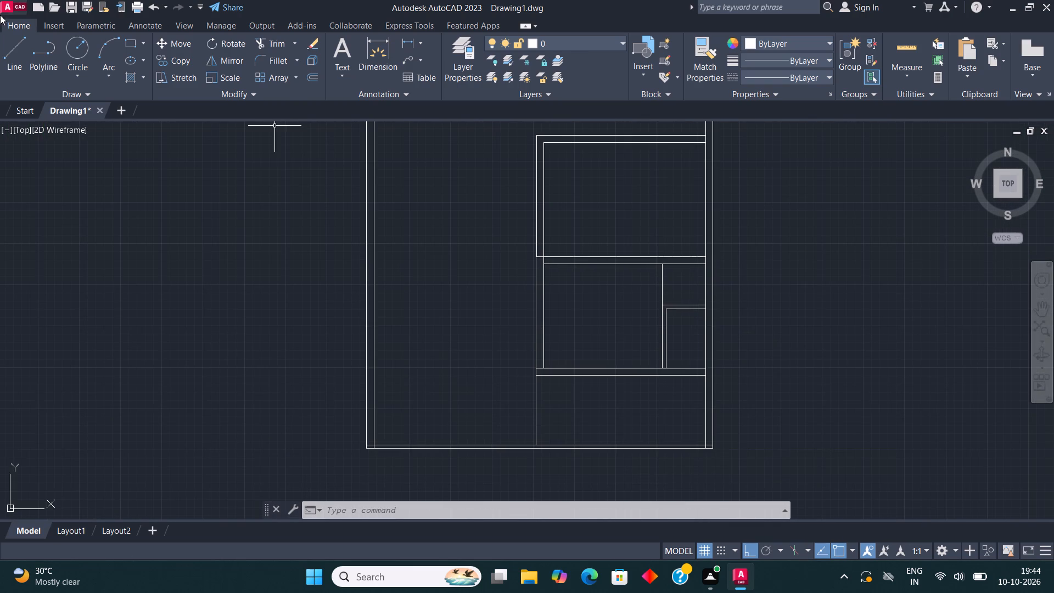
click(12, 50)
scroll(365, 456, up, 3)
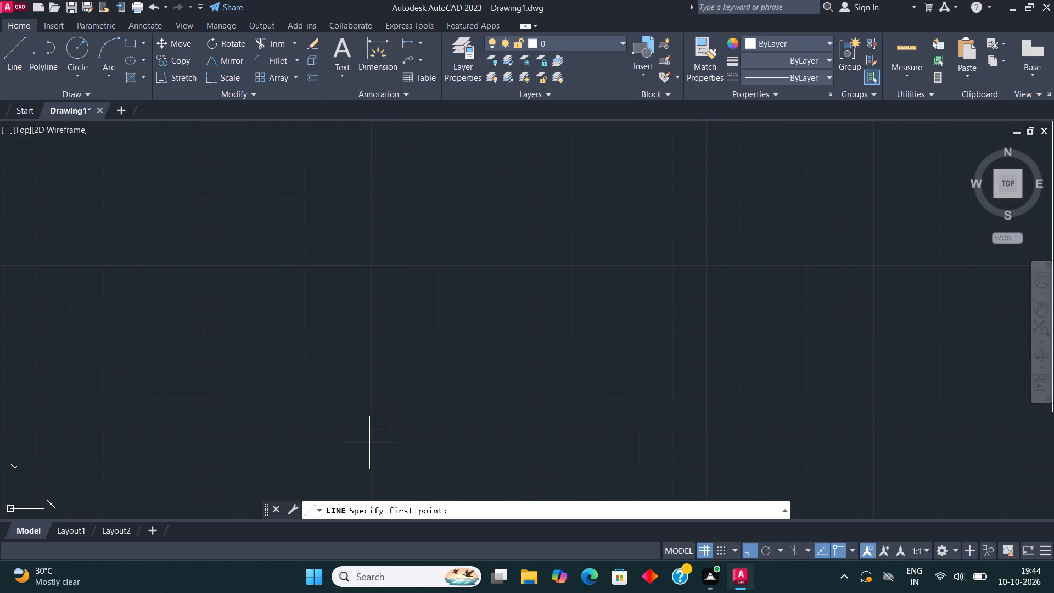
click(396, 416)
scroll(396, 416, down, 3)
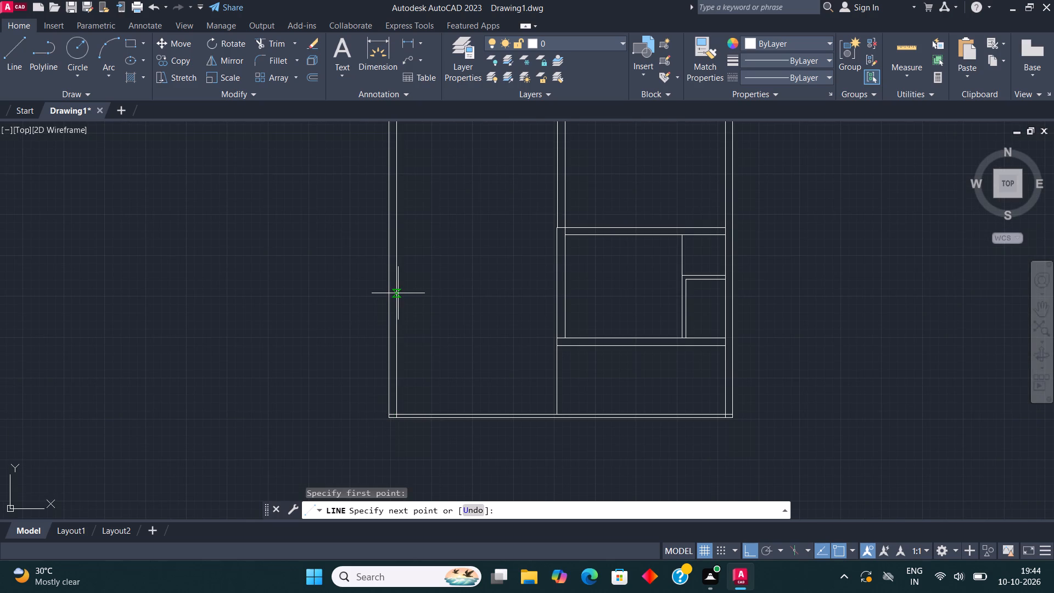
text(15')
text(9")
key(Return)
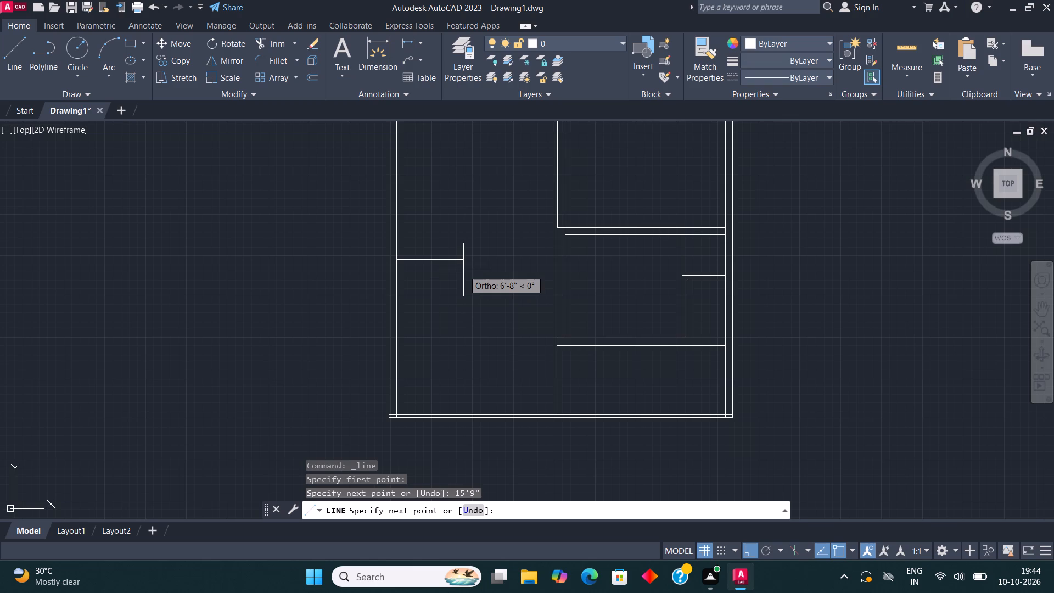
text(17')
text(1.5")
key(Return)
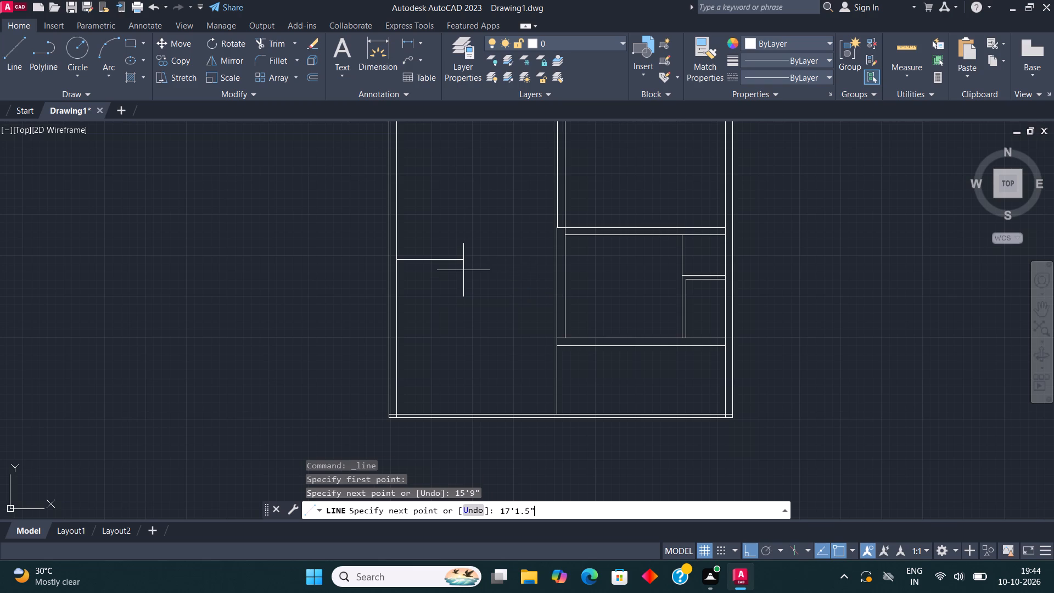
key(Escape)
Trim the new horizontal line's overhang inside the middle wall back to the wall's left face.
scroll(554, 254, up, 4)
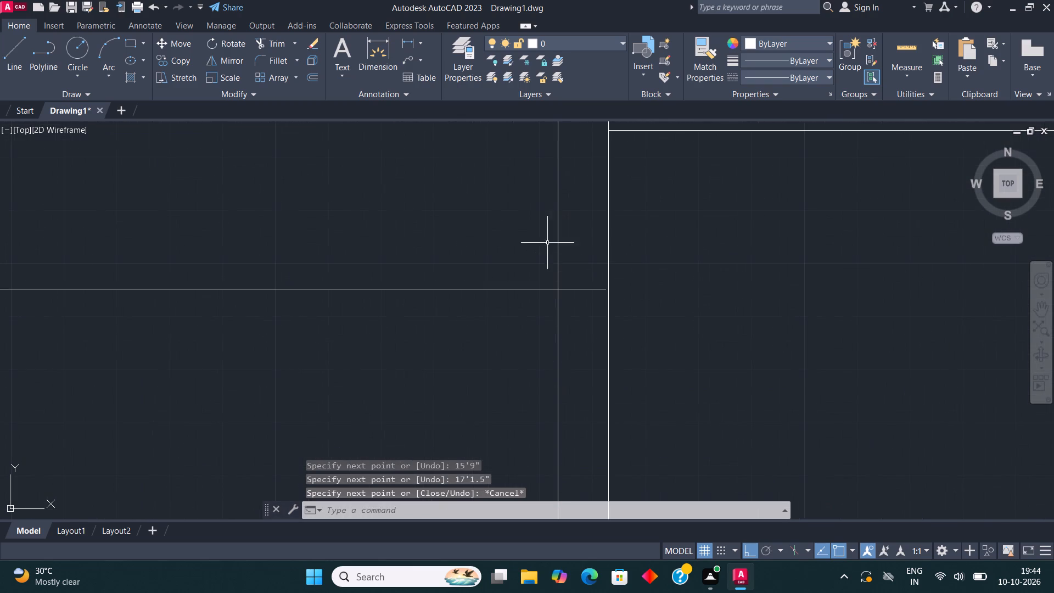
click(279, 37)
drag(574, 273, 574, 281)
click(574, 335)
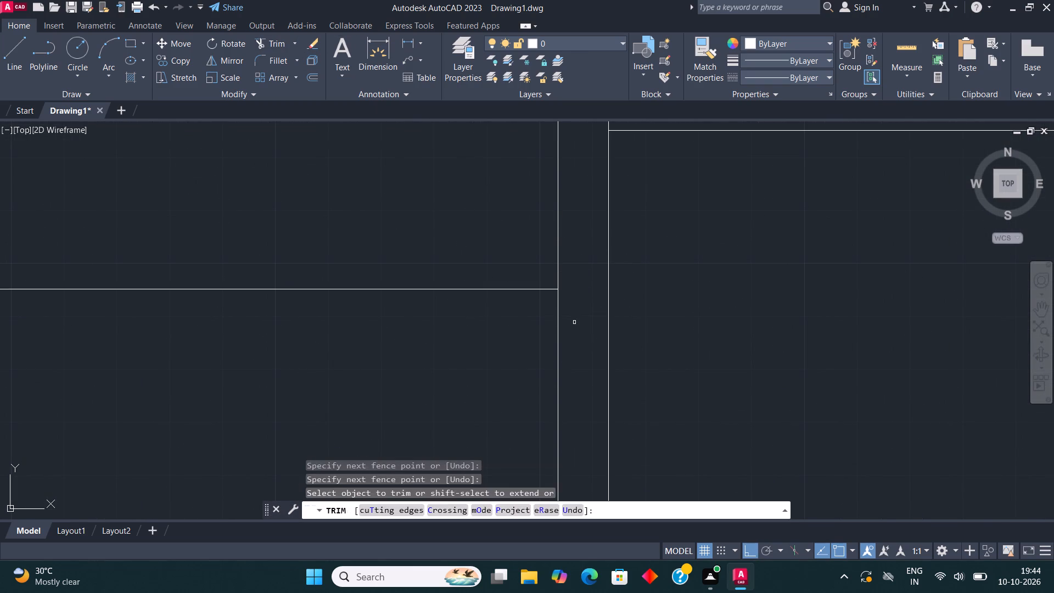
scroll(571, 247, down, 3)
key(Escape)
Copy the left area's horizontal line 9" upward to form a wall.
scroll(526, 276, down, 2)
middle_drag(526, 284, 507, 284)
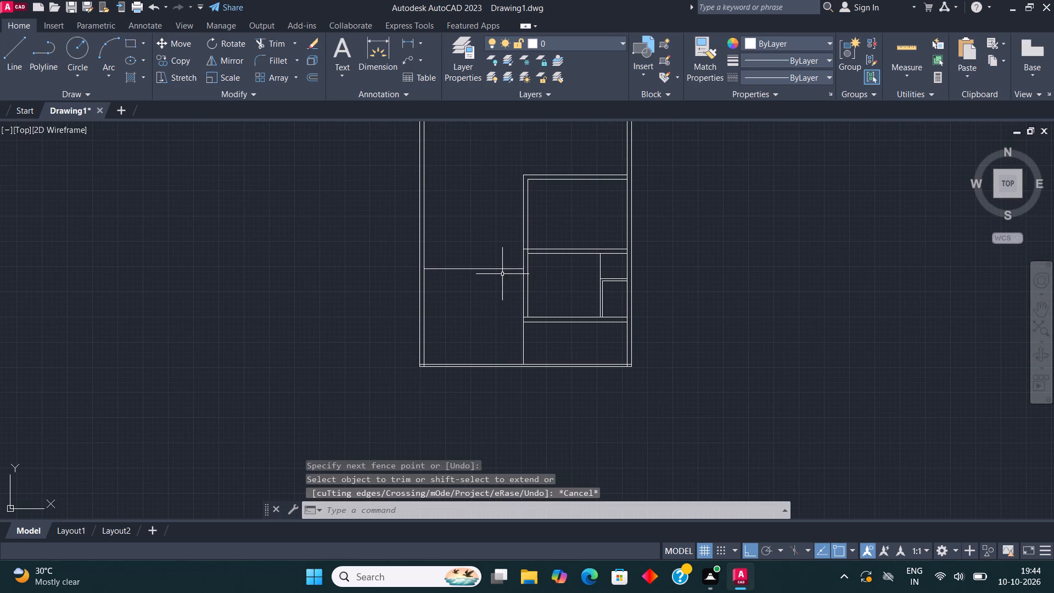
middle_drag(524, 282, 579, 315)
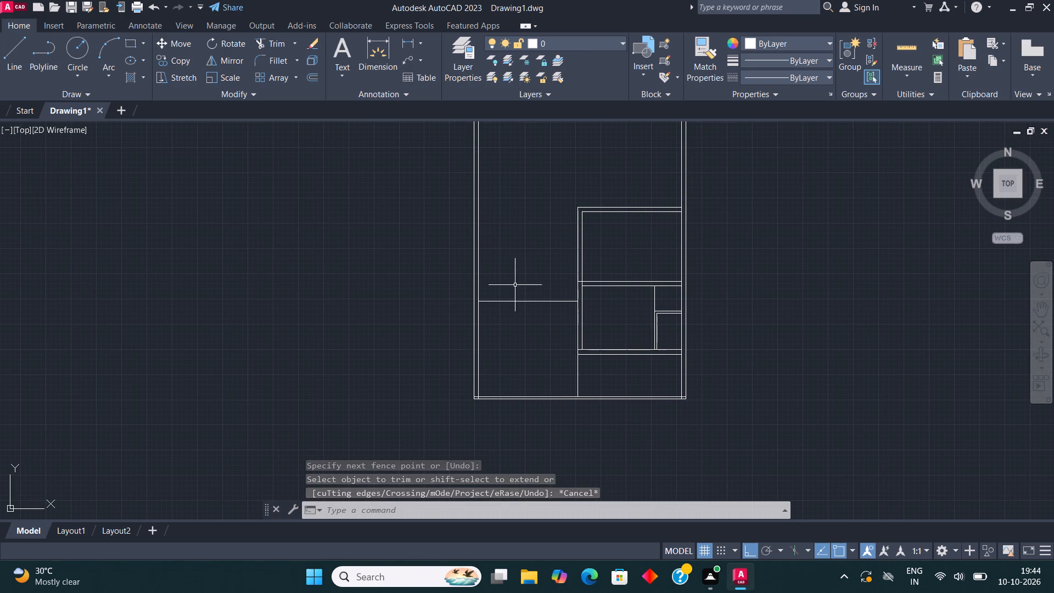
scroll(515, 300, up, 2)
click(520, 293)
click(508, 313)
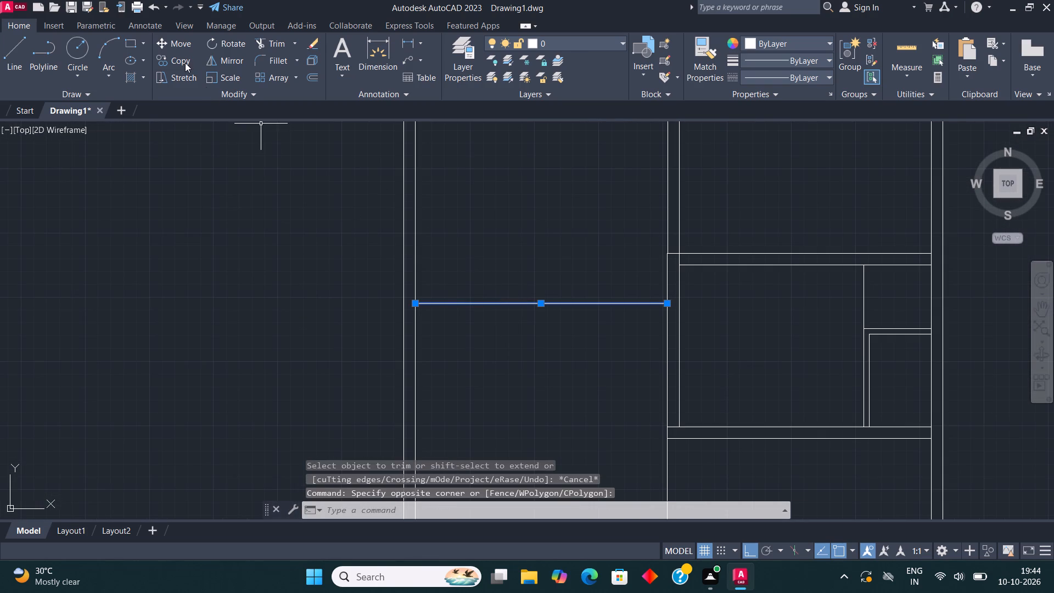
click(184, 63)
click(538, 301)
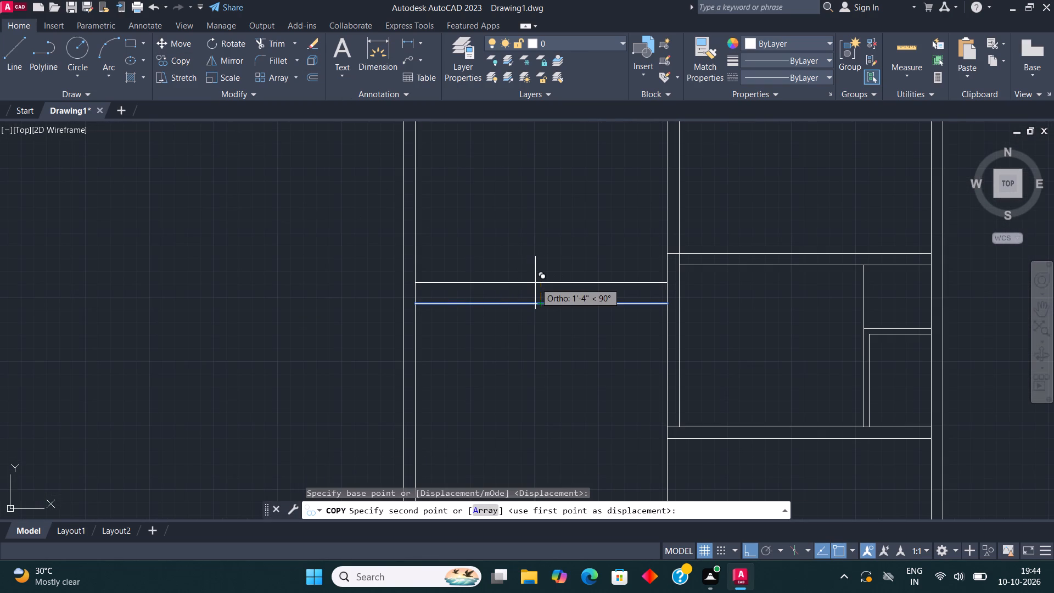
text(9")
key(Return)
key(Escape)
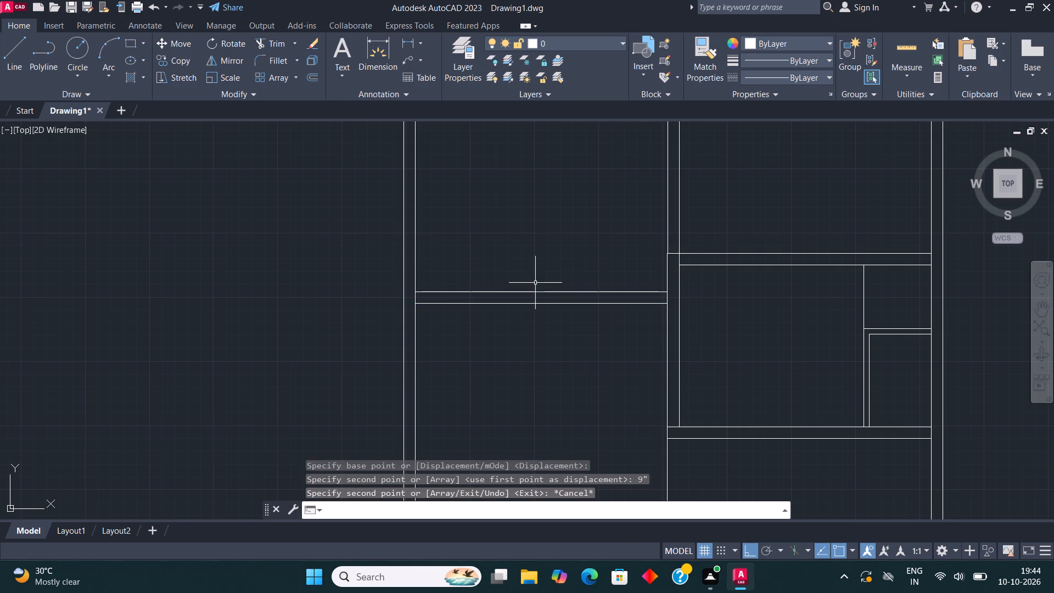
Draw a line 7' up the left outer wall's inner face from the new cross wall's upper line, then horizontally to the middle wall.
scroll(535, 282, down, 3)
middle_drag(533, 290, 442, 361)
click(11, 52)
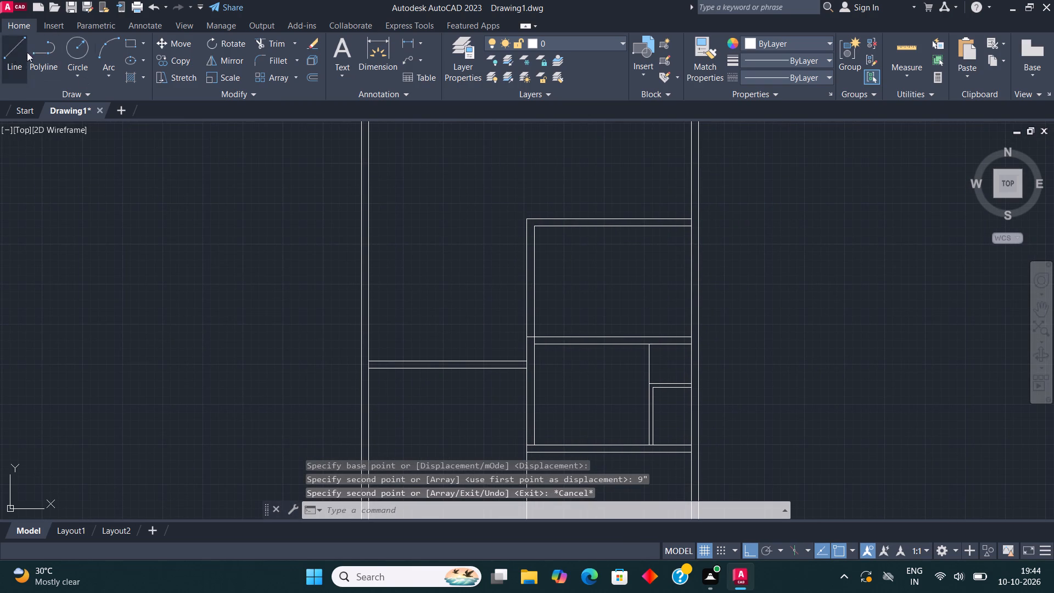
scroll(370, 364, up, 2)
click(361, 357)
text(7')
key(Return)
scroll(361, 263, down, 3)
scroll(474, 248, up, 2)
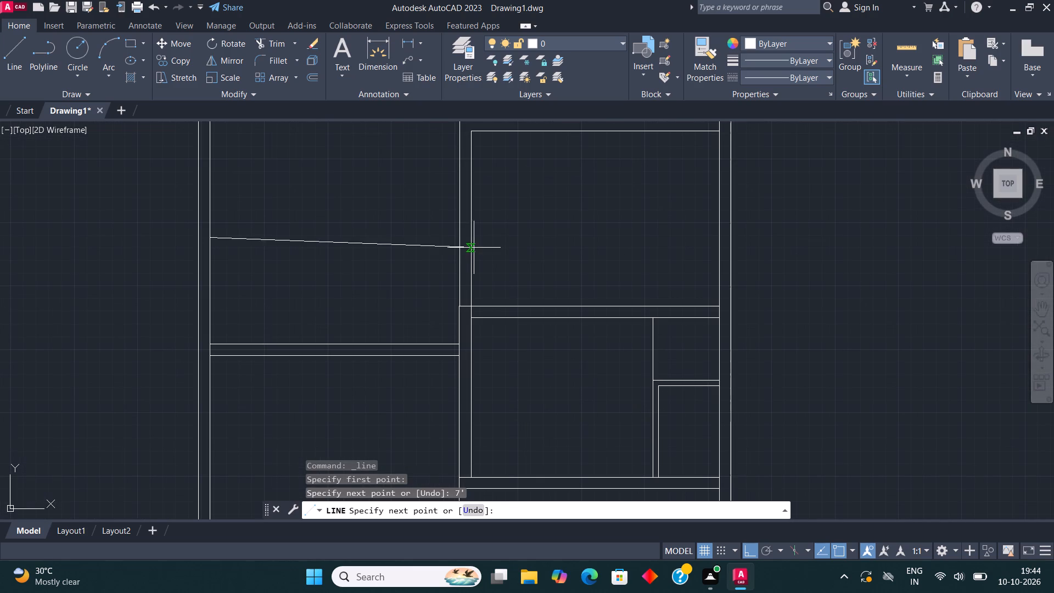
click(461, 238)
key(Escape)
Copy the newly drawn horizontal line in the left area 9" upward to form a second cross wall.
drag(396, 243, 379, 223)
click(374, 217)
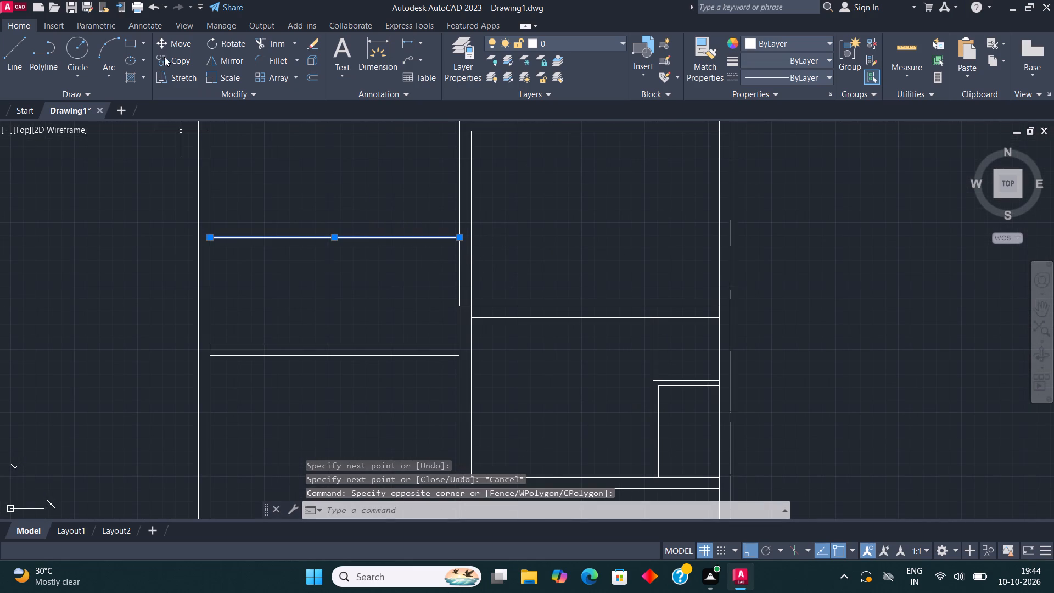
click(170, 59)
click(331, 233)
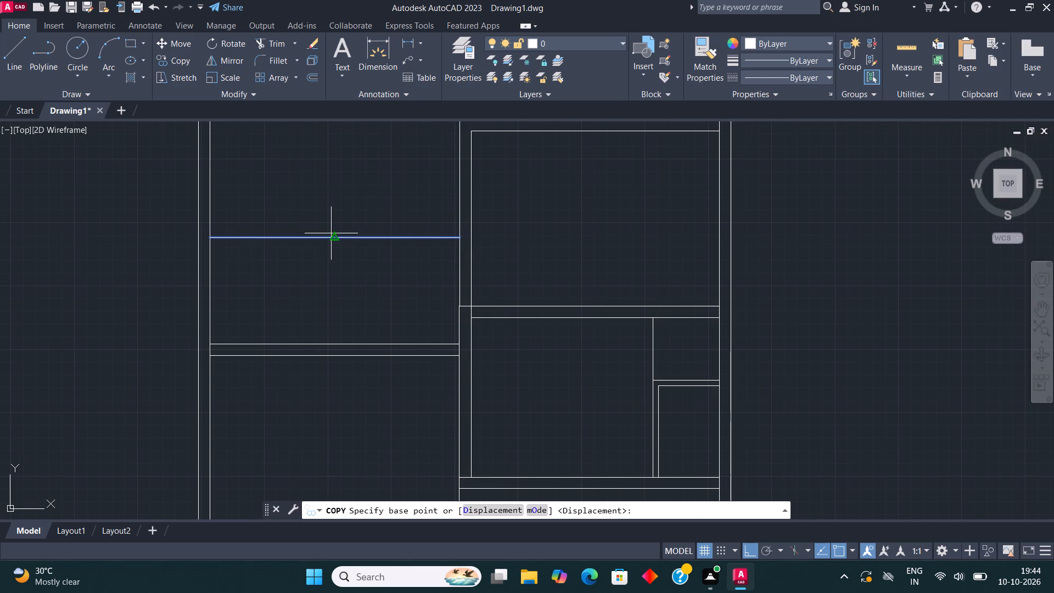
text(9")
key(Return)
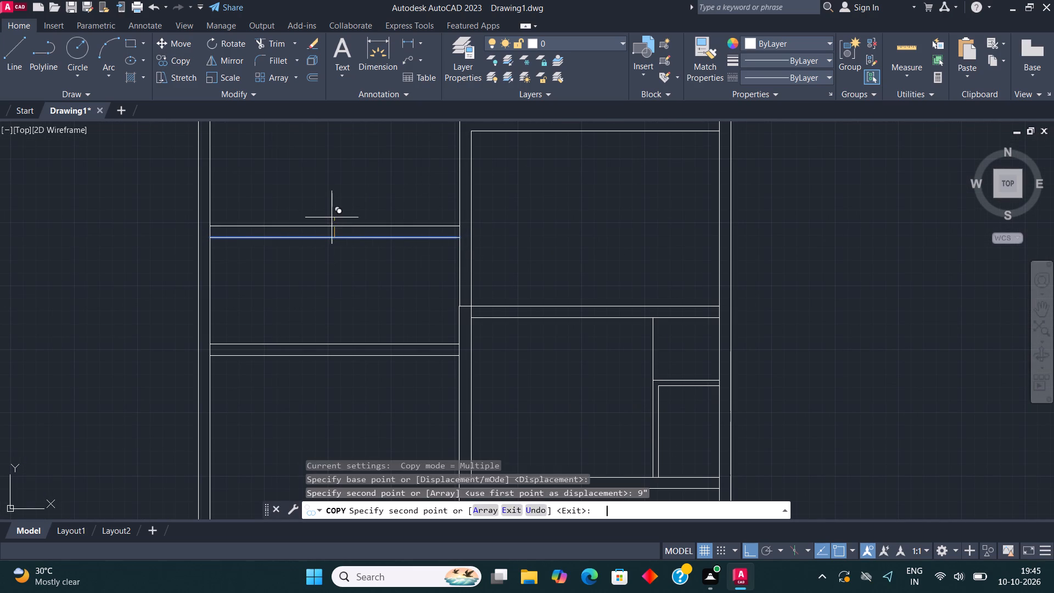
key(Escape)
Draw a line 3'6" right from the left outer wall's inner face along the upper cross wall's top, then 18'6" up.
scroll(332, 227, down, 2)
middle_drag(389, 267, 475, 307)
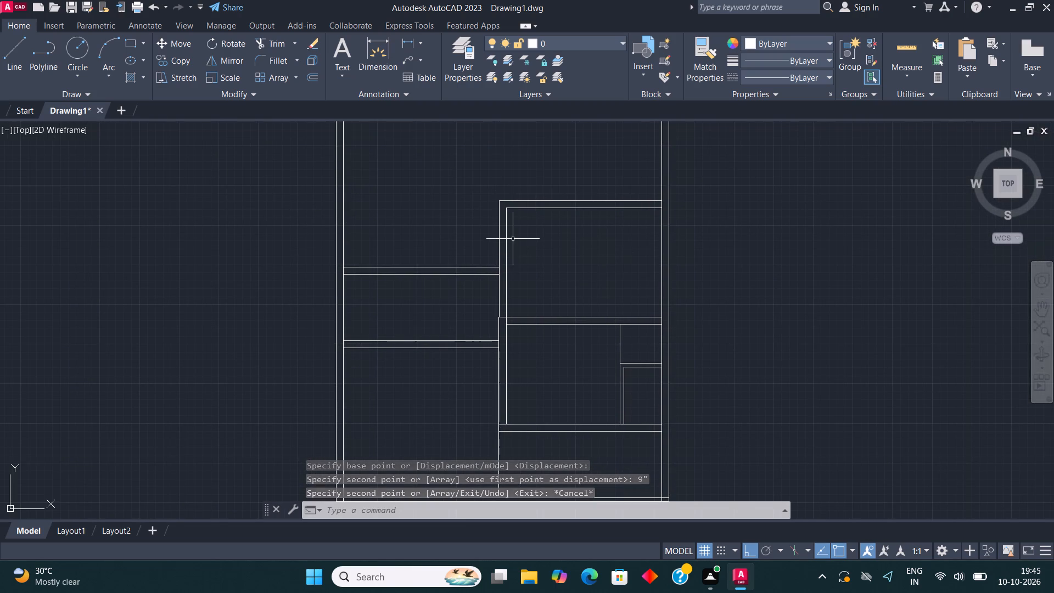
middle_drag(513, 239, 481, 340)
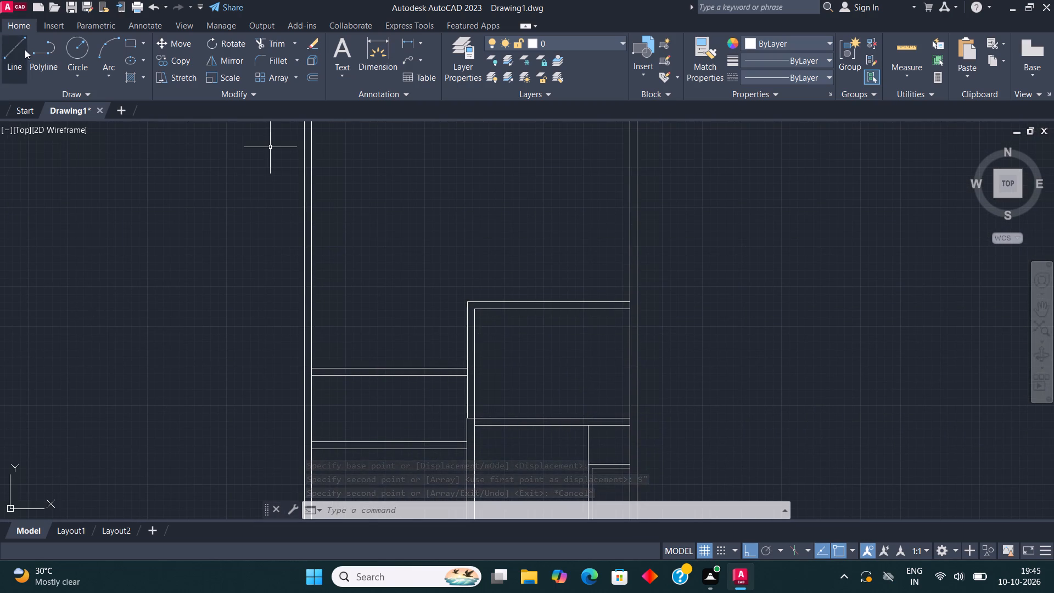
click(9, 52)
scroll(310, 378, up, 2)
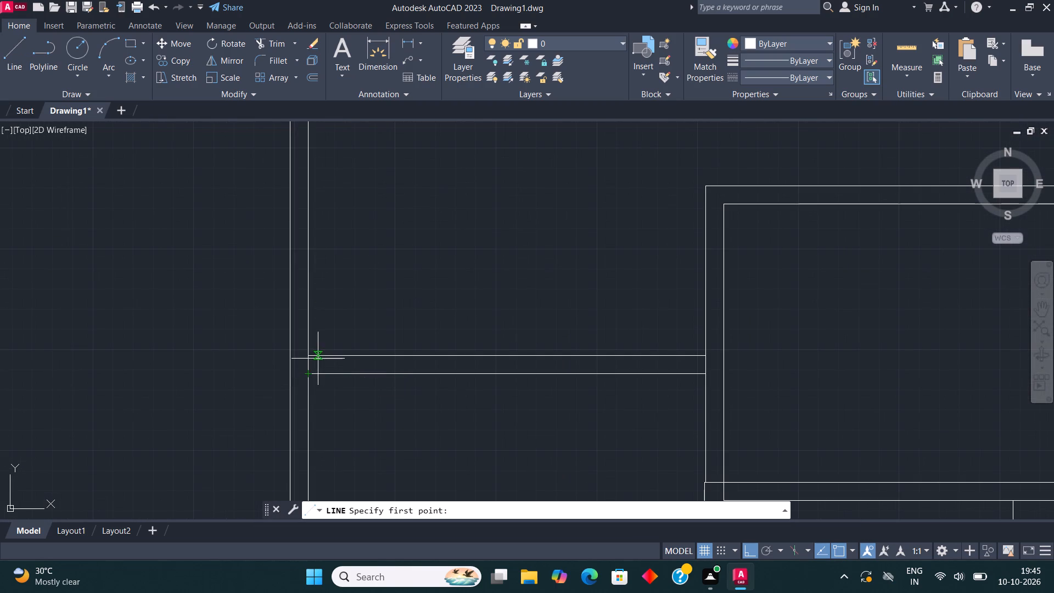
click(310, 359)
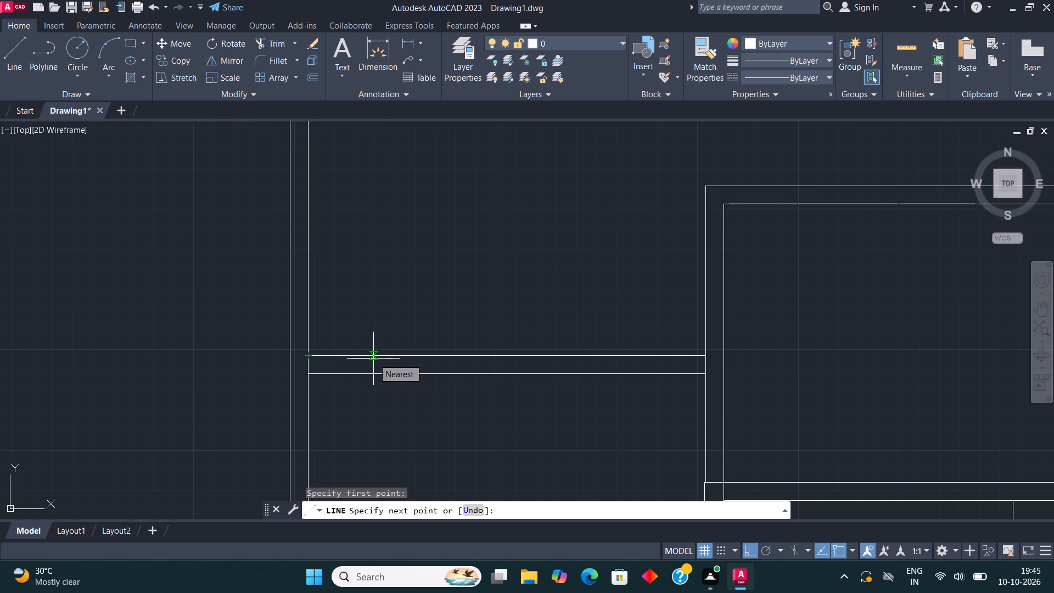
text(3'6")
key(Return)
scroll(371, 365, down, 2)
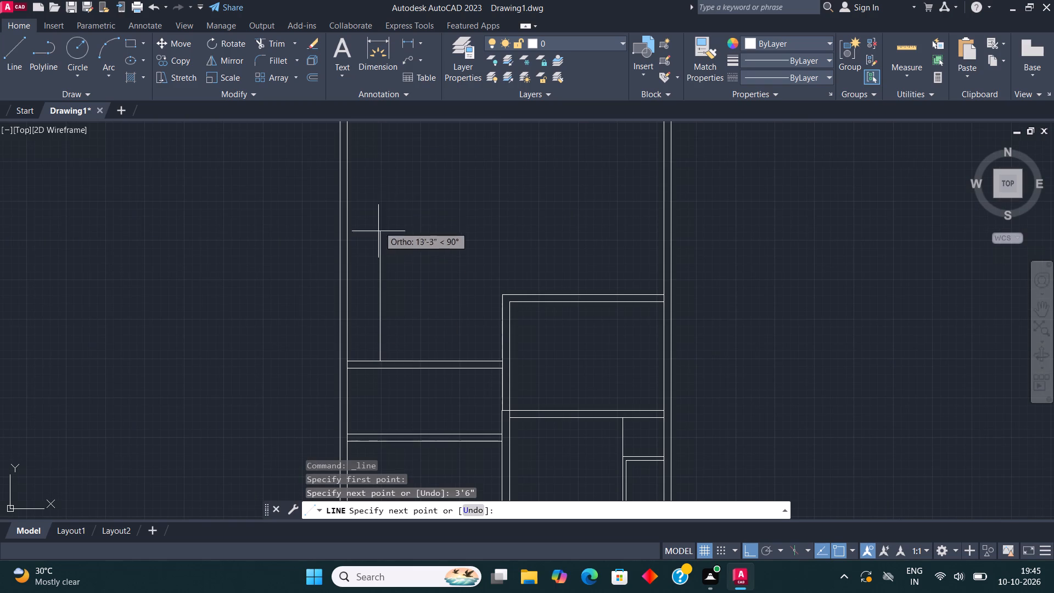
middle_drag(381, 216, 381, 295)
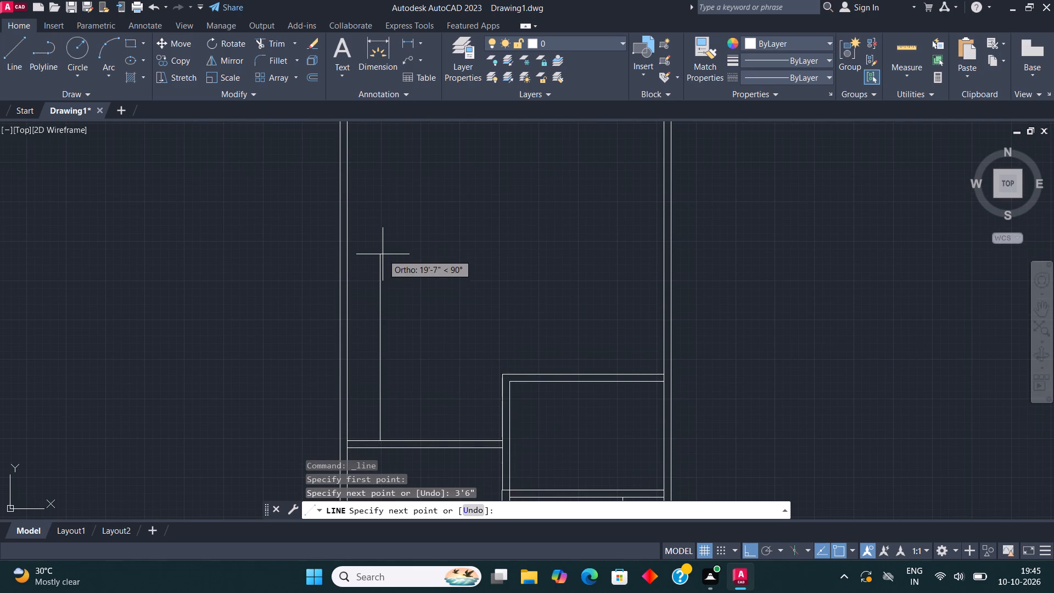
text(18')
text(6")
key(Return)
key(Escape)
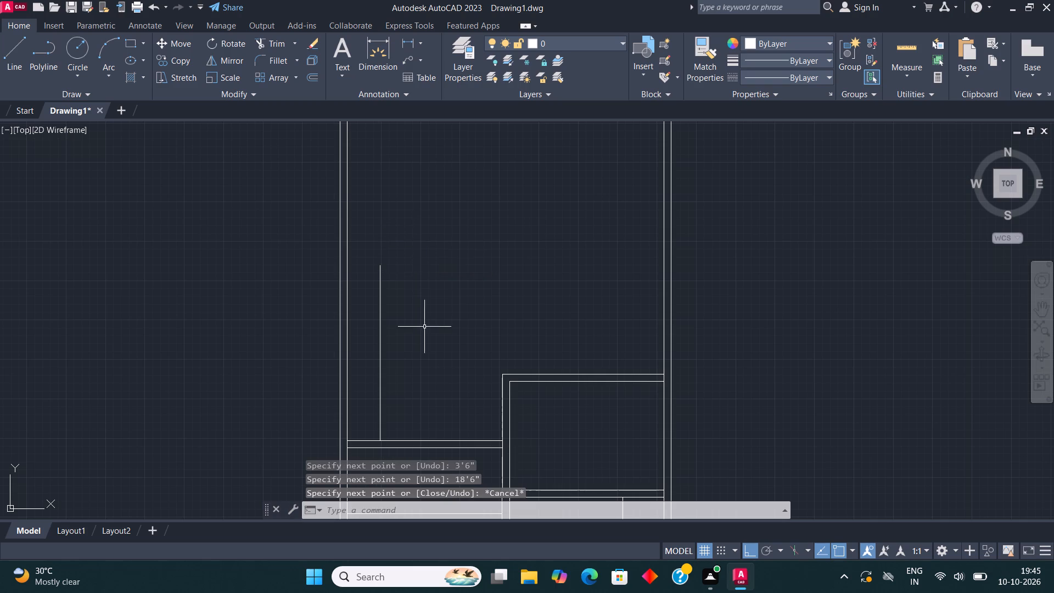
Copy the new 18'6" vertical line 9" to the right to form a wall.
middle_drag(428, 289, 424, 222)
scroll(373, 373, up, 2)
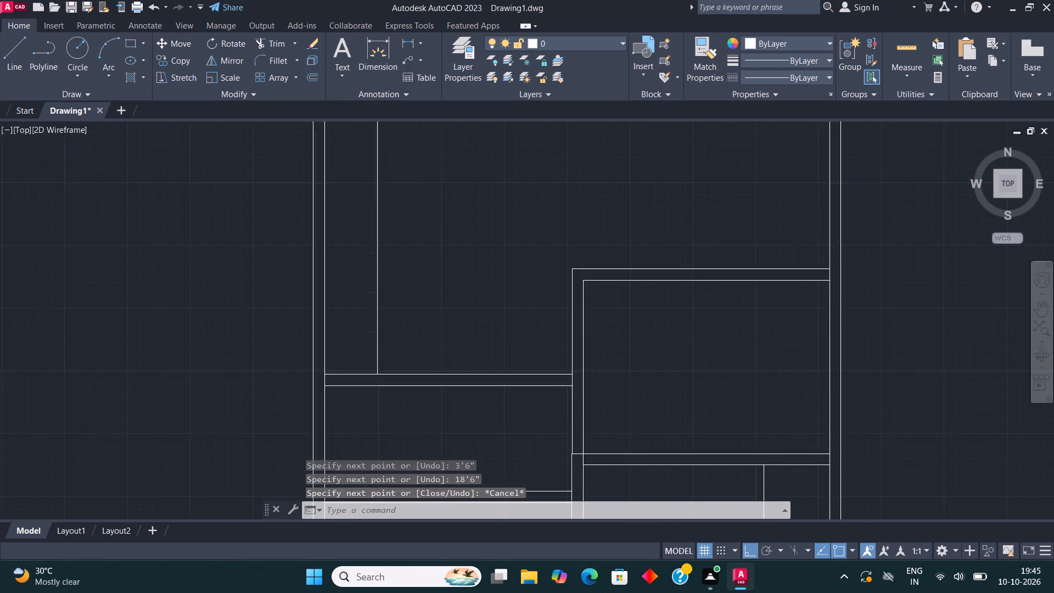
click(380, 342)
click(373, 329)
click(180, 64)
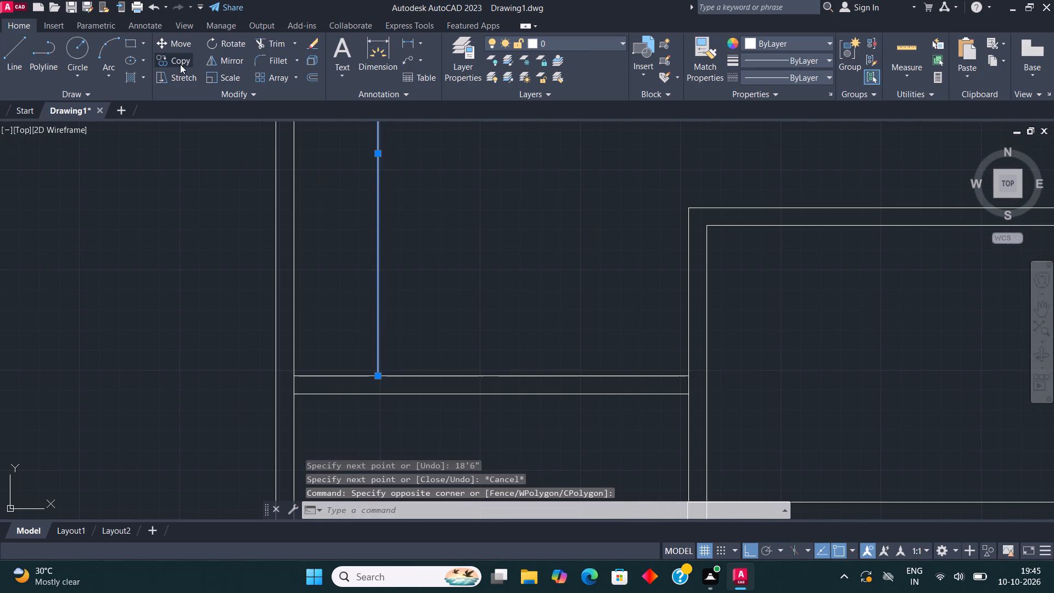
click(377, 272)
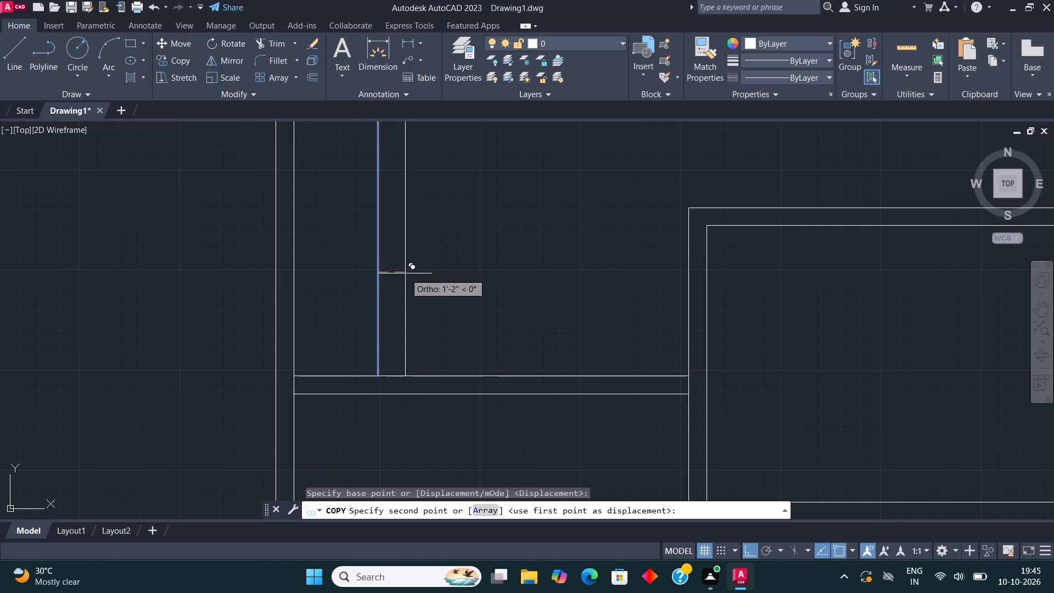
text(9")
key(Return)
key(Escape)
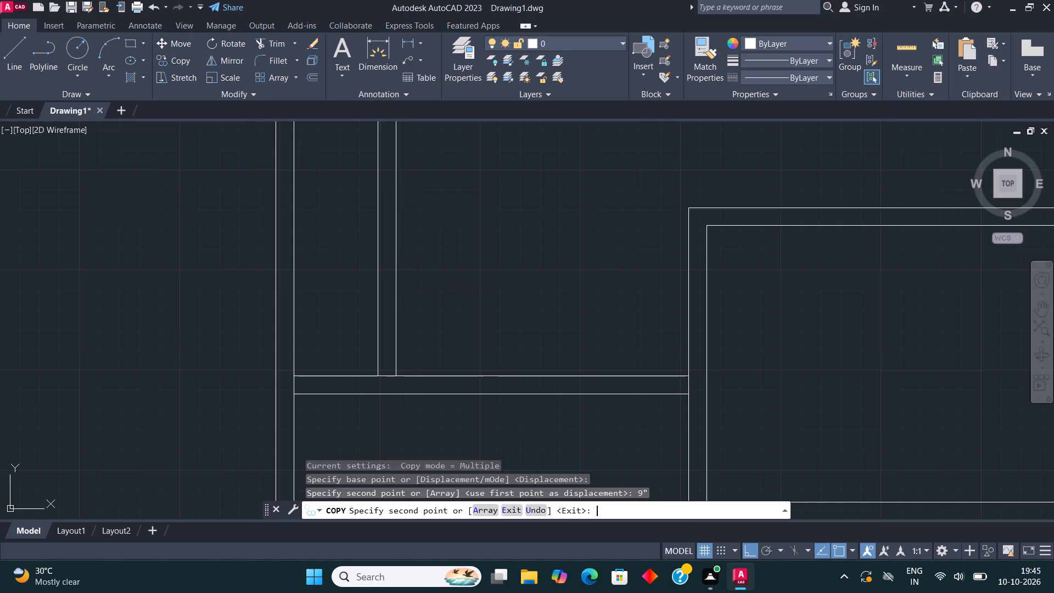
From the copied vertical line's base, draw lines 18'6" up, 16'10.5" right, and down to the right room's top wall.
scroll(405, 273, down, 3)
middle_drag(411, 275, 388, 328)
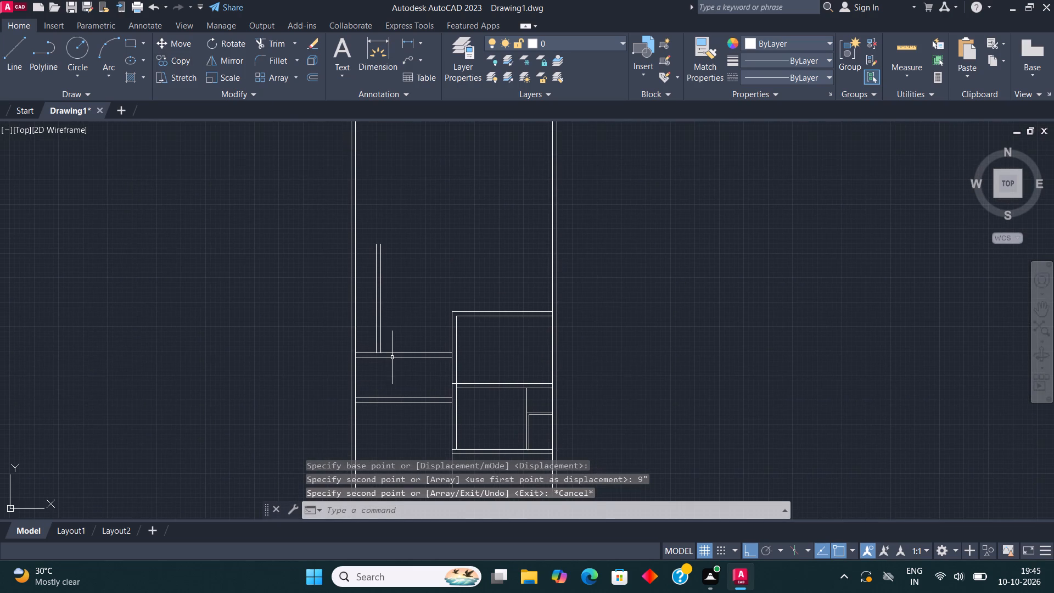
middle_drag(396, 359, 407, 382)
scroll(478, 369, up, 2)
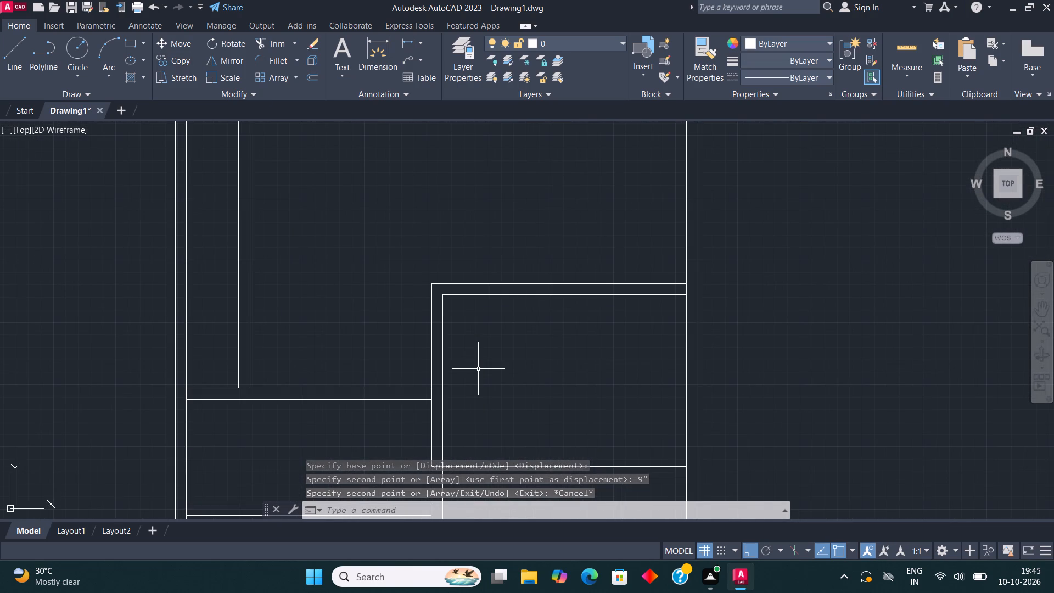
click(19, 57)
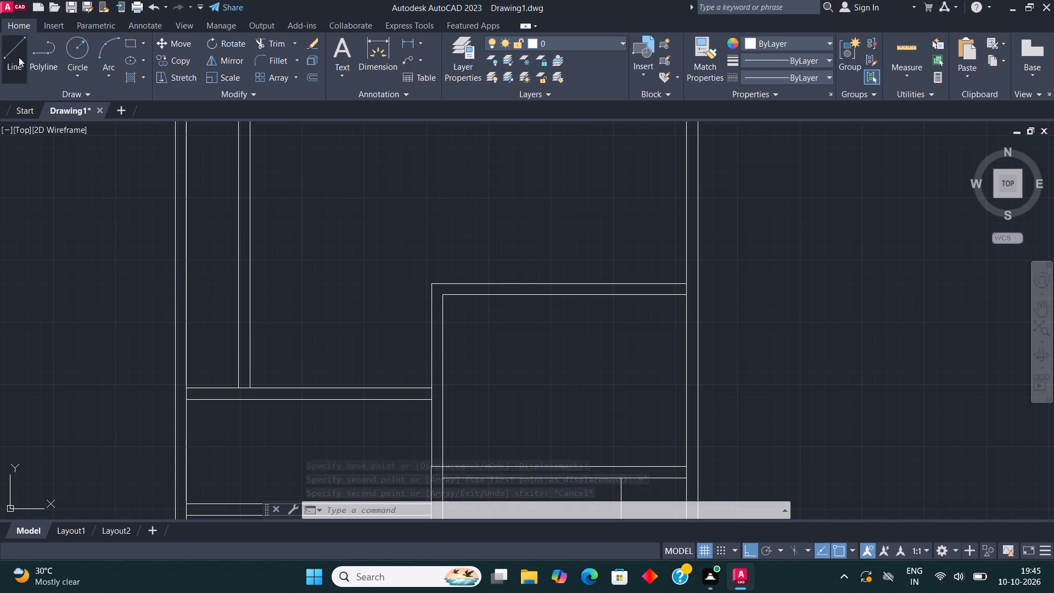
scroll(341, 305, down, 2)
middle_drag(378, 268, 417, 271)
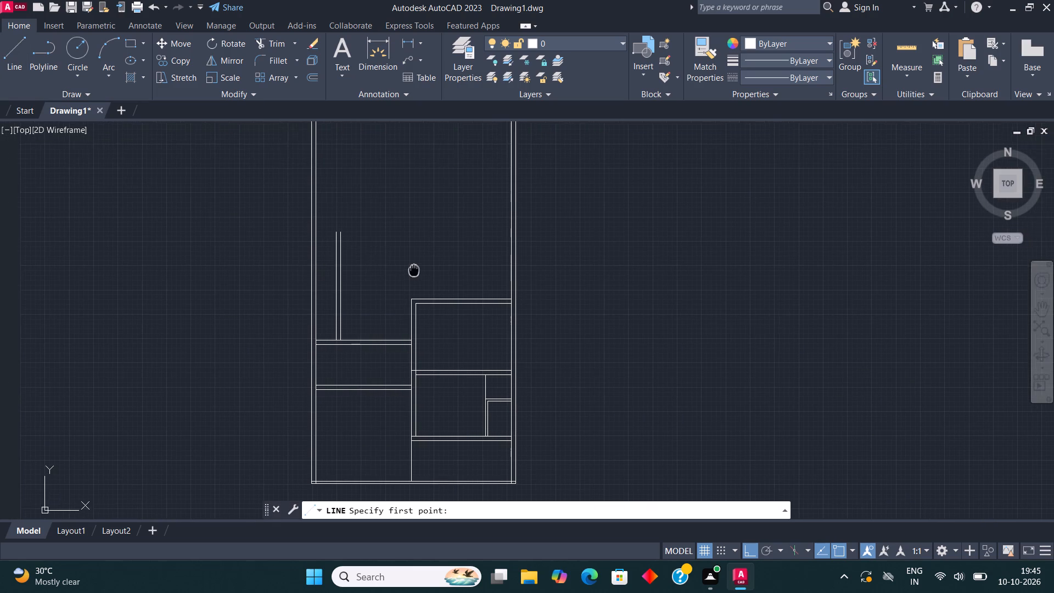
middle_drag(417, 271, 418, 272)
scroll(341, 329, up, 2)
click(349, 367)
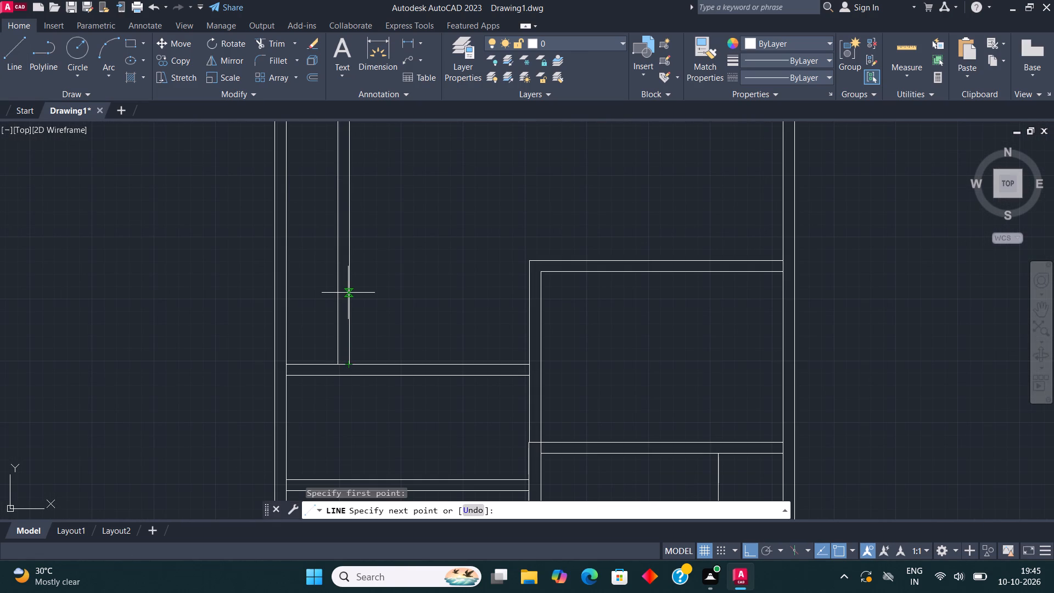
text(18'6")
key(Return)
scroll(348, 293, down, 3)
scroll(355, 260, up, 1)
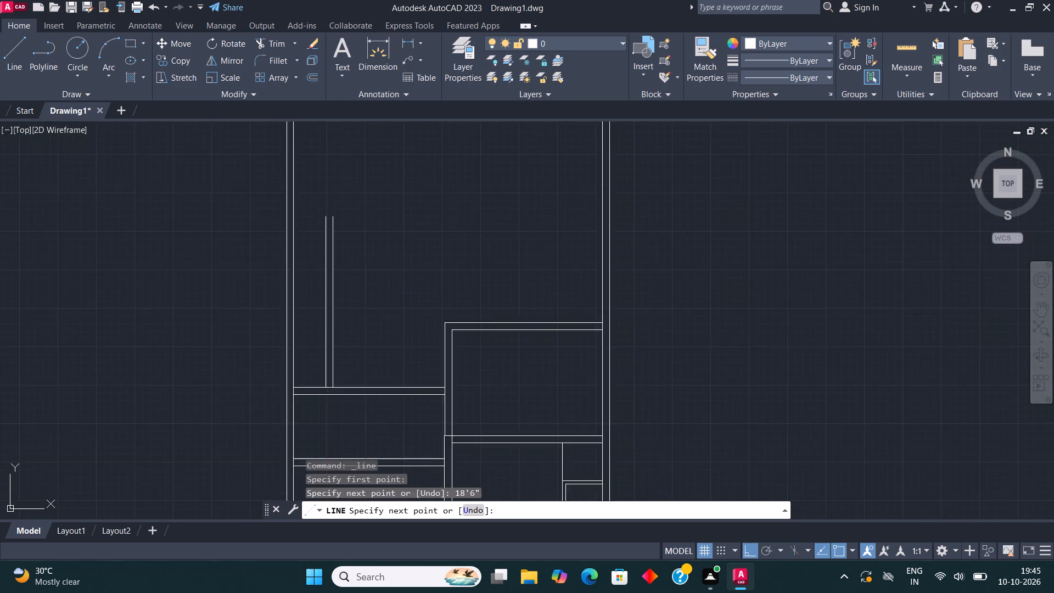
scroll(355, 260, up, 2)
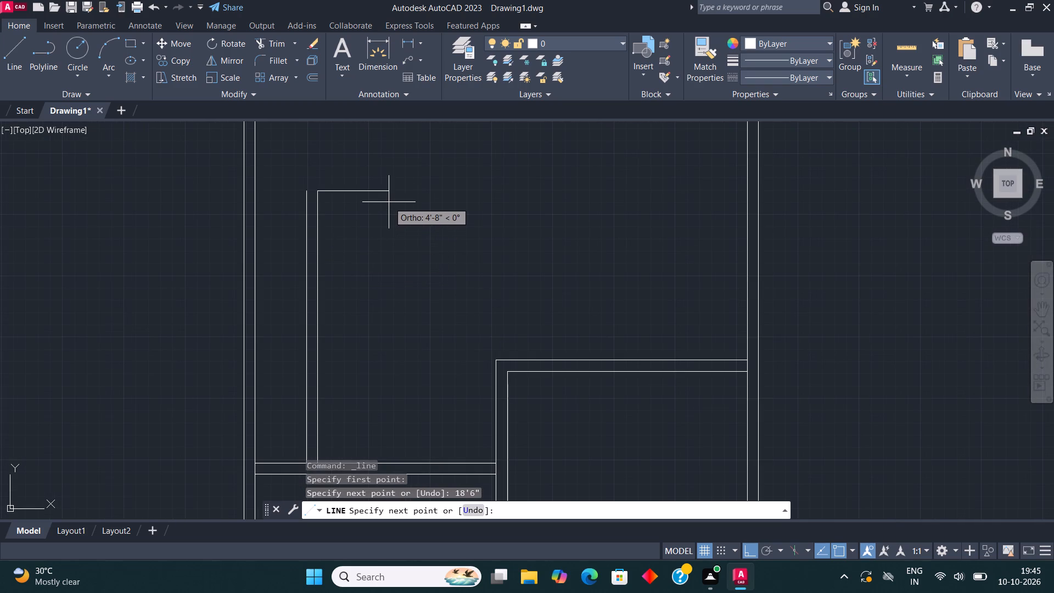
text(16')
text(10.5")
key(Return)
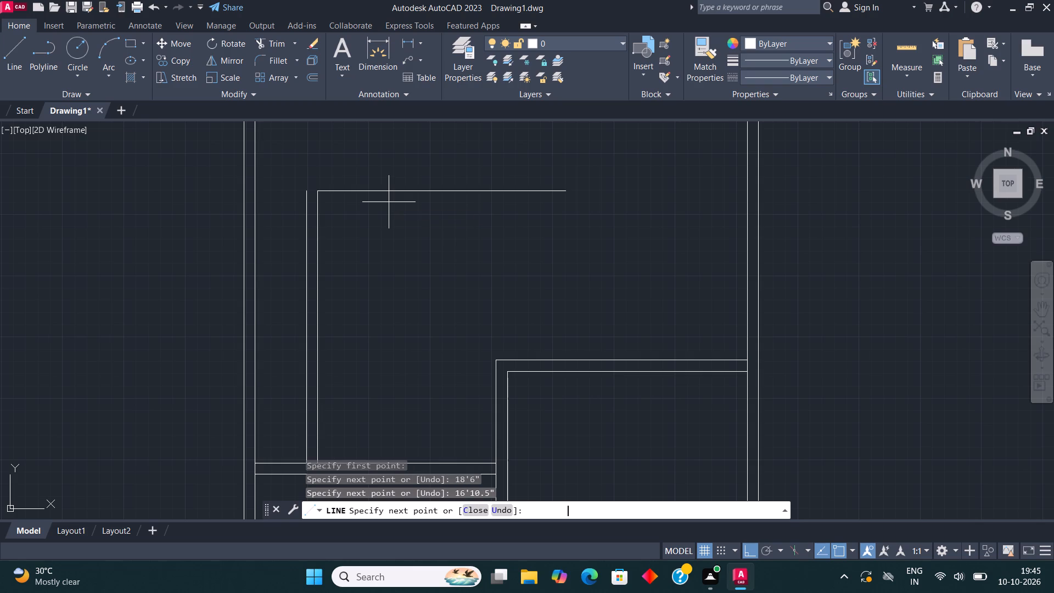
click(565, 357)
key(Escape)
Offset the new room's top and right lines 9" outward to form its walls.
scroll(558, 291, down, 1)
middle_drag(551, 318, 535, 306)
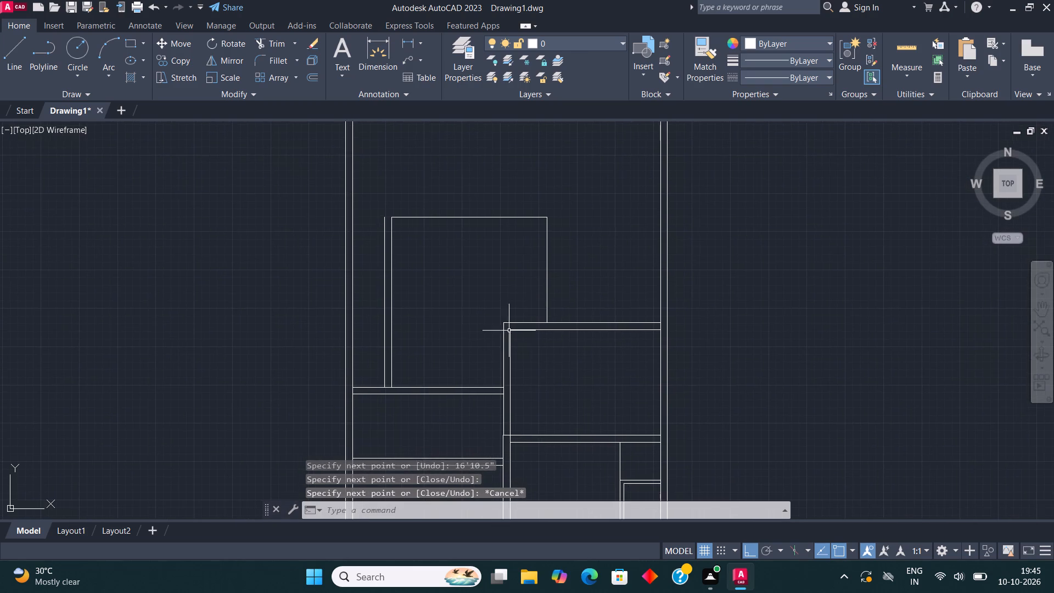
scroll(491, 345, down, 2)
middle_drag(500, 256, 504, 276)
scroll(517, 346, up, 2)
middle_drag(504, 316, 539, 337)
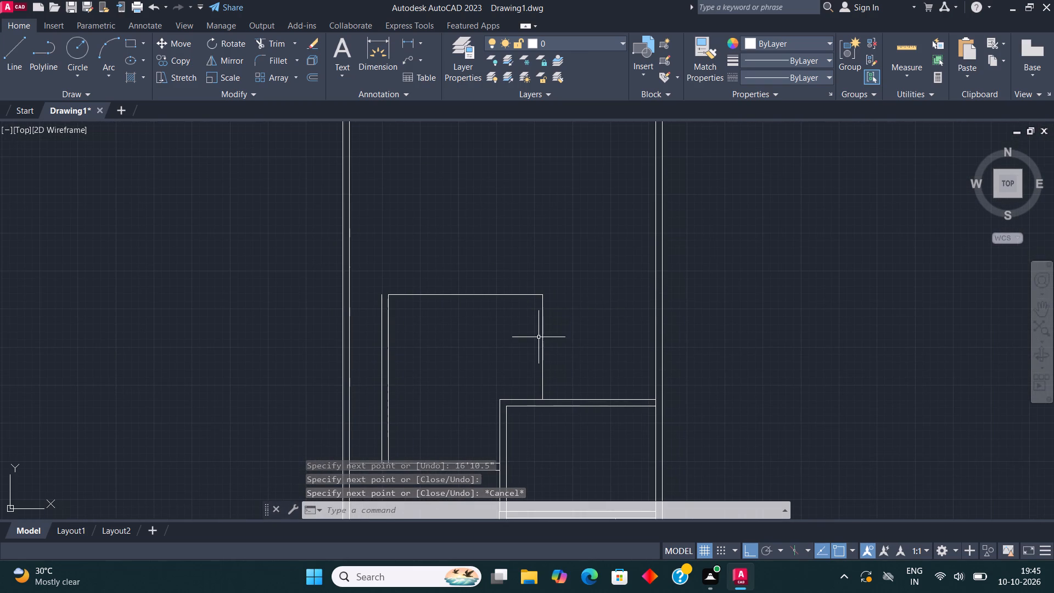
click(551, 308)
click(497, 265)
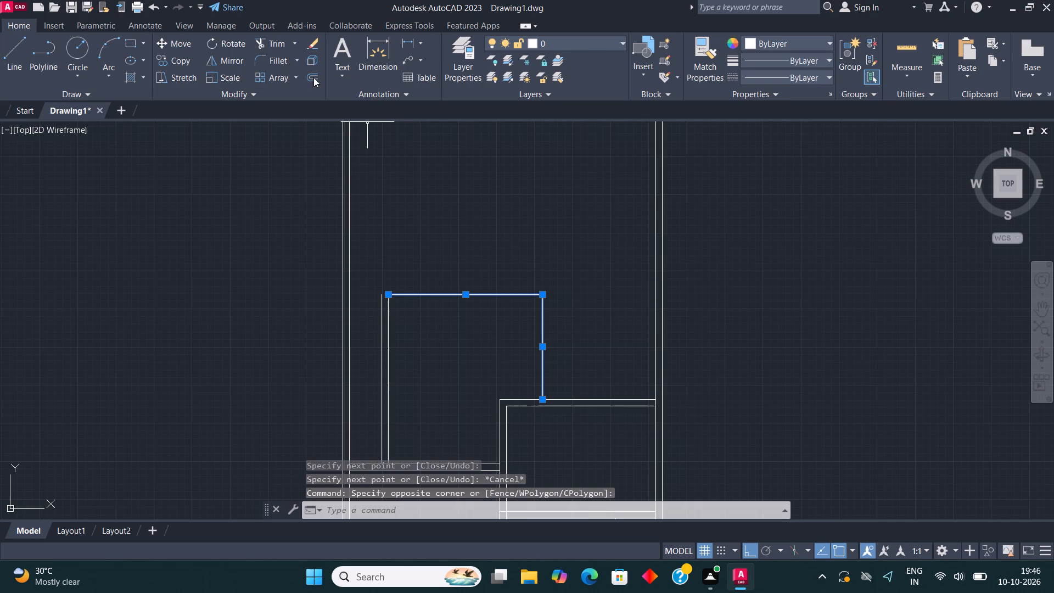
click(313, 76)
click(459, 292)
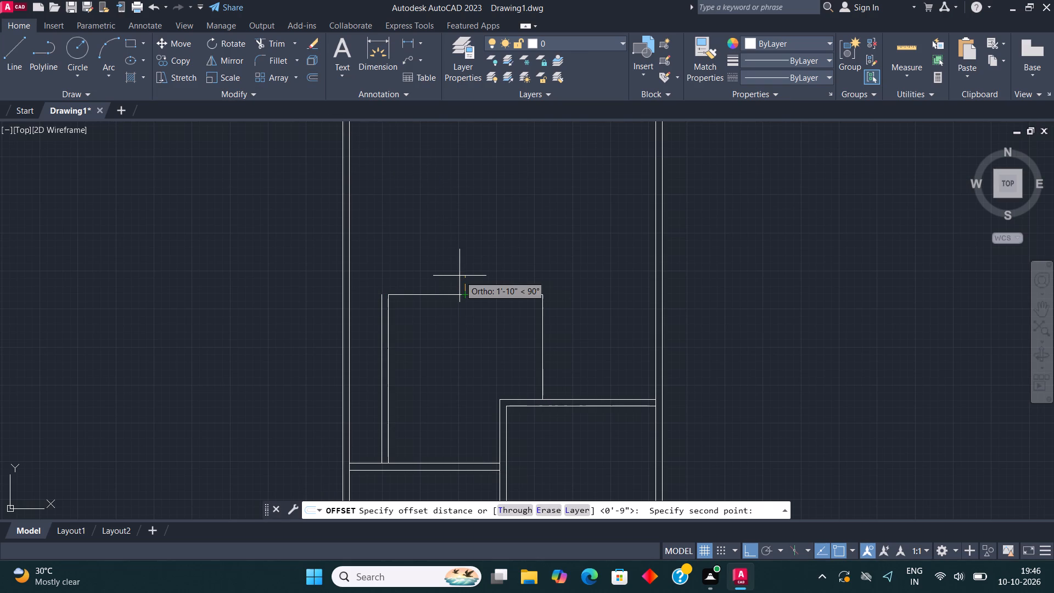
text(9")
key(Return)
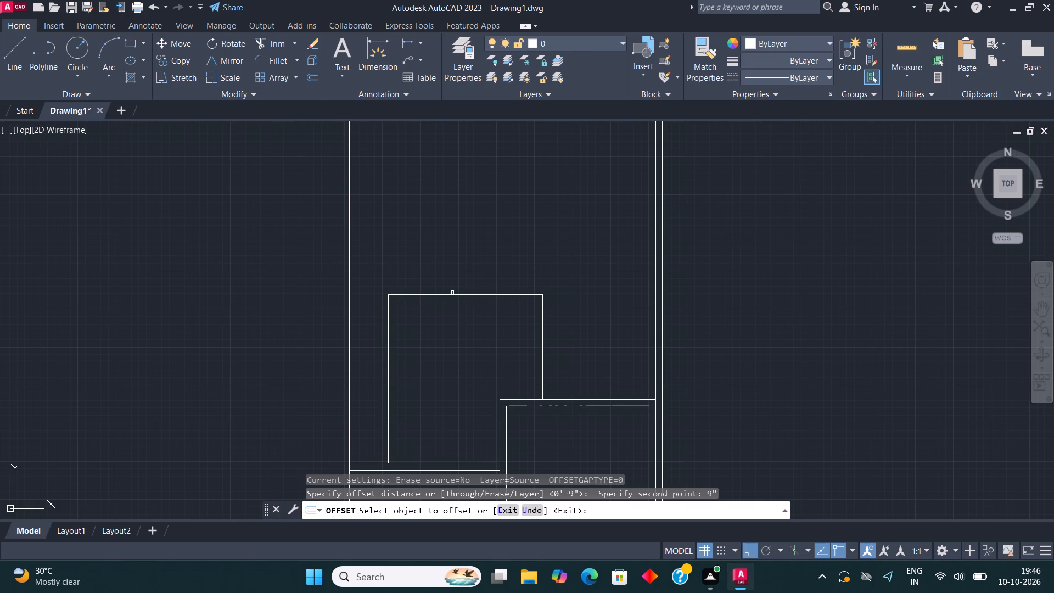
click(452, 294)
click(452, 273)
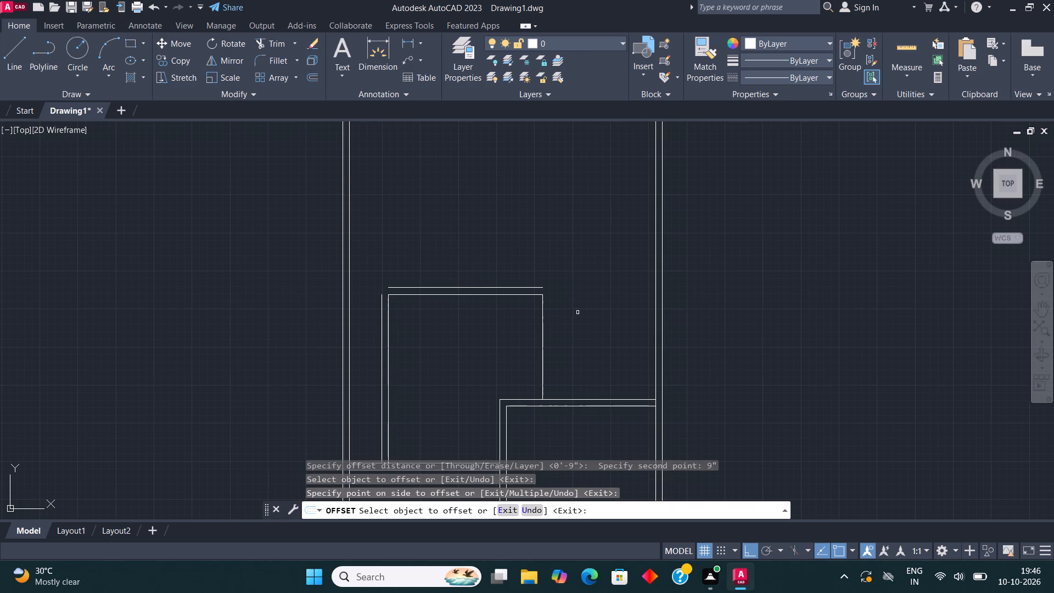
click(541, 340)
click(554, 340)
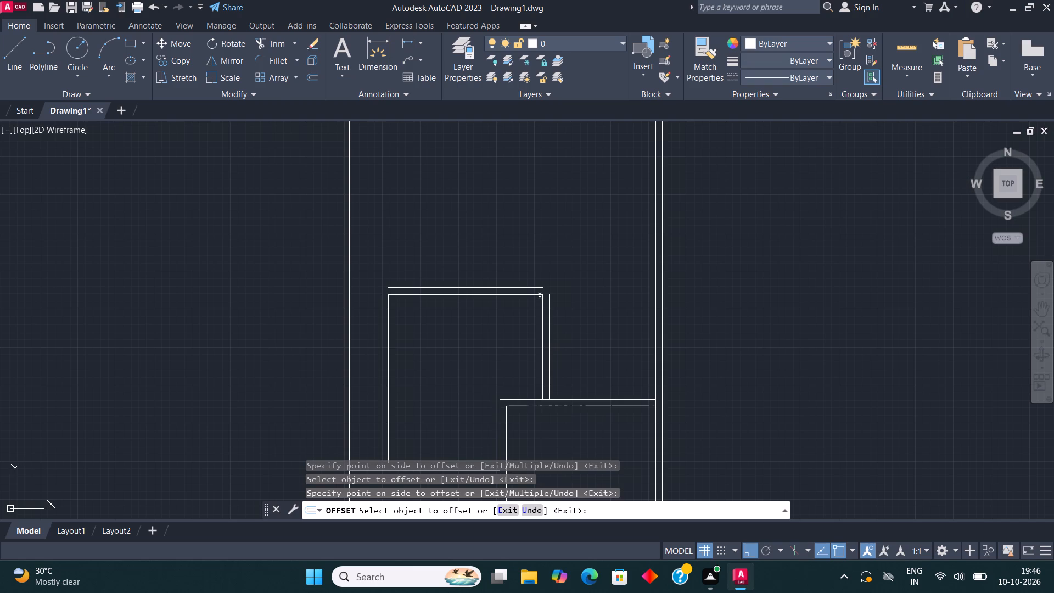
Fillet the outer wall lines at the new room's top-left and top-right corners so they meet.
click(282, 60)
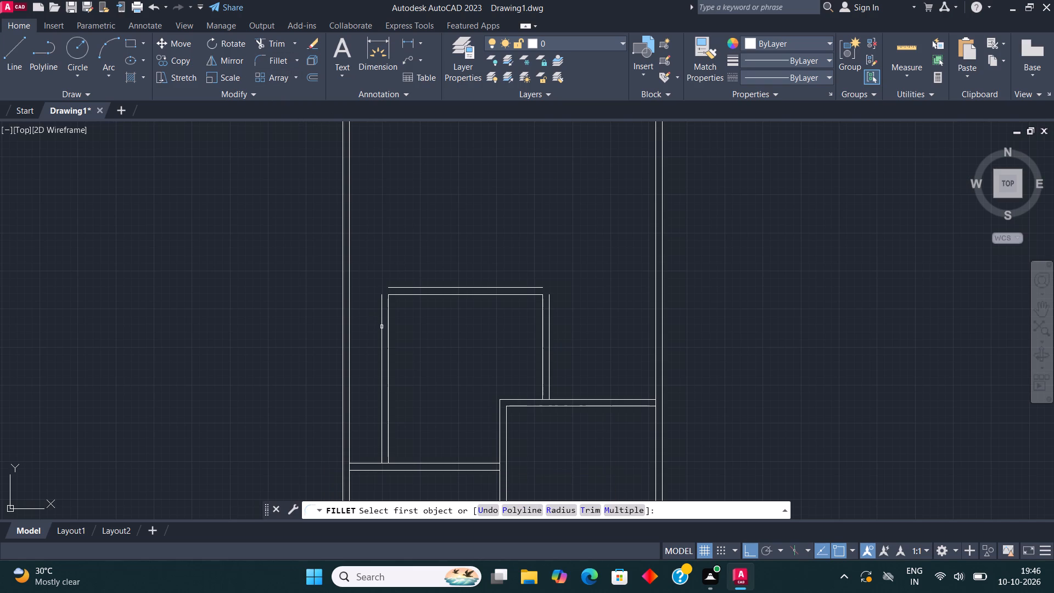
click(383, 327)
click(412, 288)
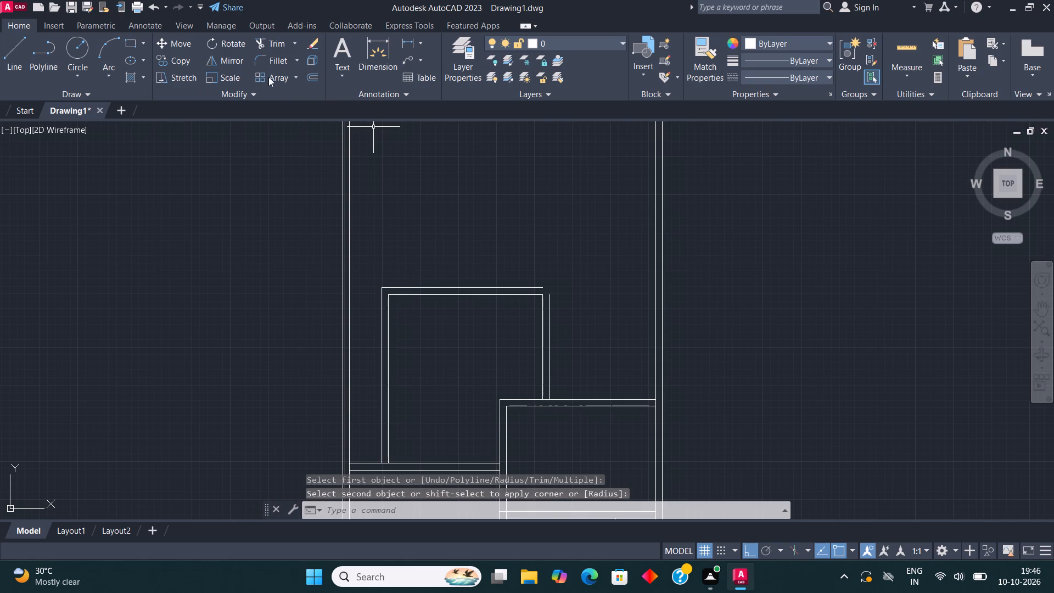
click(275, 58)
click(550, 301)
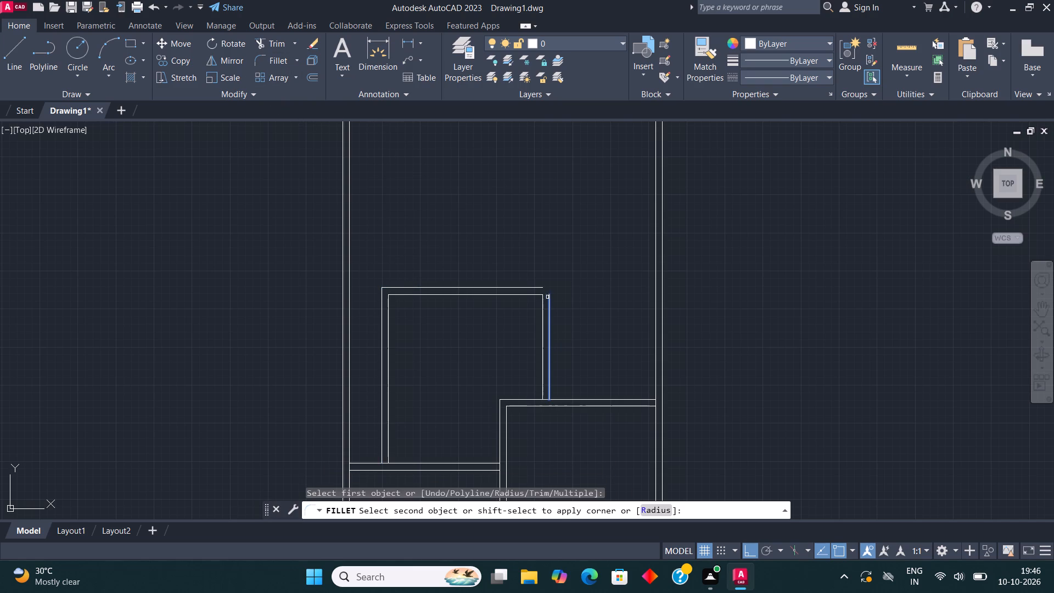
click(536, 290)
click(534, 289)
Draw two horizontal lines from the new room's outer and inner top-left corners to the left outer wall's inner face.
scroll(520, 272, down, 2)
middle_drag(517, 283, 542, 296)
scroll(458, 280, down, 1)
middle_drag(481, 298, 493, 305)
scroll(484, 287, up, 3)
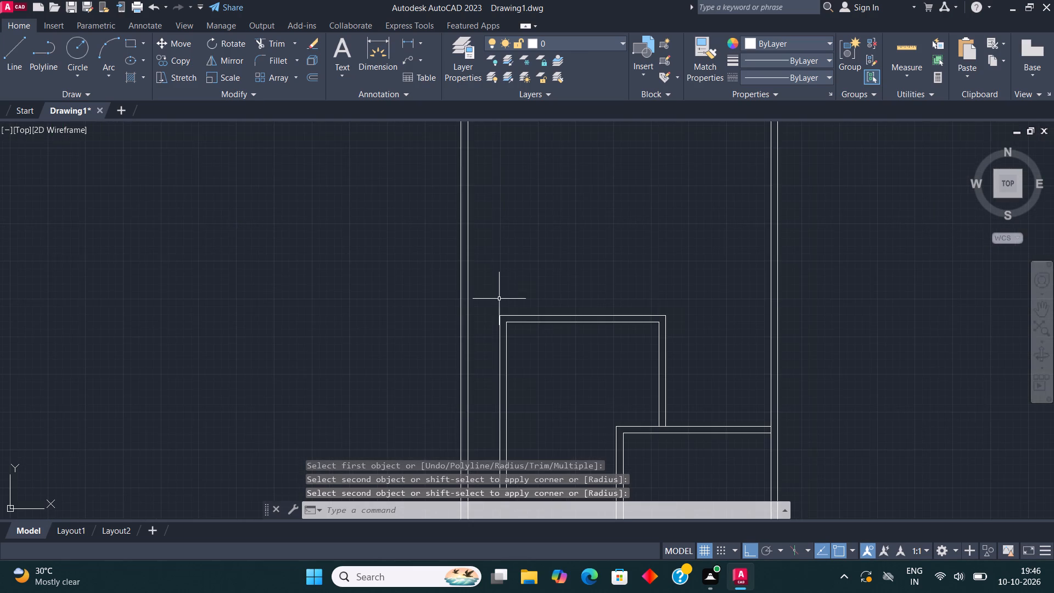
scroll(546, 331, up, 1)
click(20, 59)
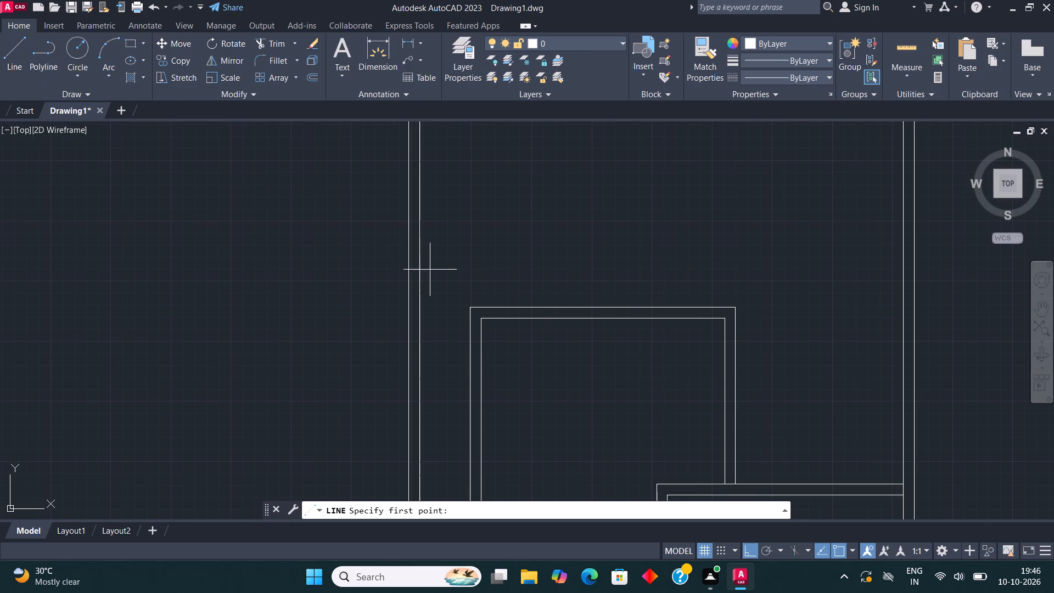
scroll(434, 271, up, 1)
click(495, 331)
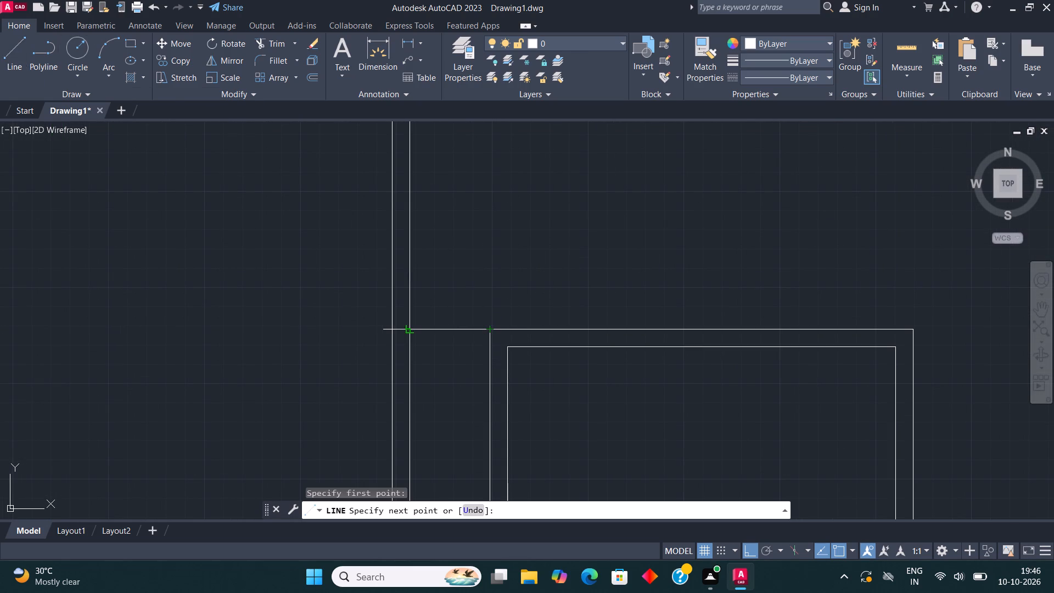
click(411, 330)
click(10, 47)
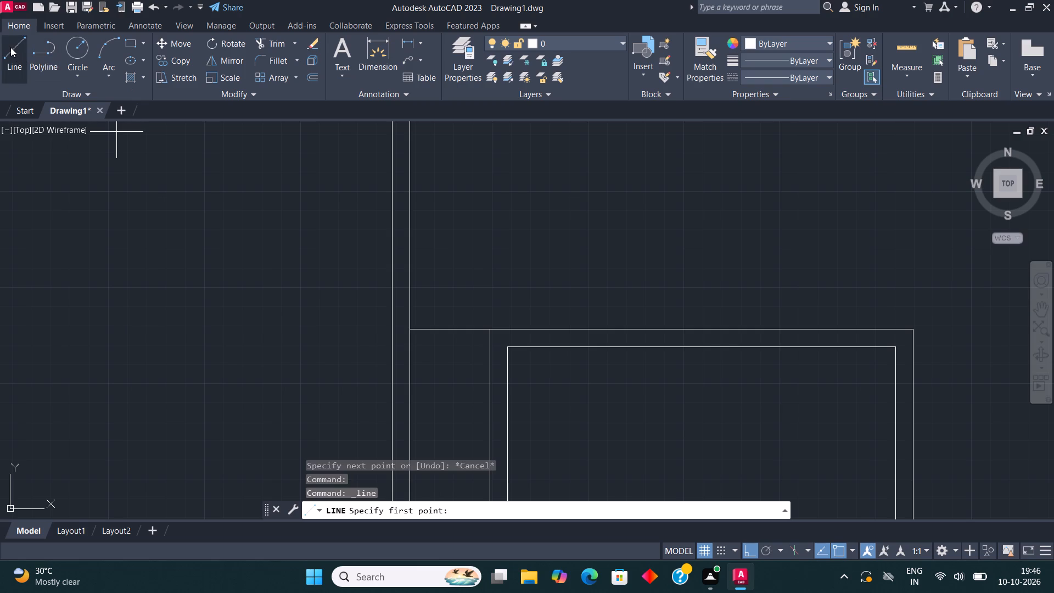
click(507, 350)
click(489, 349)
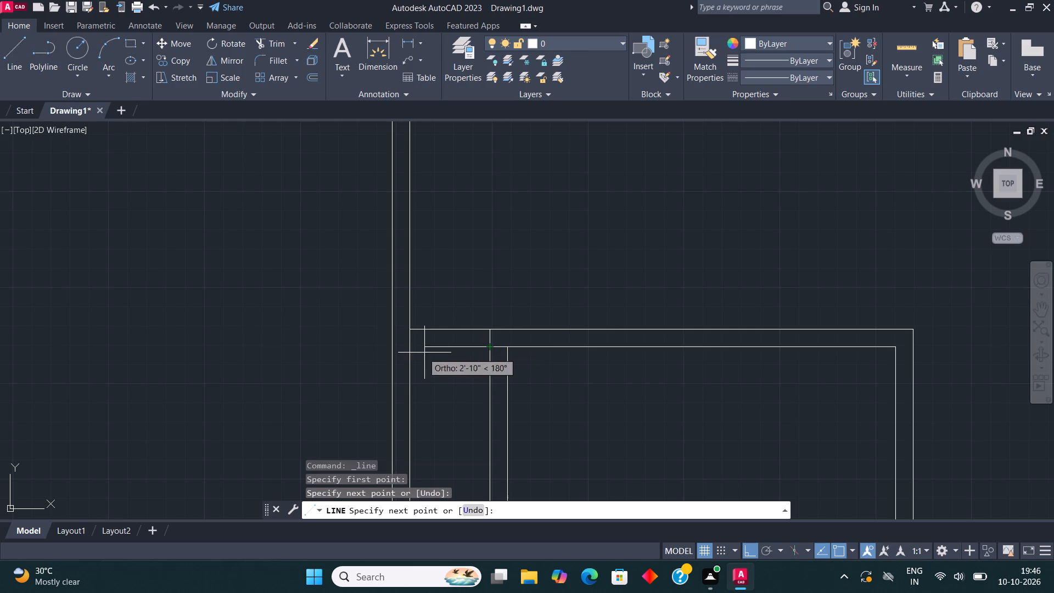
click(412, 350)
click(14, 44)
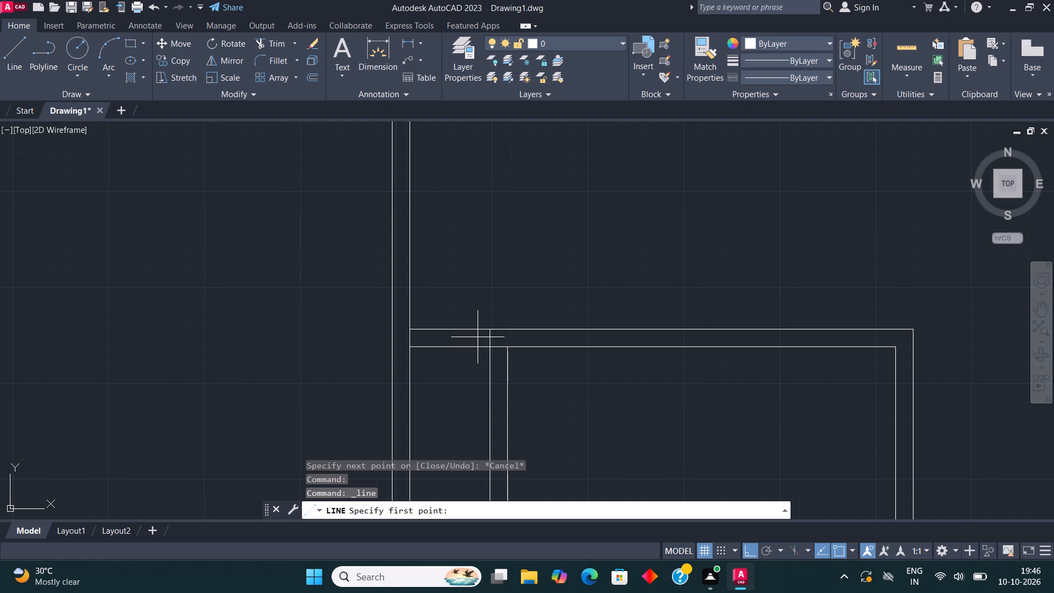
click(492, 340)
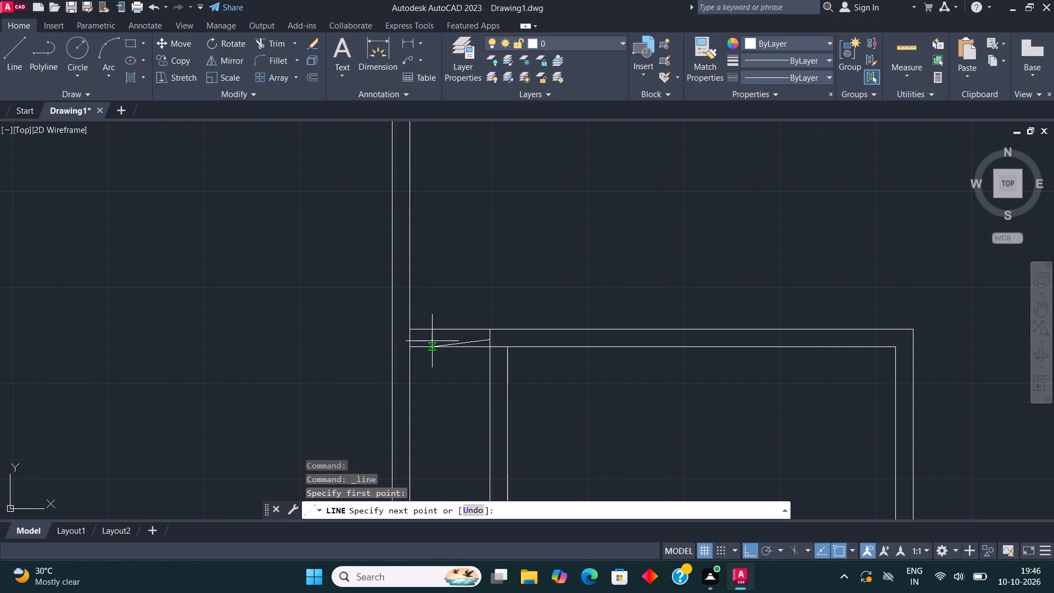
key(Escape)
Close the short wall section's end at the left outer wall and draw its horizontal centre line to the room's outer left line.
scroll(440, 341, up, 1)
click(15, 54)
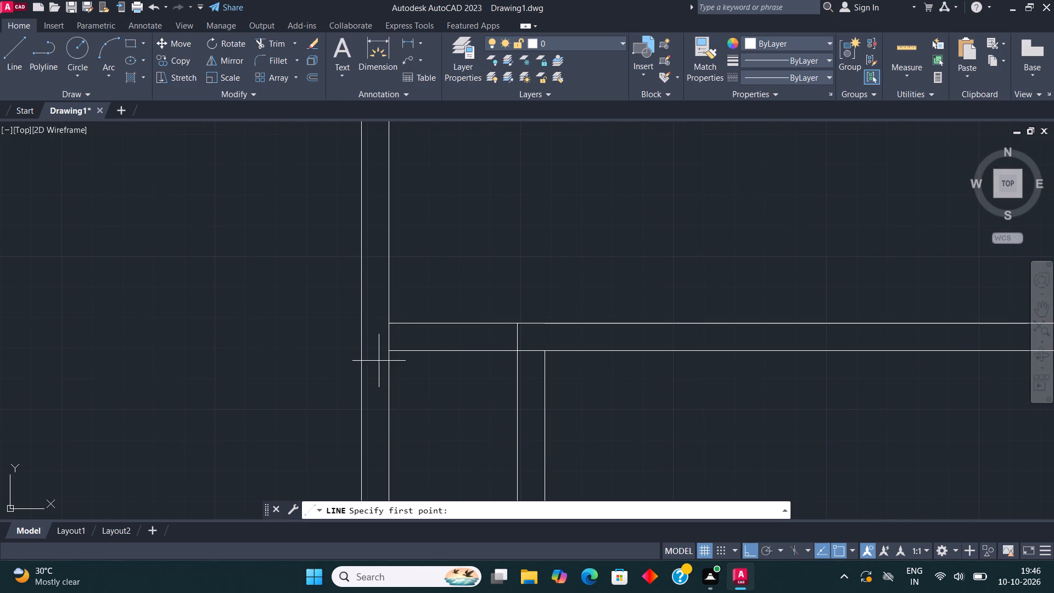
click(392, 353)
click(391, 327)
key(Escape)
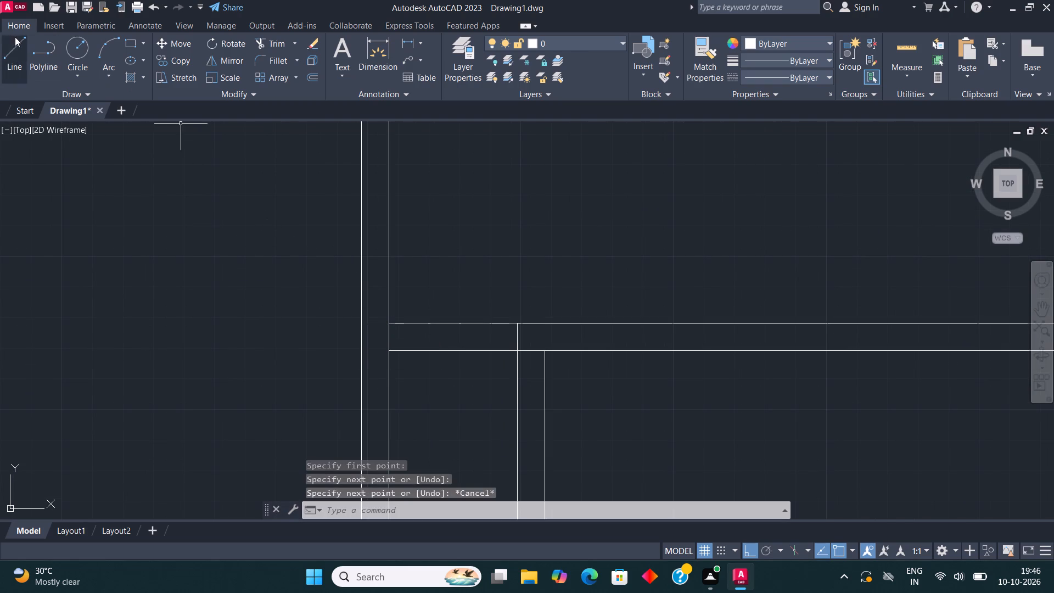
click(16, 47)
click(392, 337)
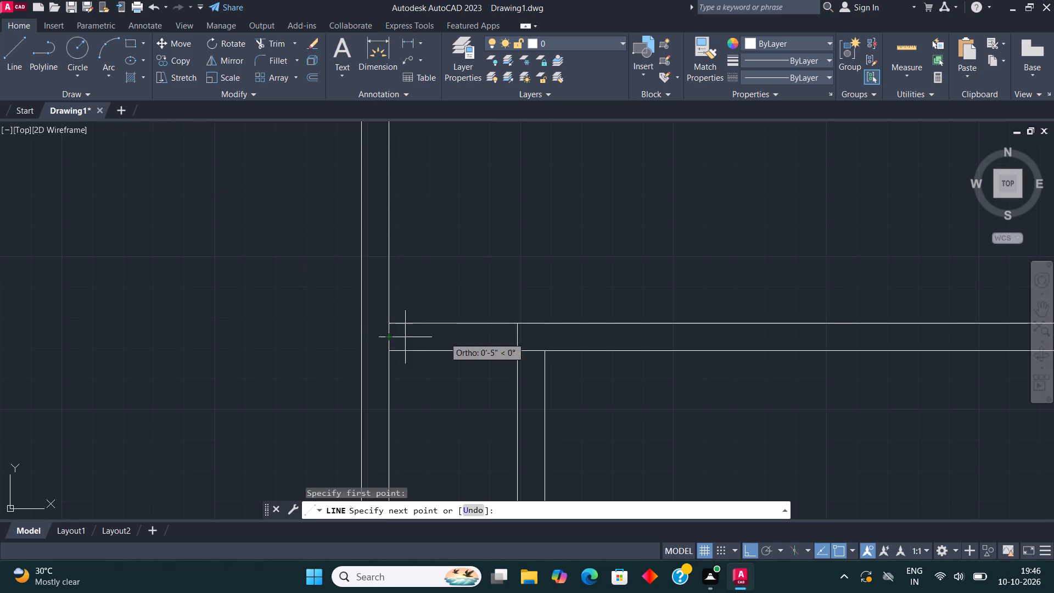
click(519, 338)
key(Escape)
From where the room's top wall meets the left outer wall, draw lines 13' right, 16' up, and 13' left to form another room.
scroll(399, 270, down, 2)
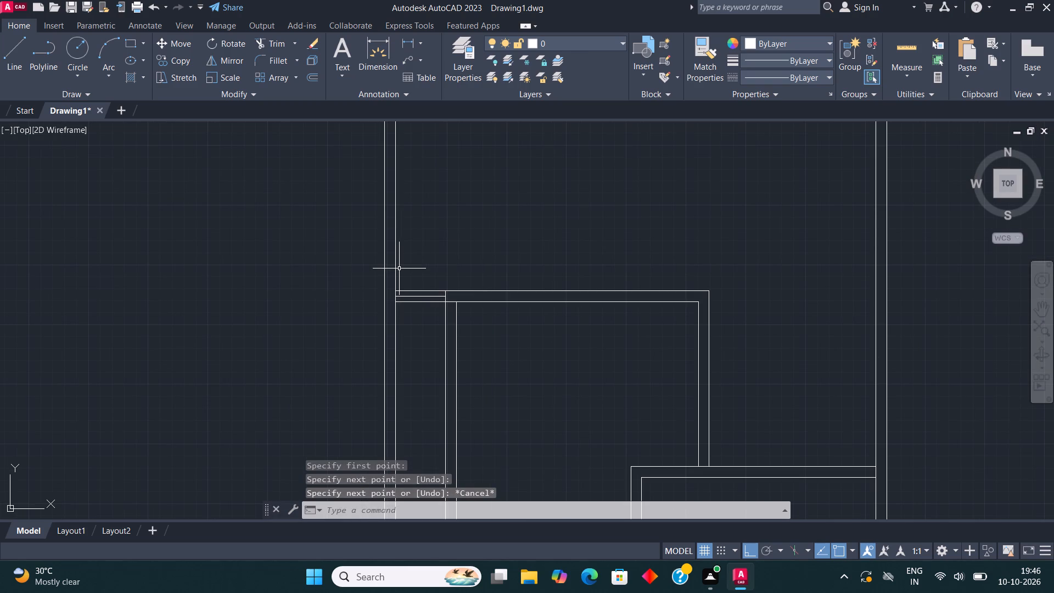
scroll(399, 275, down, 4)
middle_drag(415, 301, 467, 329)
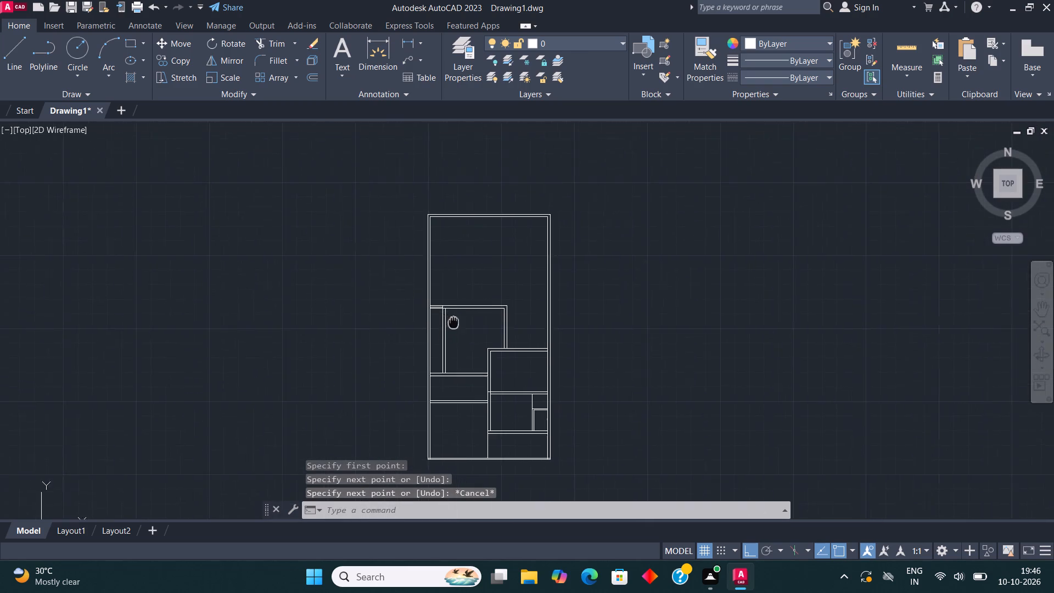
middle_drag(467, 329, 475, 335)
scroll(522, 291, up, 3)
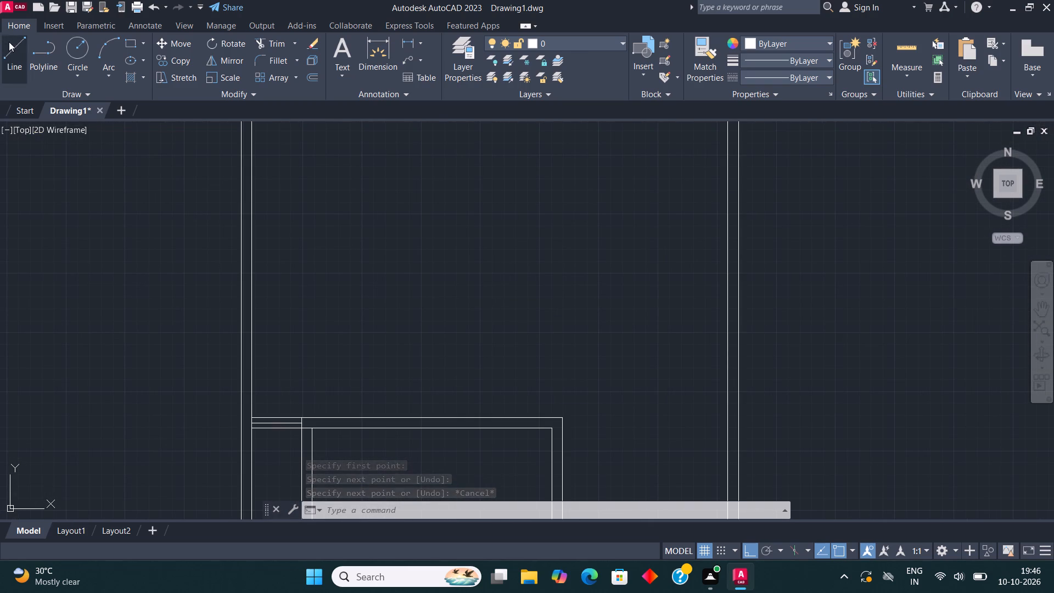
click(12, 50)
scroll(245, 452, up, 2)
click(262, 384)
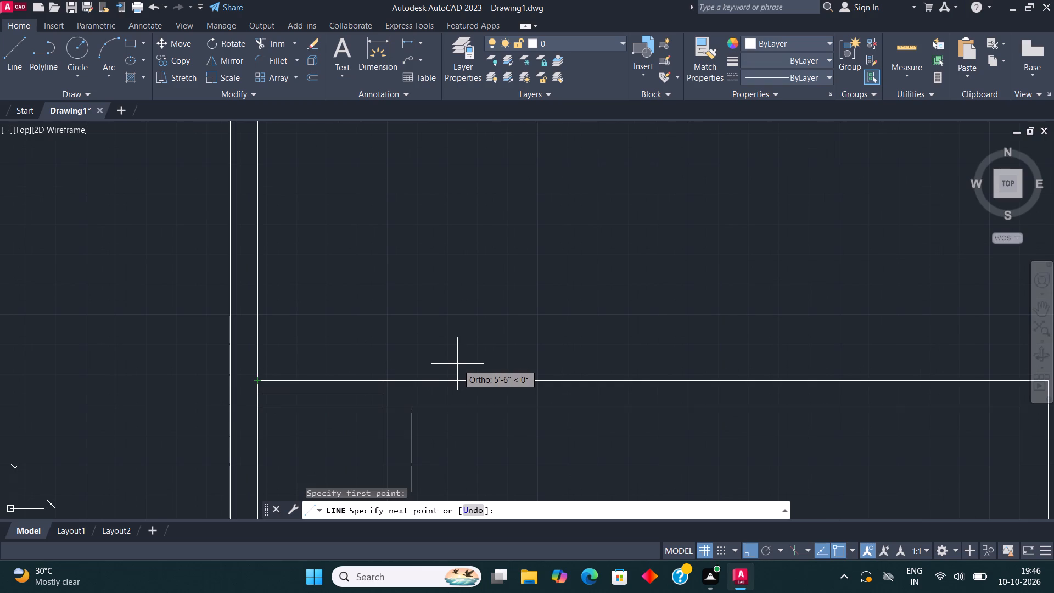
text(13')
key(Return)
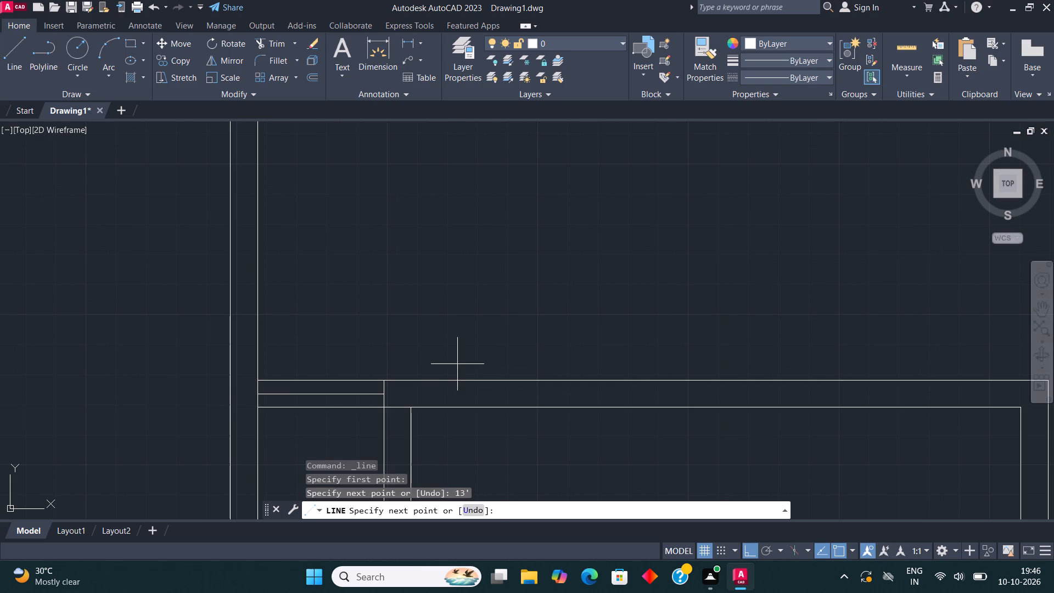
scroll(459, 389, down, 3)
scroll(532, 282, up, 1)
text(16')
key(Return)
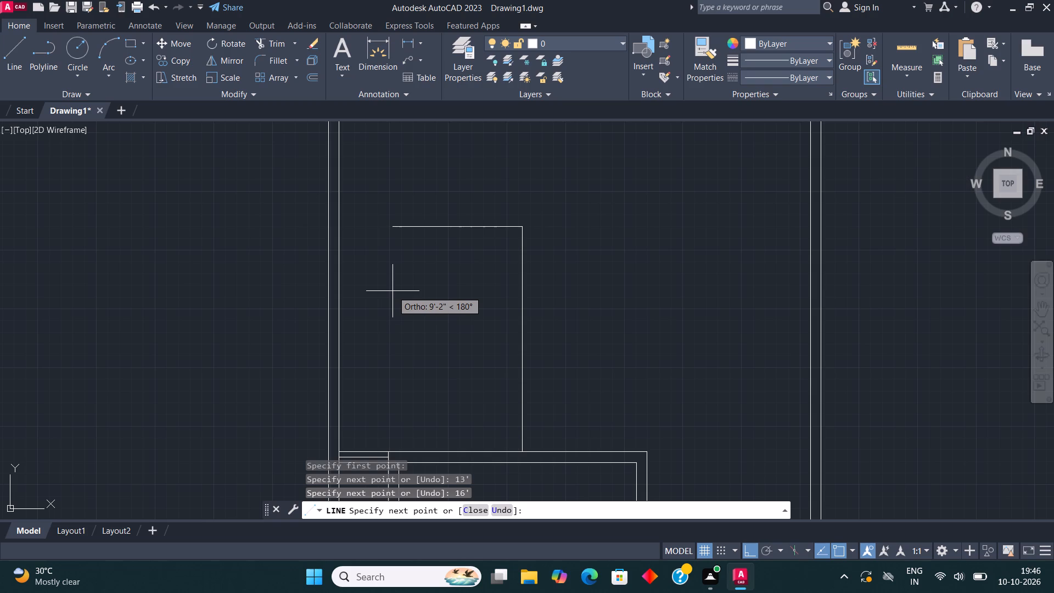
text(13')
key(Return)
key(Escape)
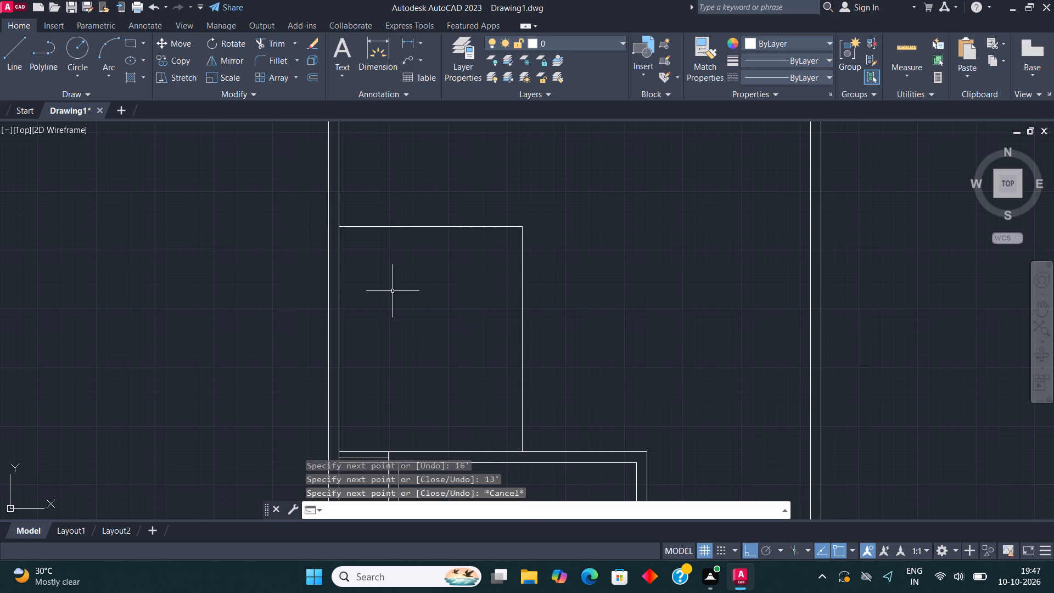
Offset the 13' by 16' room's right and top lines 9" outward to form its walls.
click(574, 295)
click(485, 202)
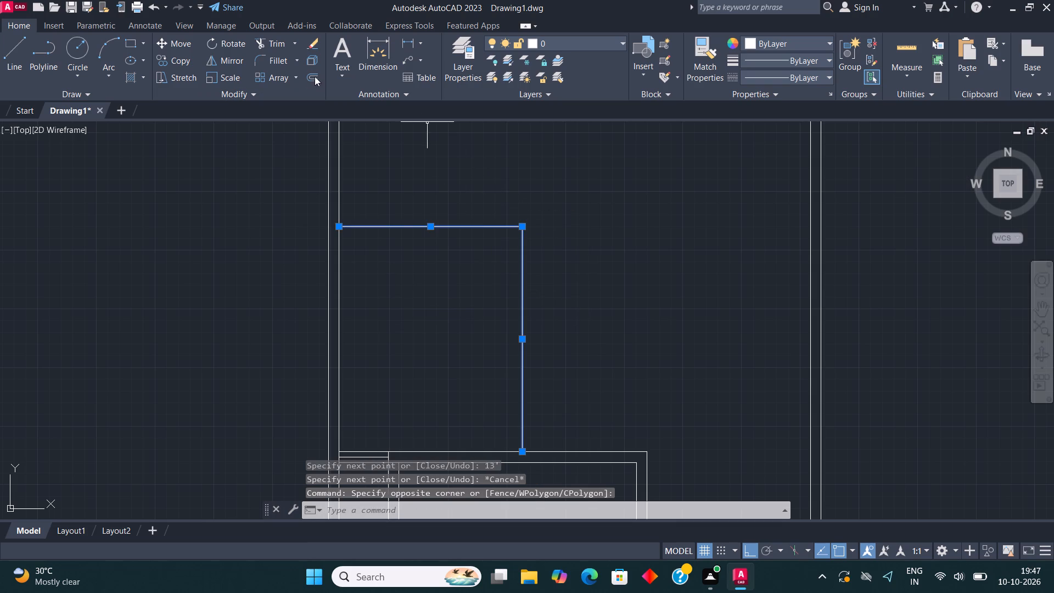
click(313, 70)
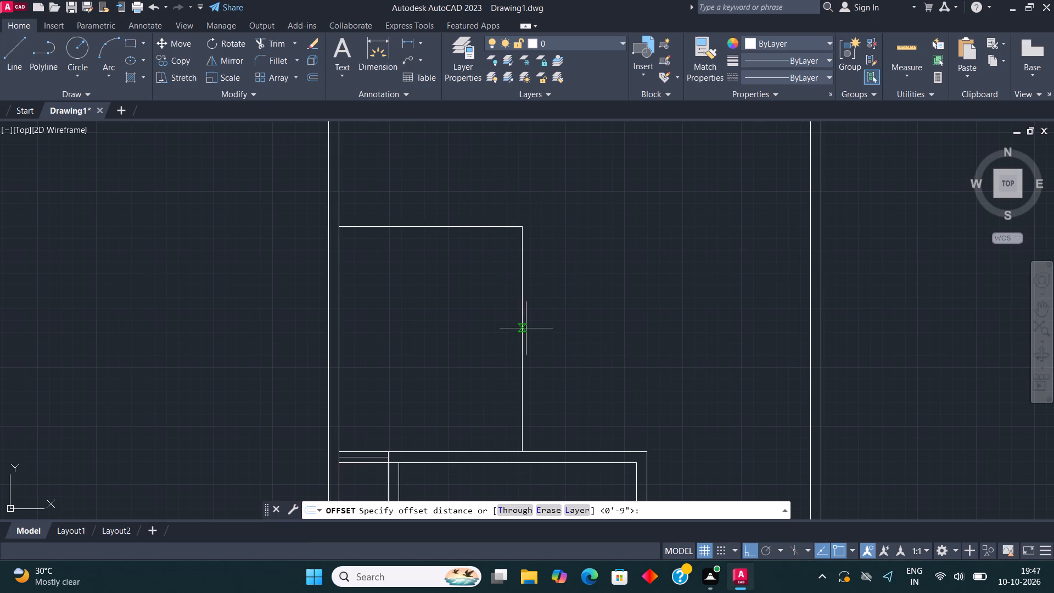
click(525, 328)
text(9")
key(Return)
click(525, 309)
click(522, 305)
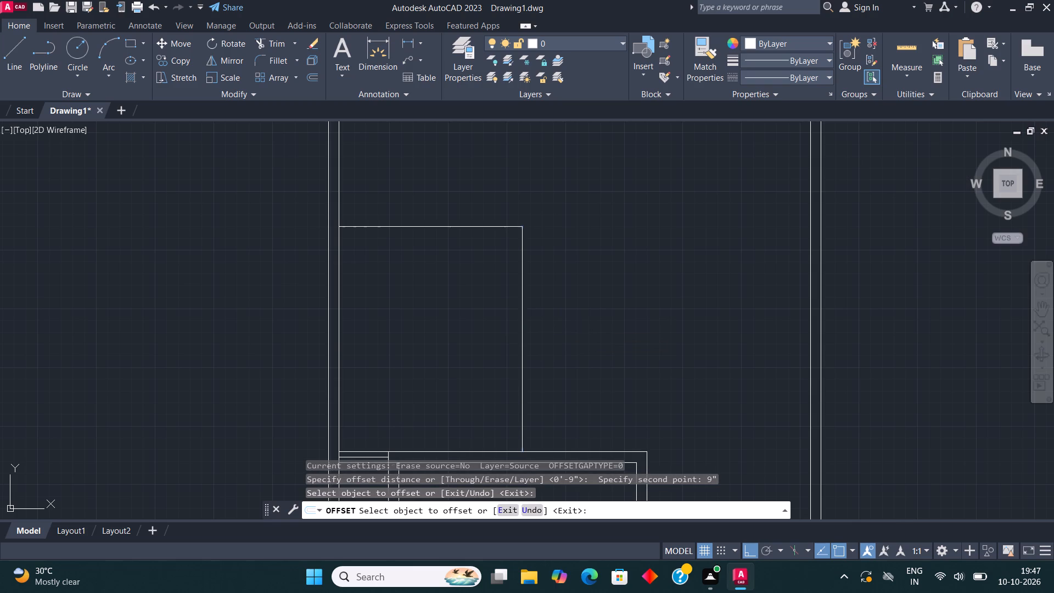
click(533, 310)
click(484, 227)
click(480, 195)
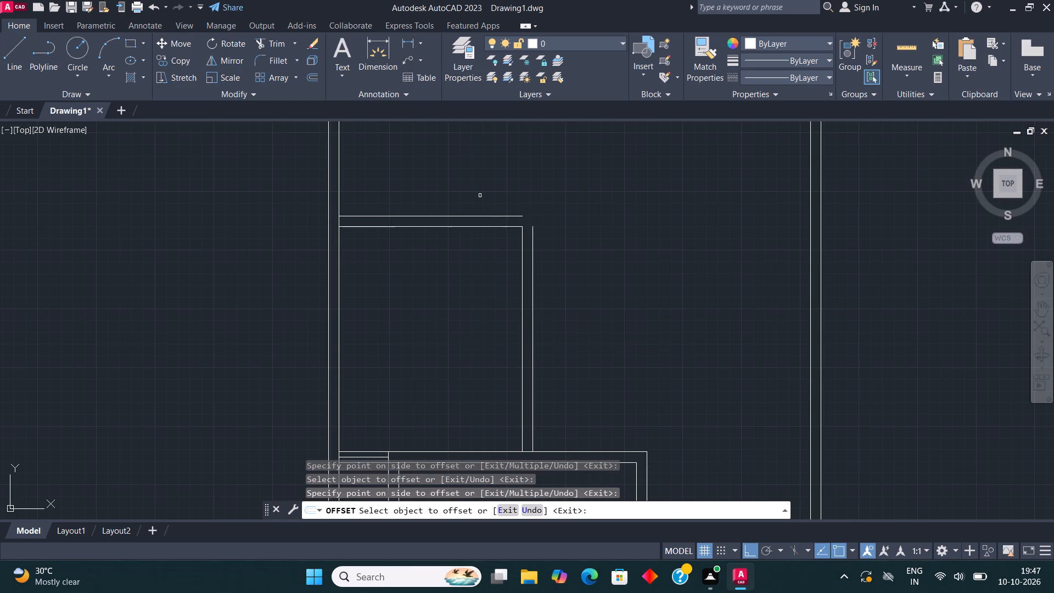
Fillet the outer wall lines at the 13' by 16' room's top-right corner so they meet.
click(279, 60)
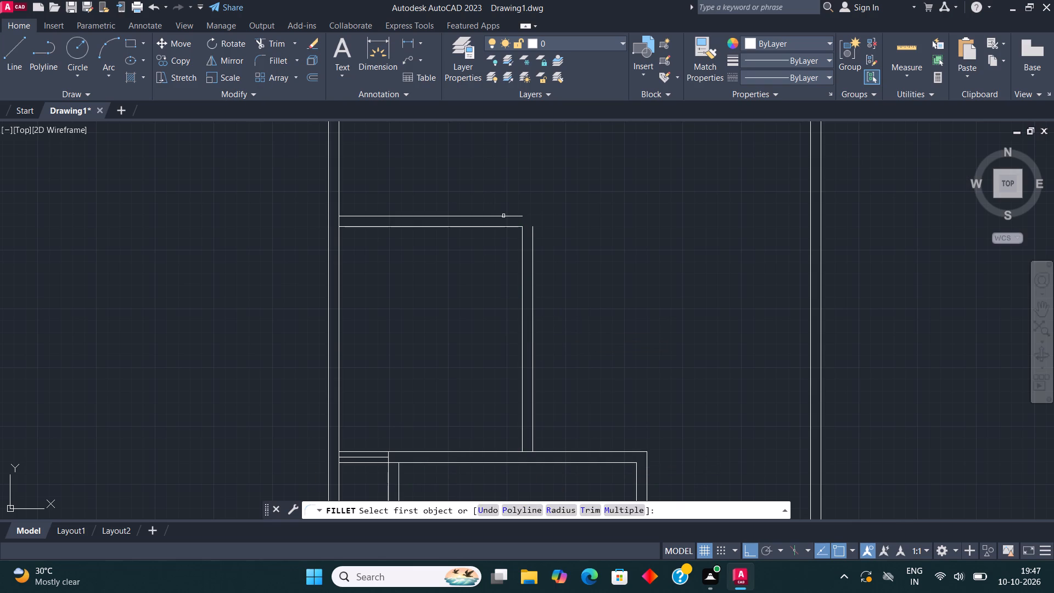
click(509, 215)
click(534, 240)
Extend the 13' by 16' room's right wall to the top outer wall's inner face with two vertical lines.
scroll(442, 255, down, 2)
middle_drag(453, 267, 457, 294)
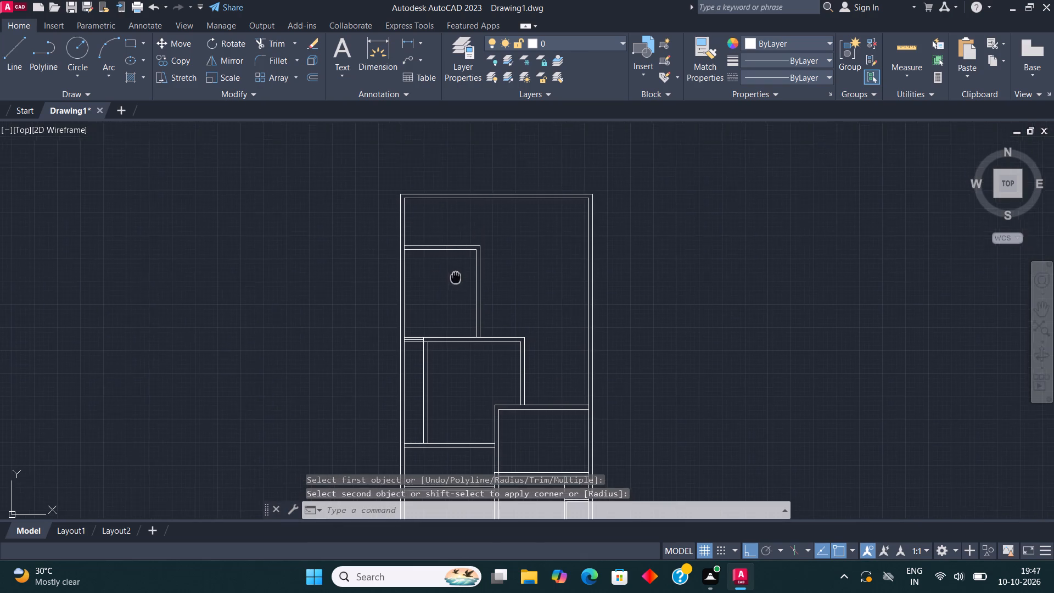
middle_drag(457, 294, 463, 370)
middle_drag(459, 368, 456, 333)
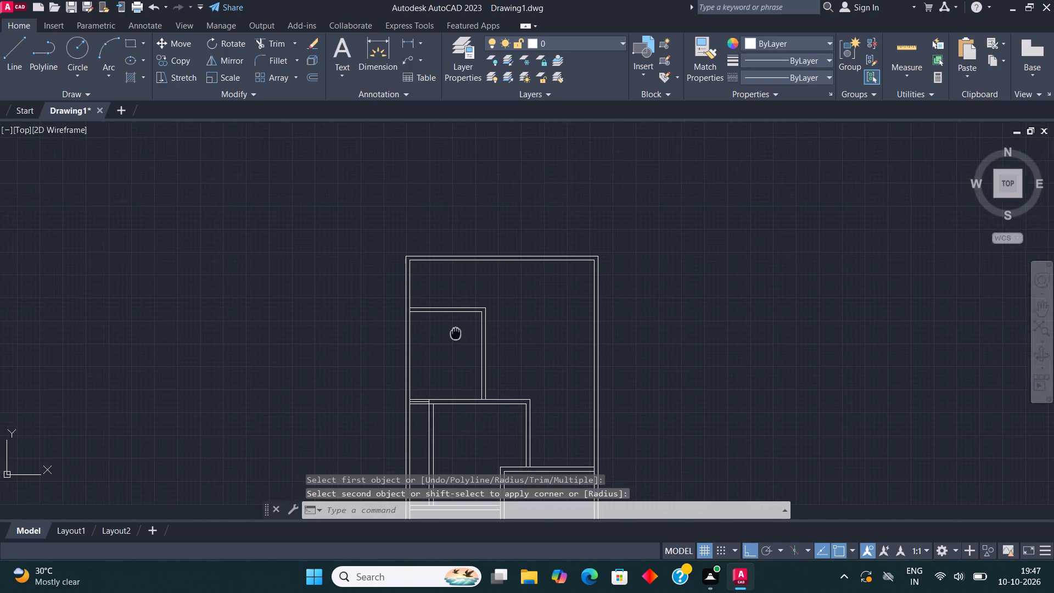
middle_drag(456, 333, 470, 343)
scroll(510, 323, up, 3)
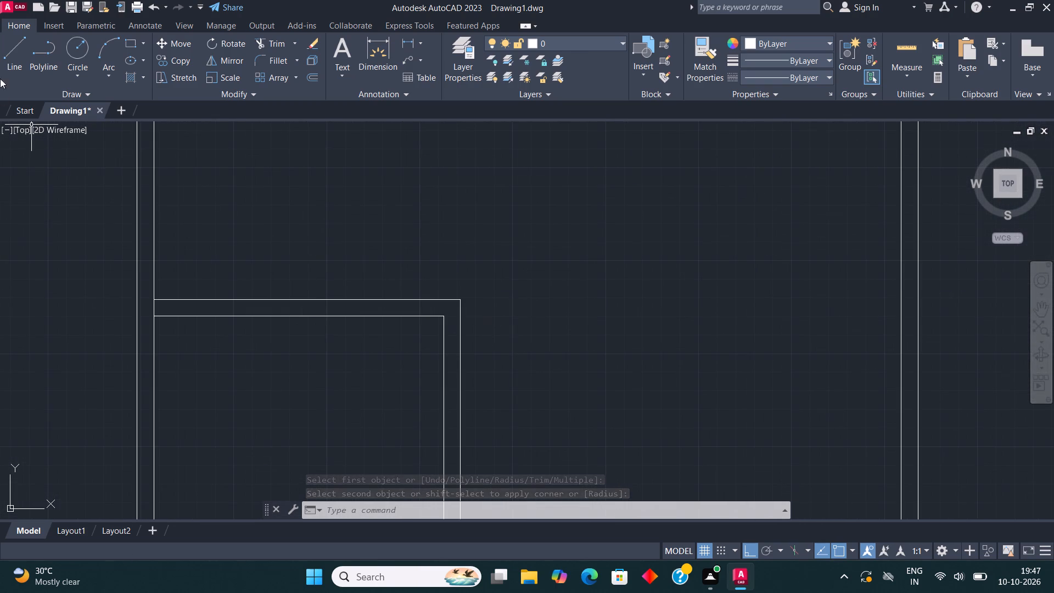
click(10, 52)
middle_drag(282, 236, 287, 393)
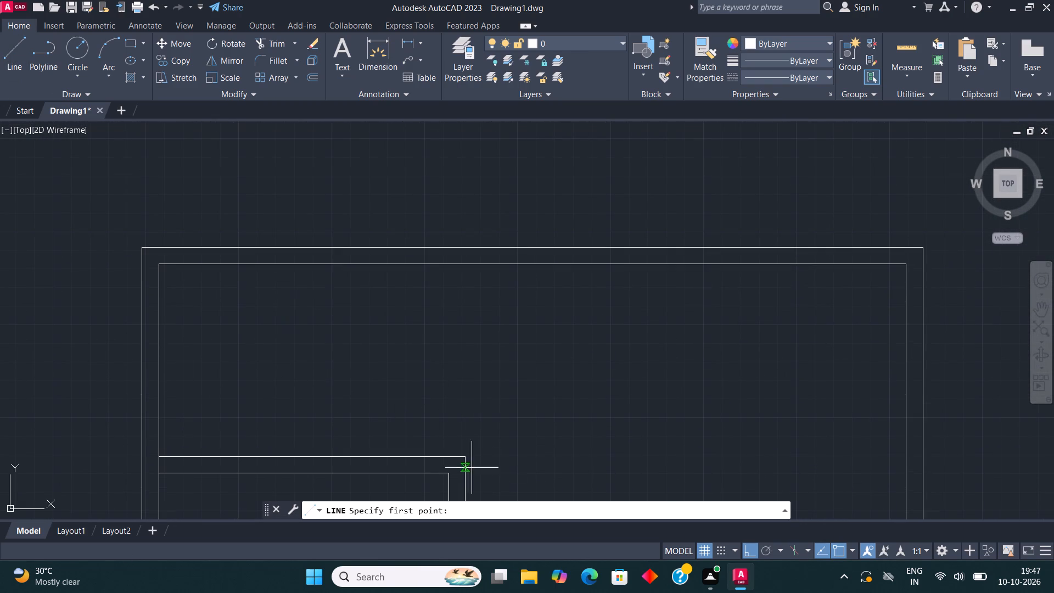
click(461, 459)
click(462, 261)
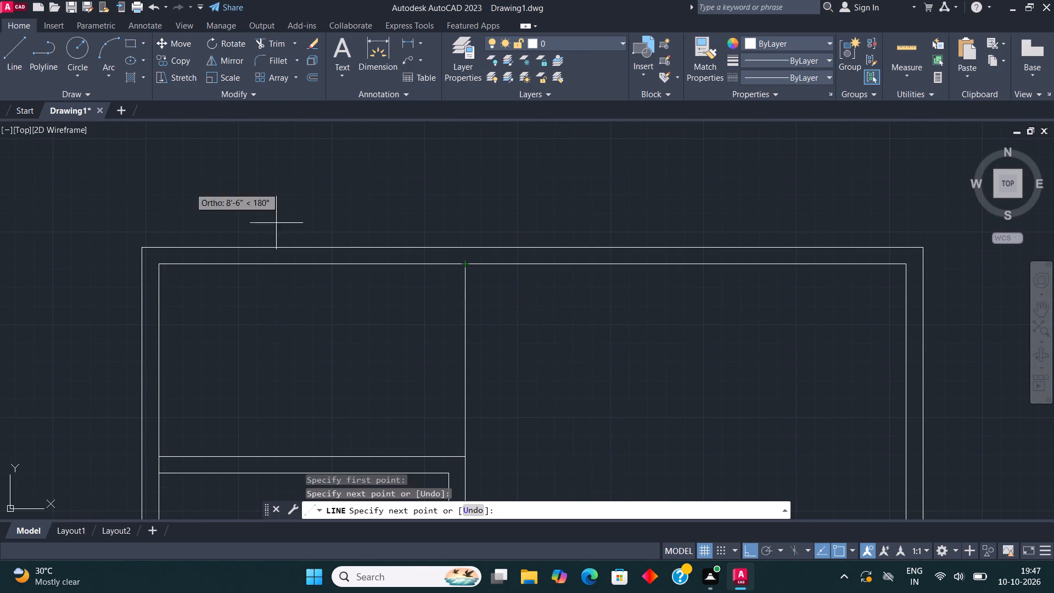
click(24, 59)
click(450, 474)
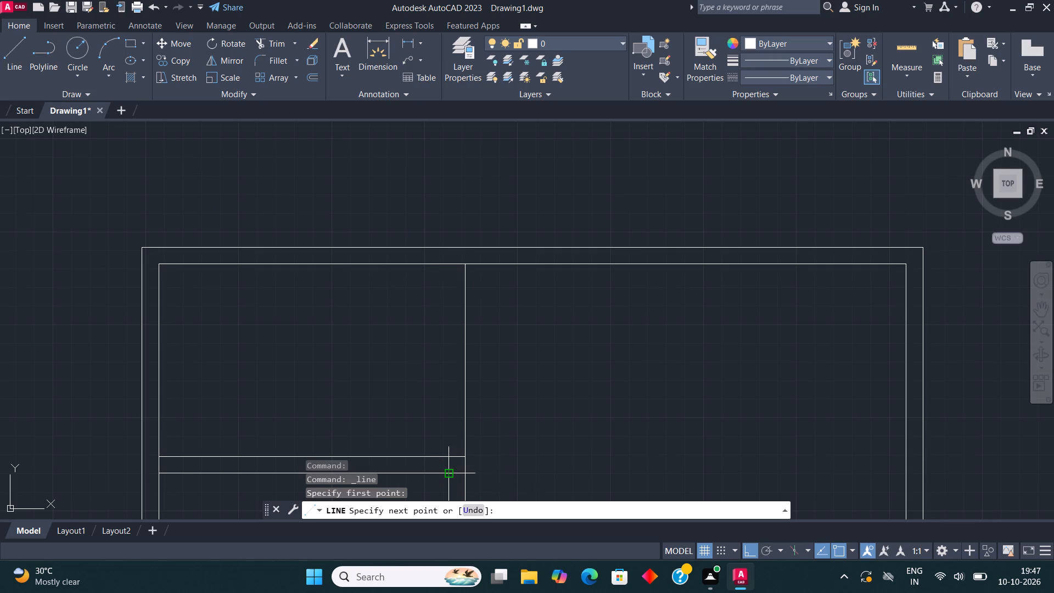
click(451, 266)
key(Escape)
From the top-left room's bottom-right inner corner, draw lines 8' left and 7'6" up, continuing to the top outer wall's inner face.
scroll(453, 273, down, 1)
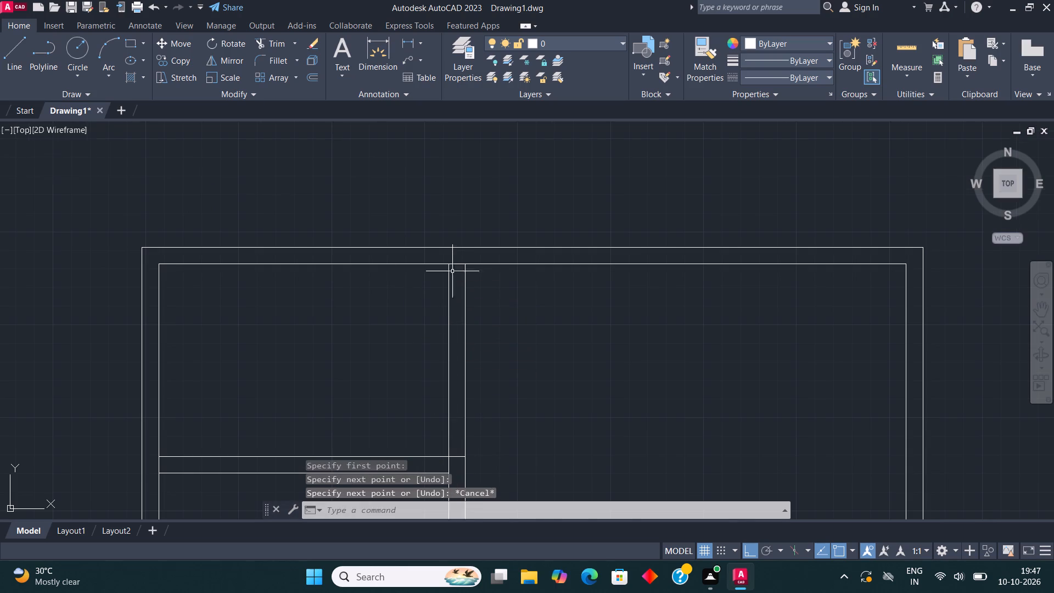
scroll(453, 273, down, 1)
click(13, 46)
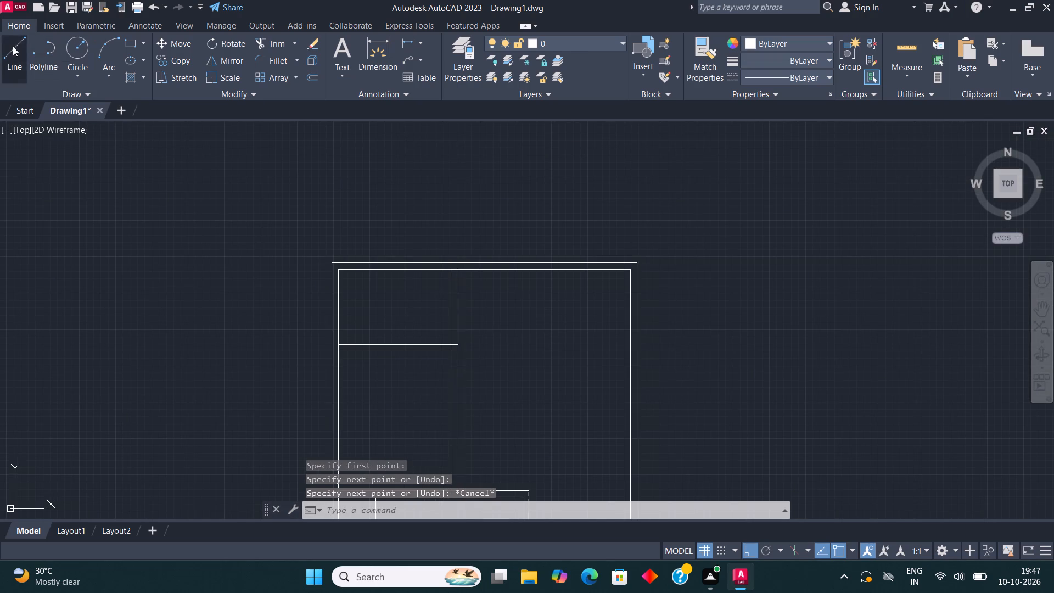
scroll(457, 376, up, 2)
middle_drag(501, 401, 608, 539)
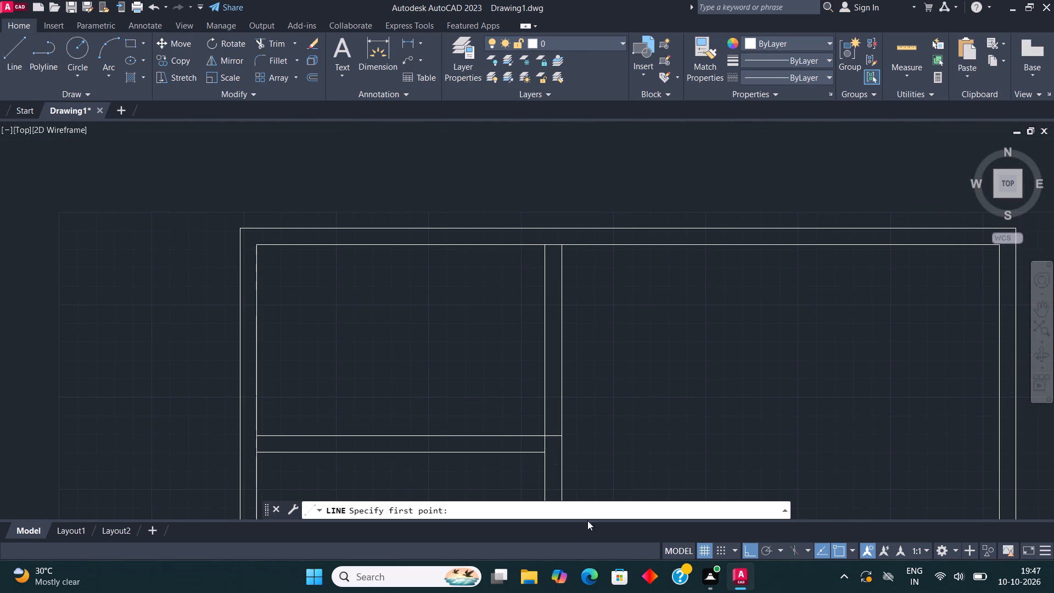
click(543, 434)
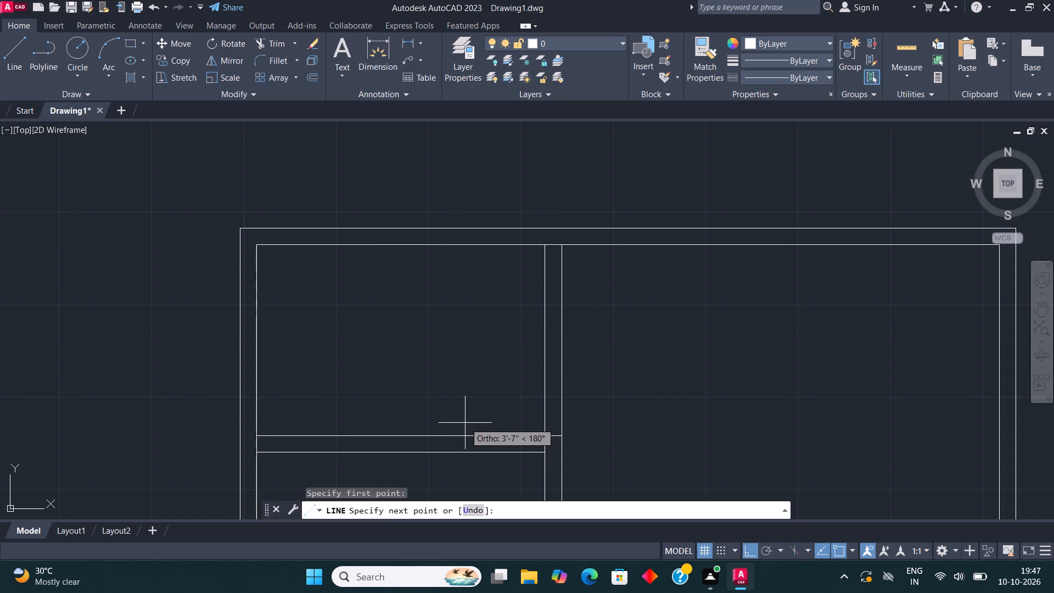
text(8')
key(Return)
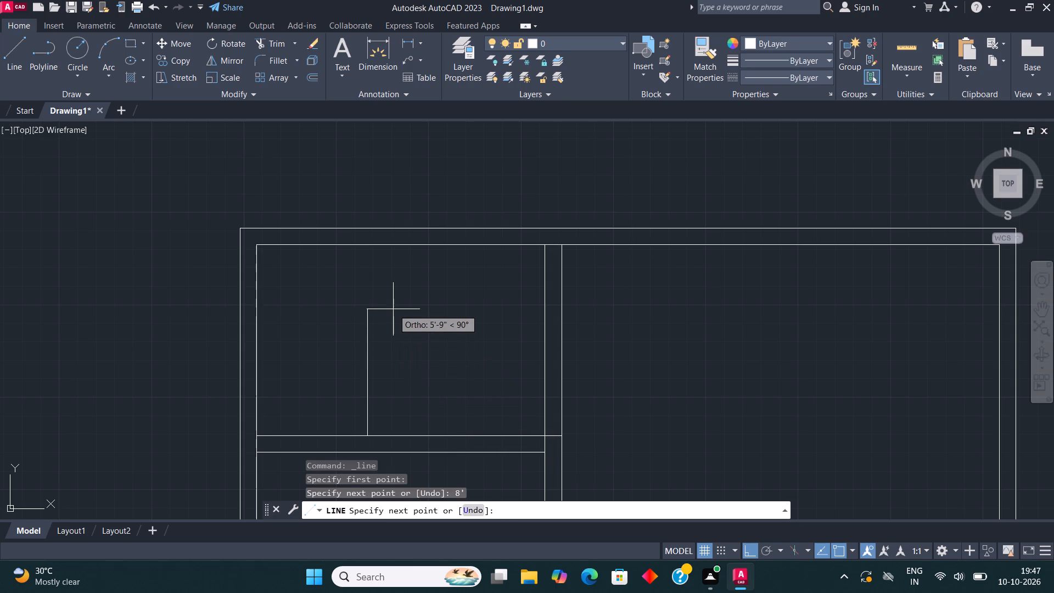
text(7'6')
key(Return)
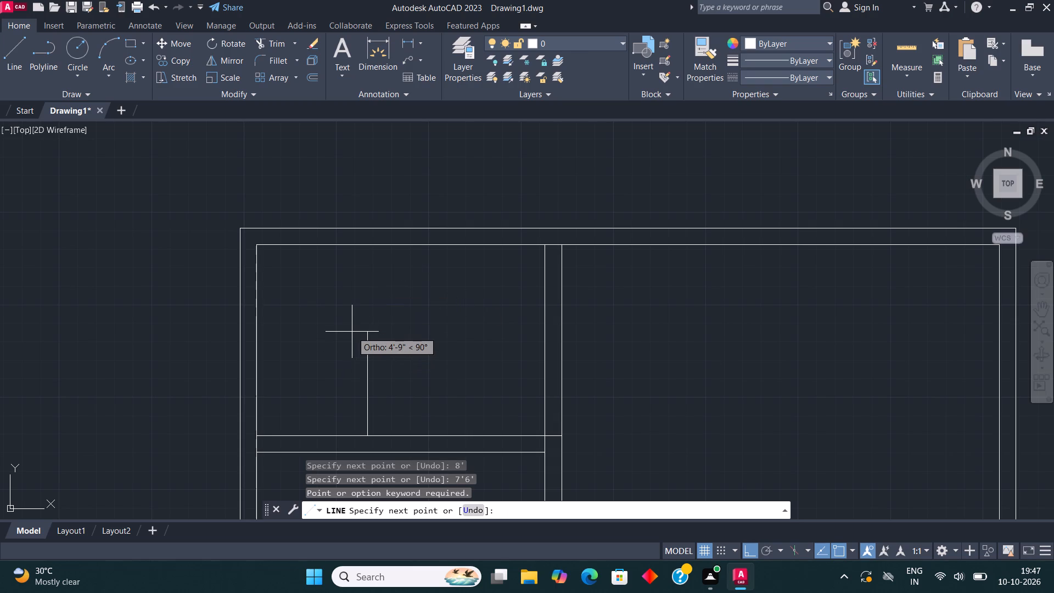
text(7'6")
key(Return)
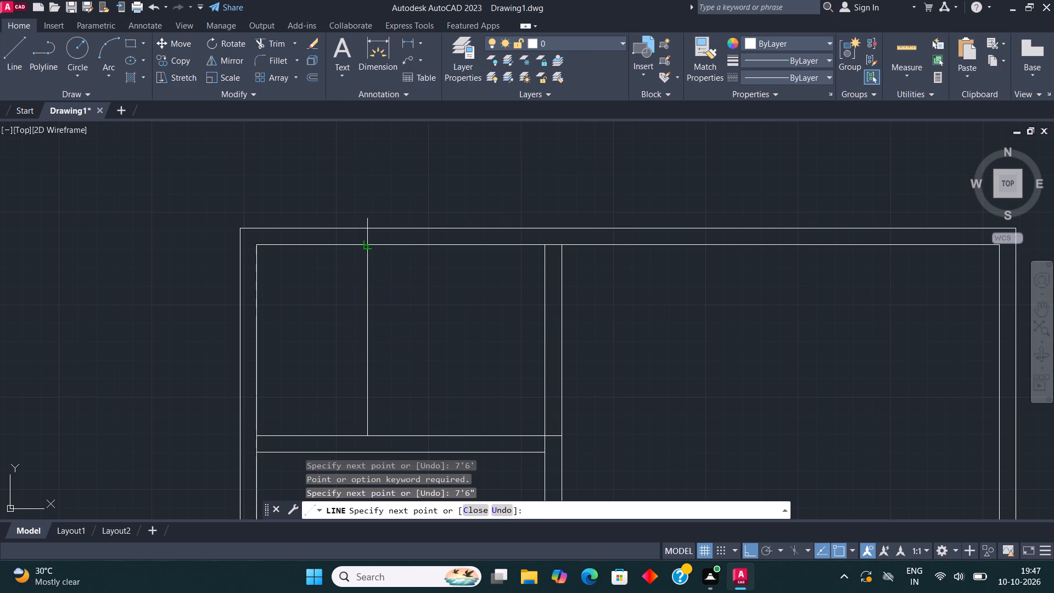
click(367, 246)
key(Escape)
Stretch the 7'6" vertical line's upper end to the inner face of the top outer wall.
middle_drag(439, 271, 469, 262)
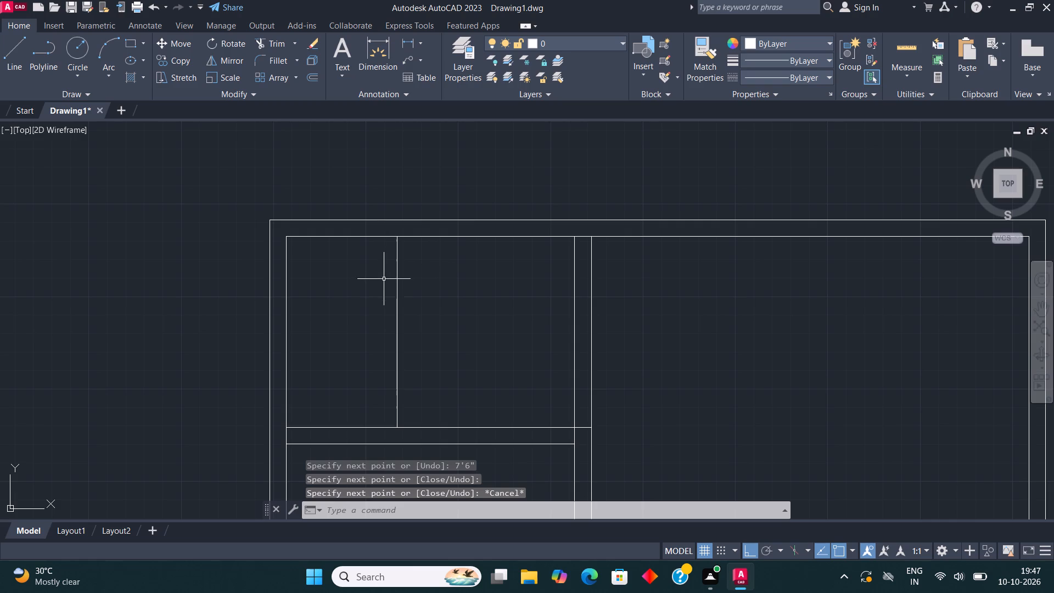
click(400, 307)
click(388, 294)
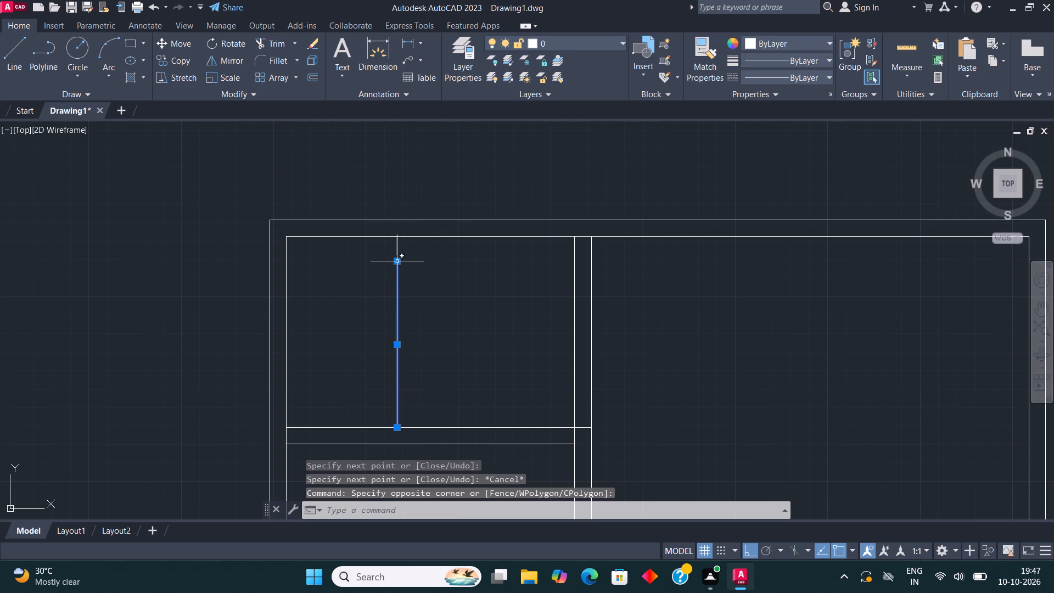
click(396, 260)
click(394, 236)
key(Escape)
Copy the vertical partition line 4.5" to the left to form its wall.
click(397, 282)
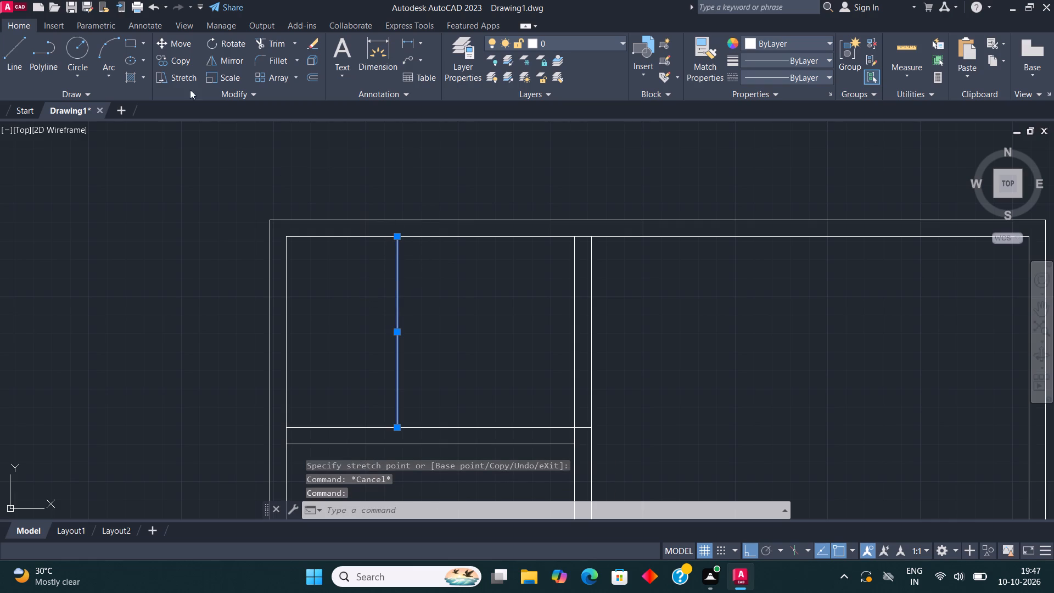
click(169, 65)
click(399, 326)
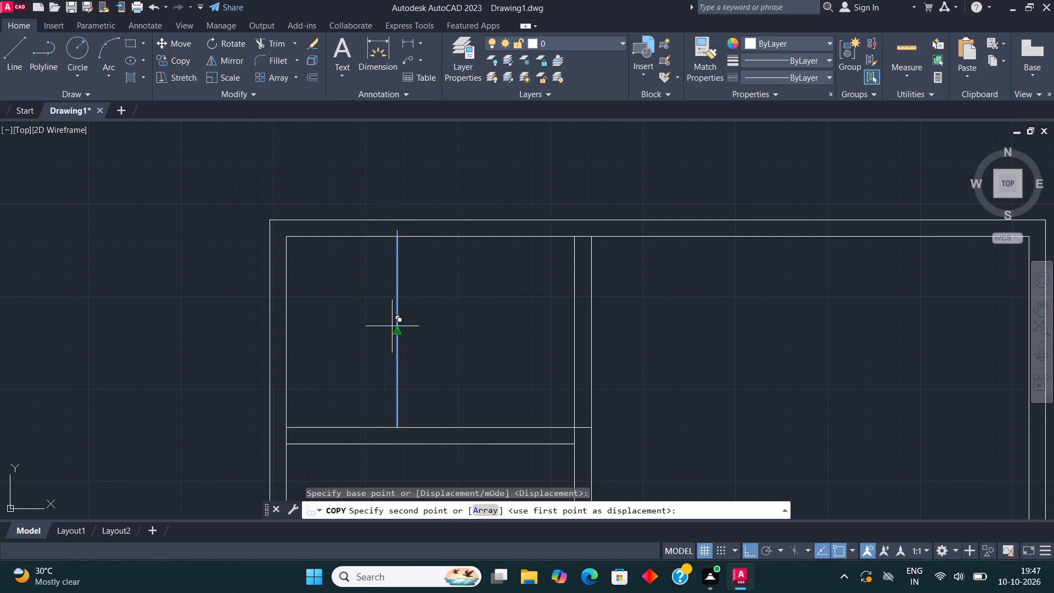
text(4.5")
key(Return)
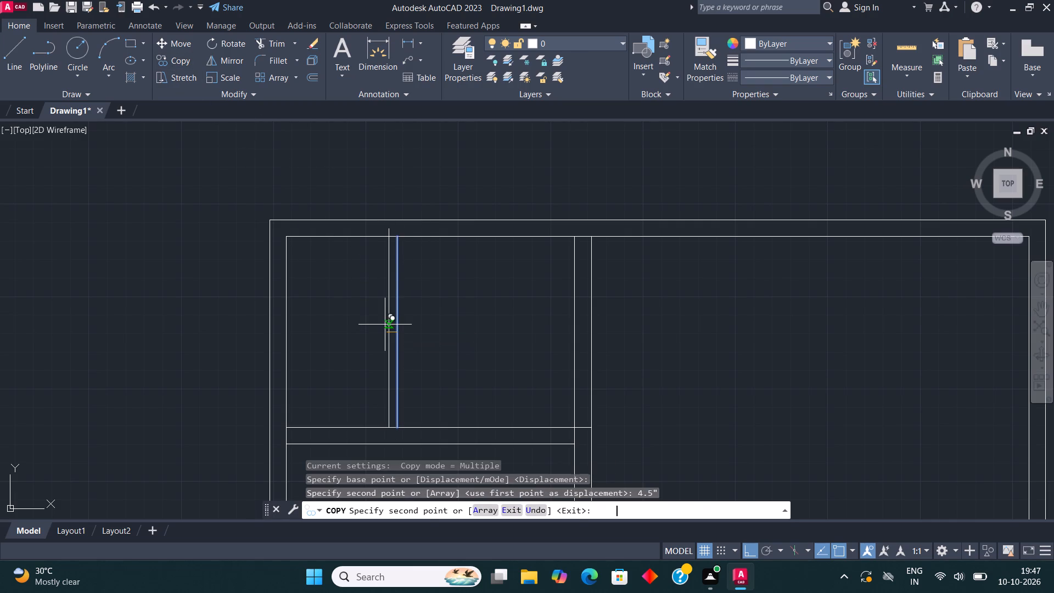
key(Escape)
From the outer walls' top-right inner corner, draw lines 5' left, 7' down, and right to the wall to form a small room.
scroll(400, 306, down, 2)
middle_drag(448, 313, 430, 300)
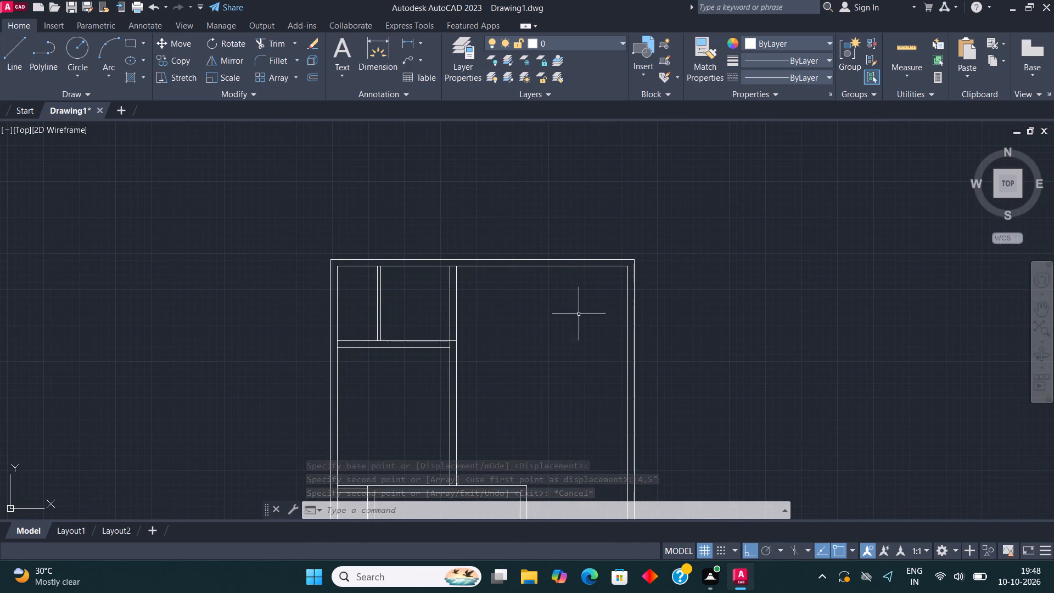
scroll(648, 259, up, 2)
click(23, 59)
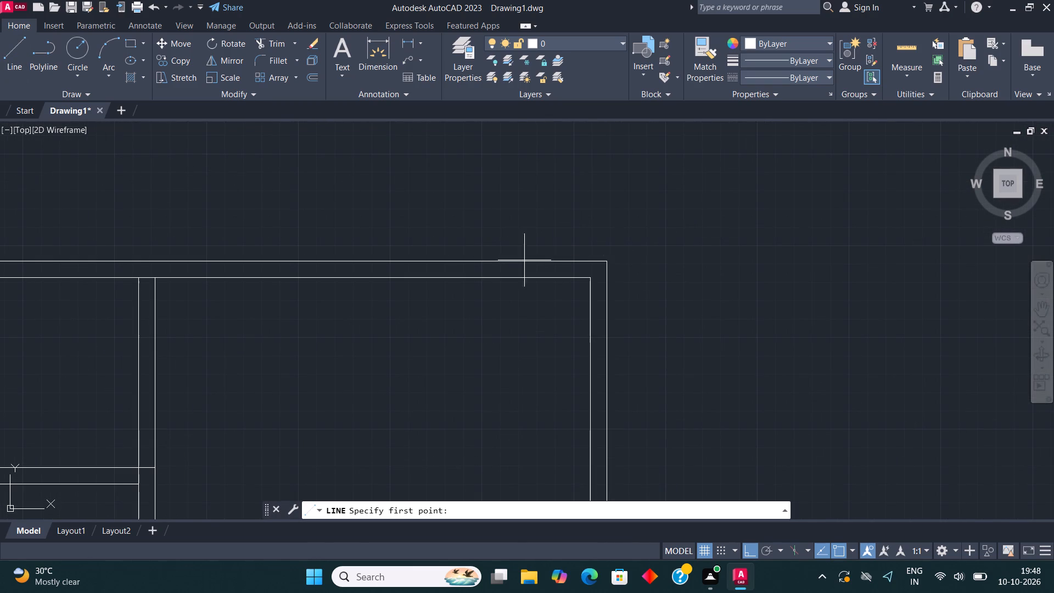
click(591, 275)
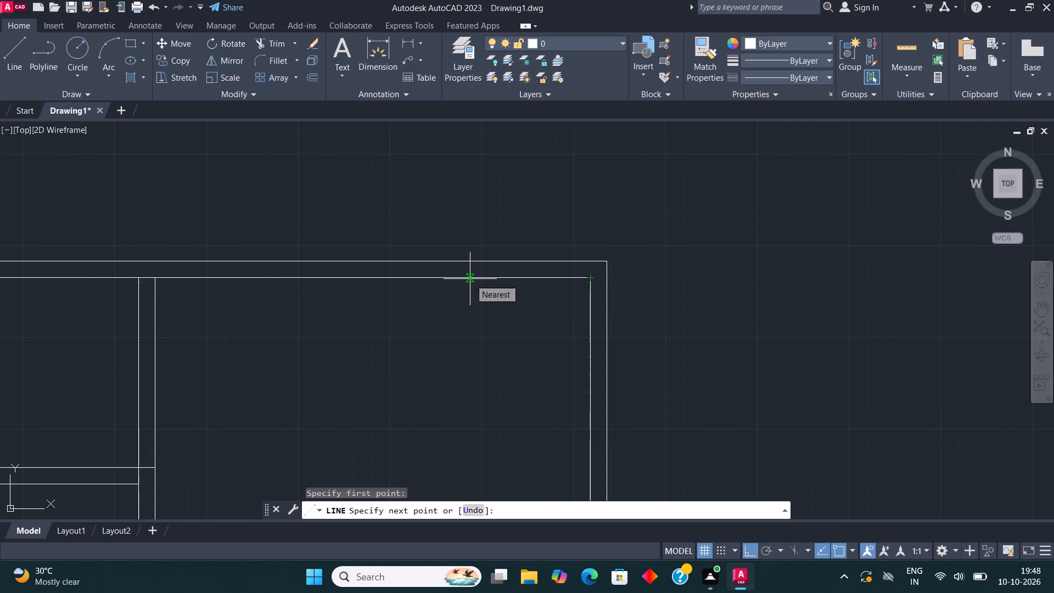
text(5')
key(Return)
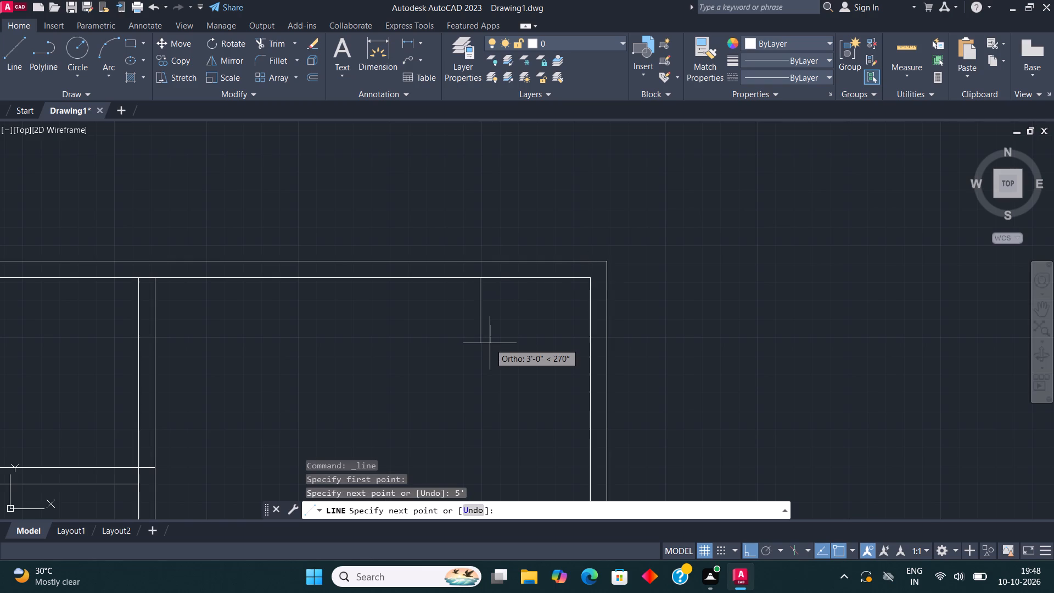
text(7')
key(Return)
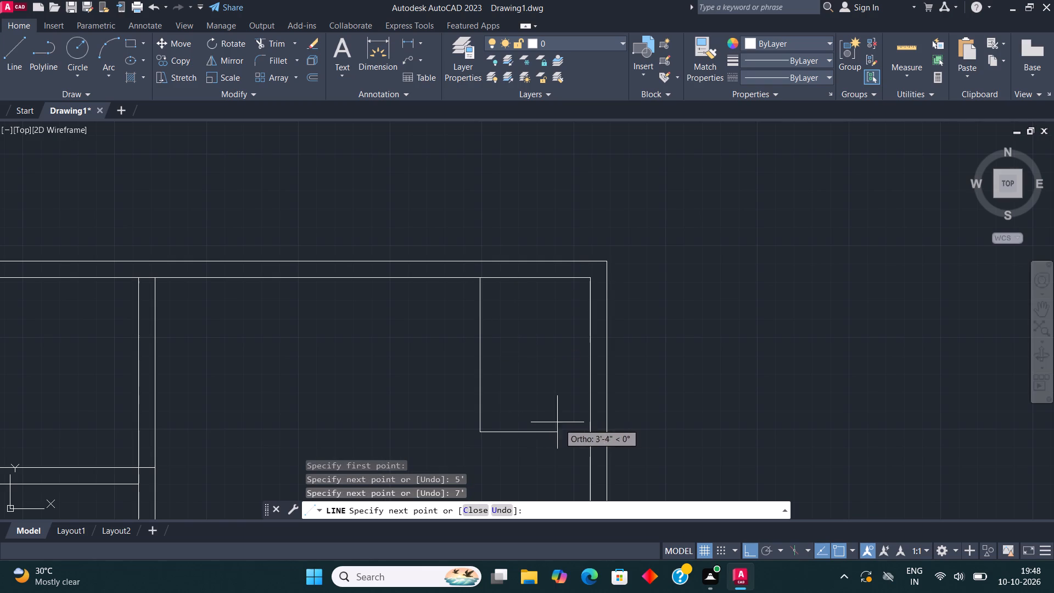
click(589, 428)
middle_drag(619, 350, 671, 278)
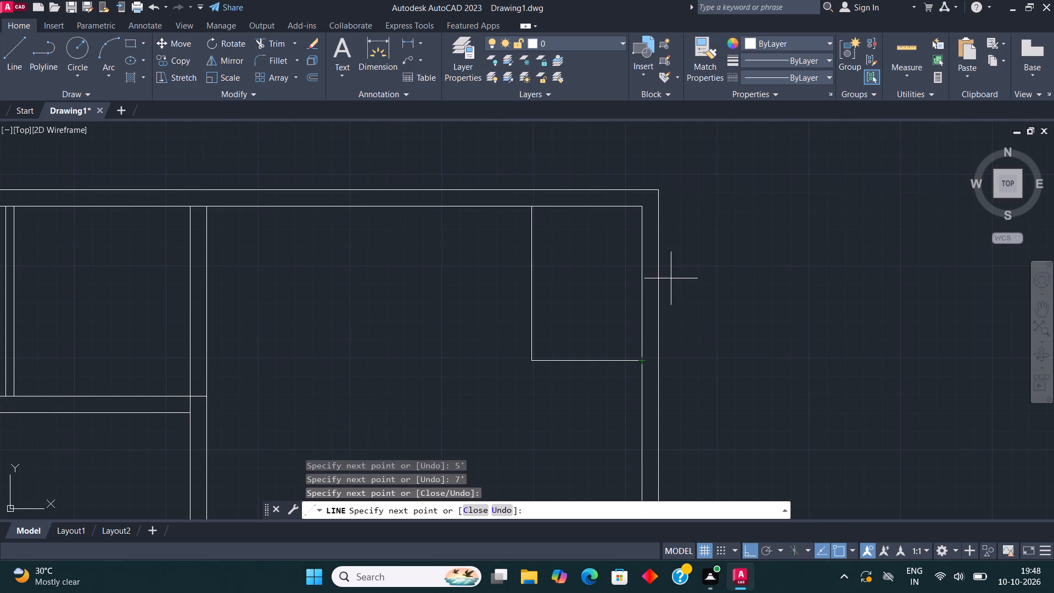
key(Escape)
Offset the 5' by 7' room's left and bottom lines 4.5" outward to form its walls.
click(552, 377)
drag(502, 338, 502, 332)
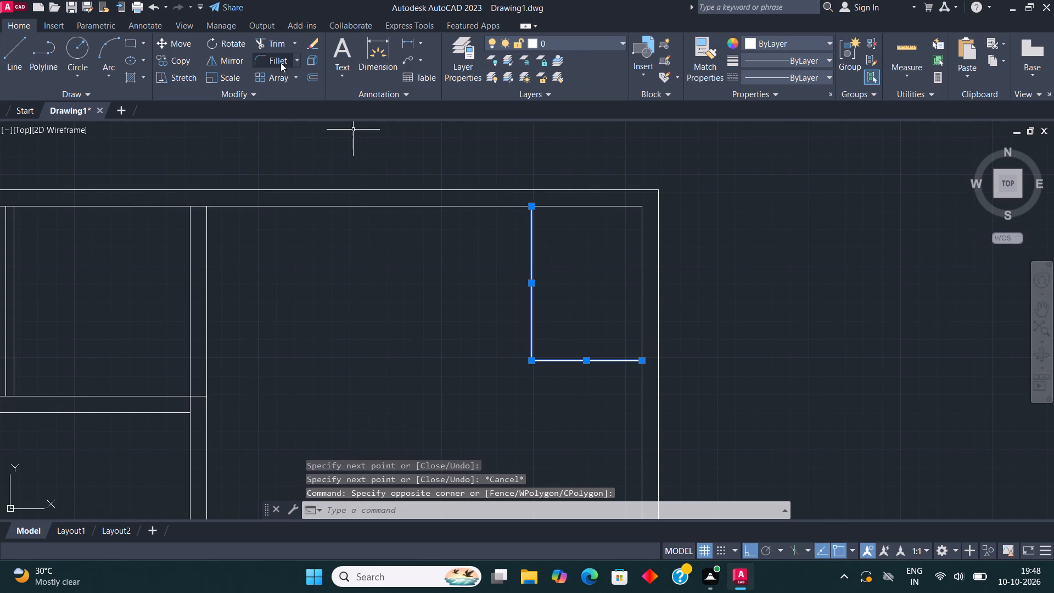
click(311, 75)
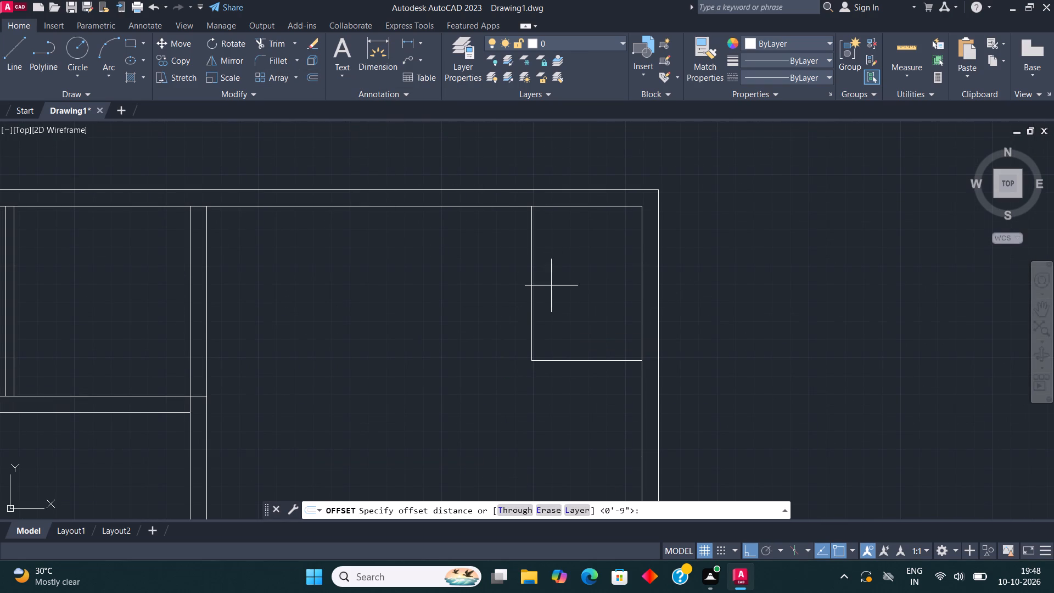
click(532, 295)
text(4.5")
key(Return)
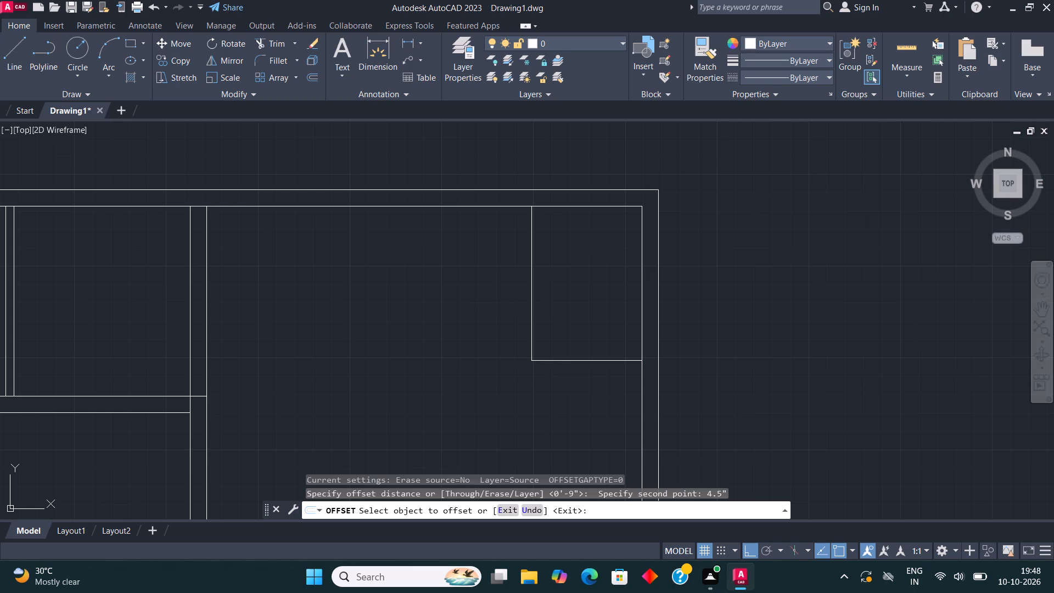
click(532, 308)
click(513, 293)
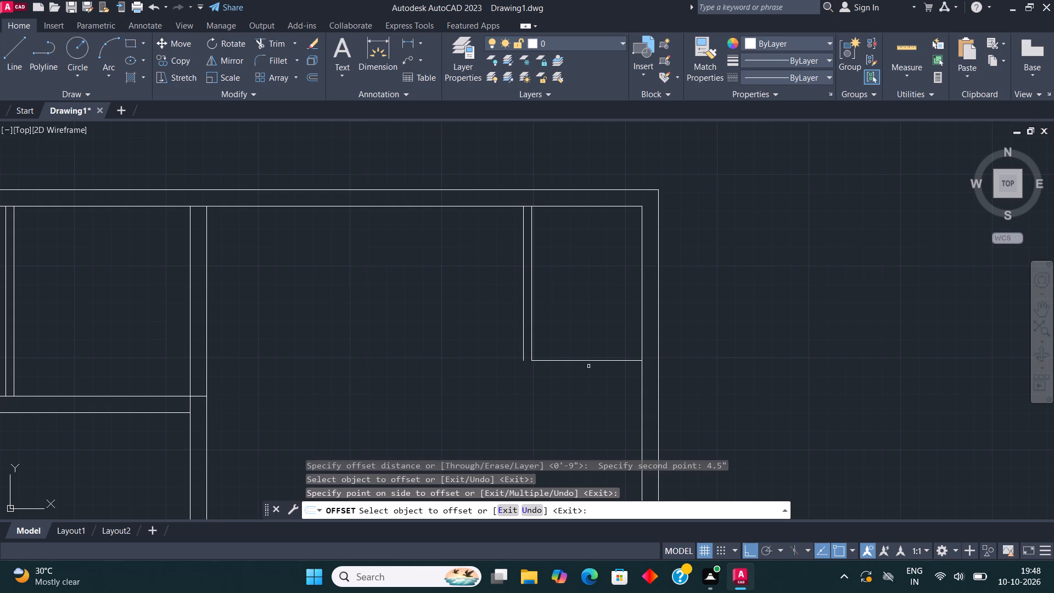
click(586, 361)
click(574, 387)
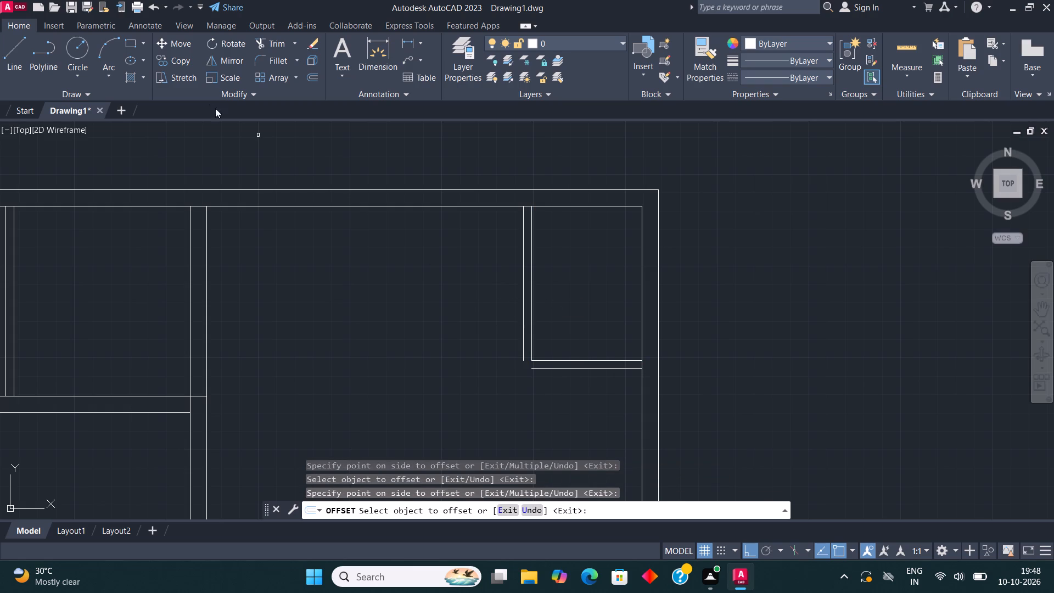
Fillet the outer wall lines at the 5' by 7' room's bottom-left corner so they meet.
click(274, 61)
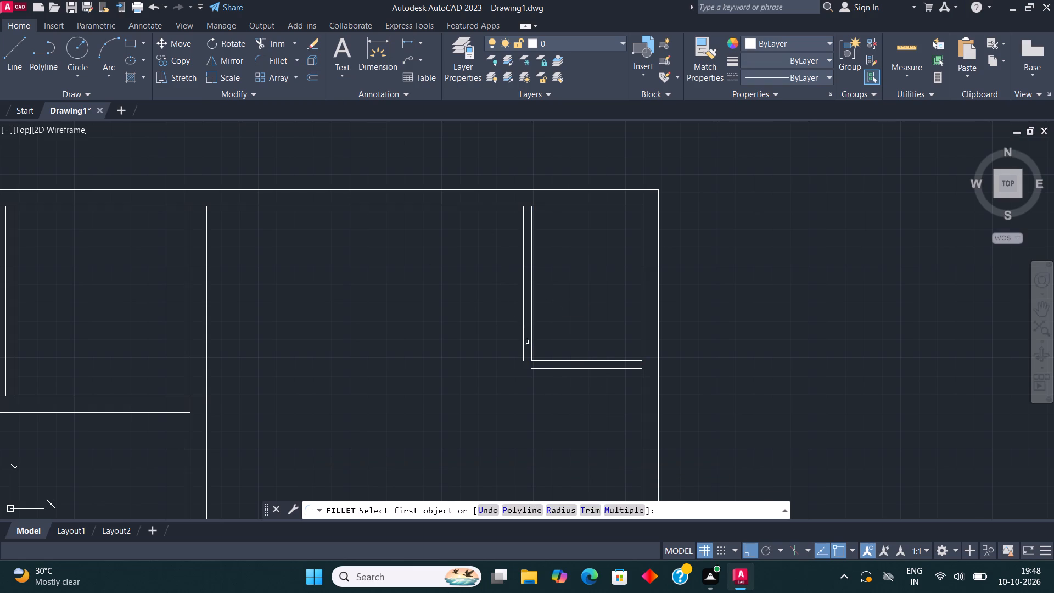
click(525, 340)
click(522, 335)
click(534, 369)
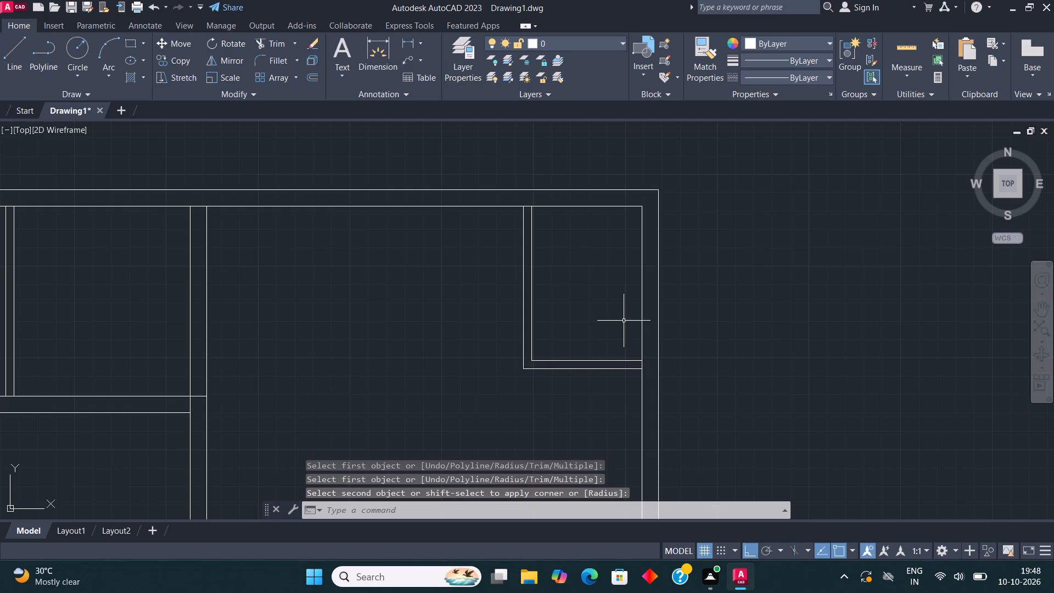
From the 5' by 7' room's outer top-left corner, draw lines 6' down and left to the top-left room's right wall.
middle_drag(620, 315, 602, 251)
click(21, 43)
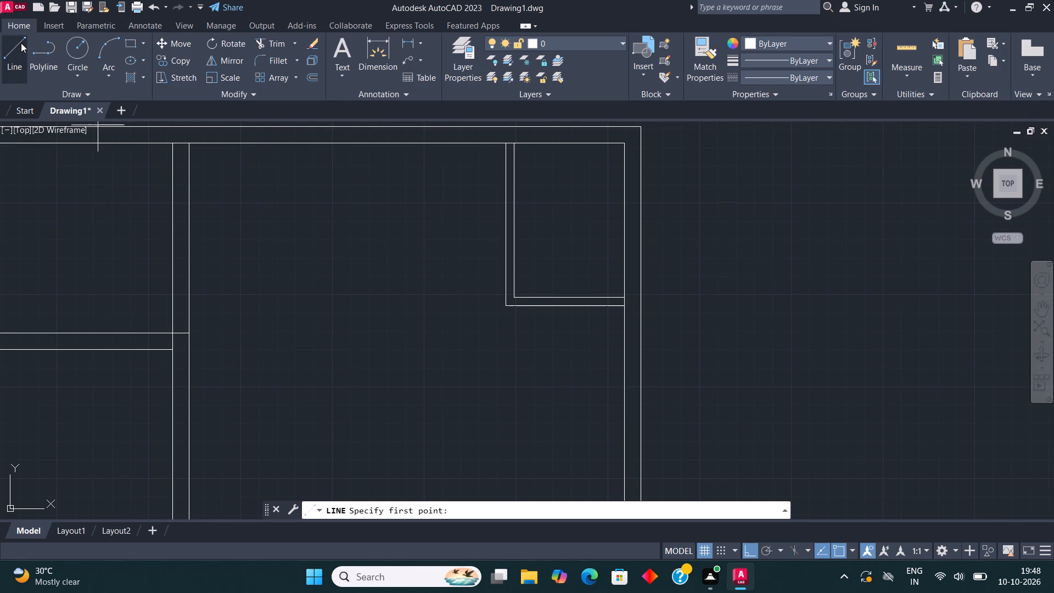
middle_drag(536, 312, 584, 344)
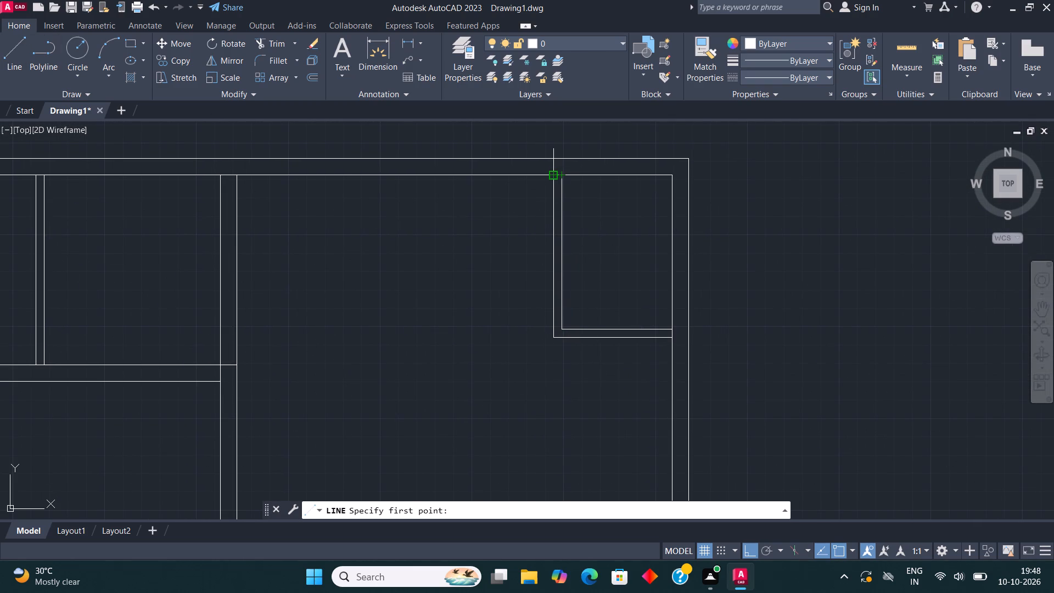
click(553, 175)
text(6')
key(Return)
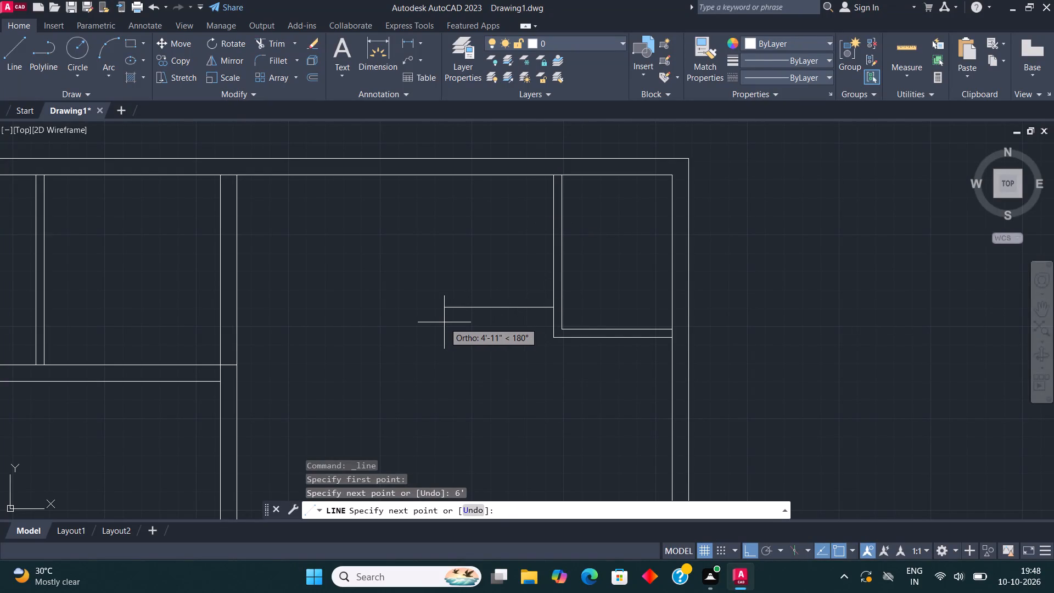
click(235, 306)
key(Escape)
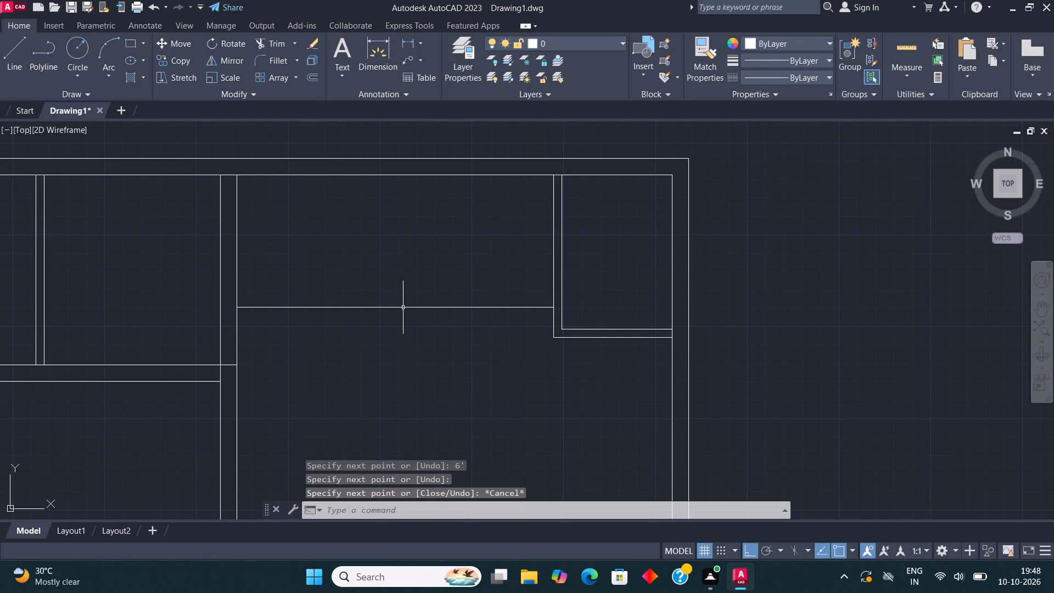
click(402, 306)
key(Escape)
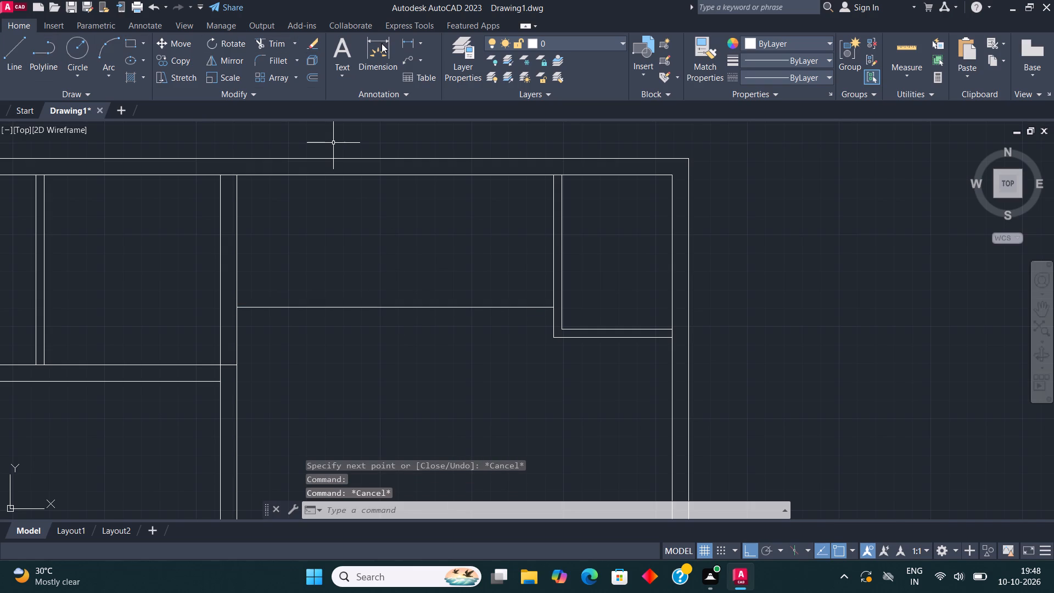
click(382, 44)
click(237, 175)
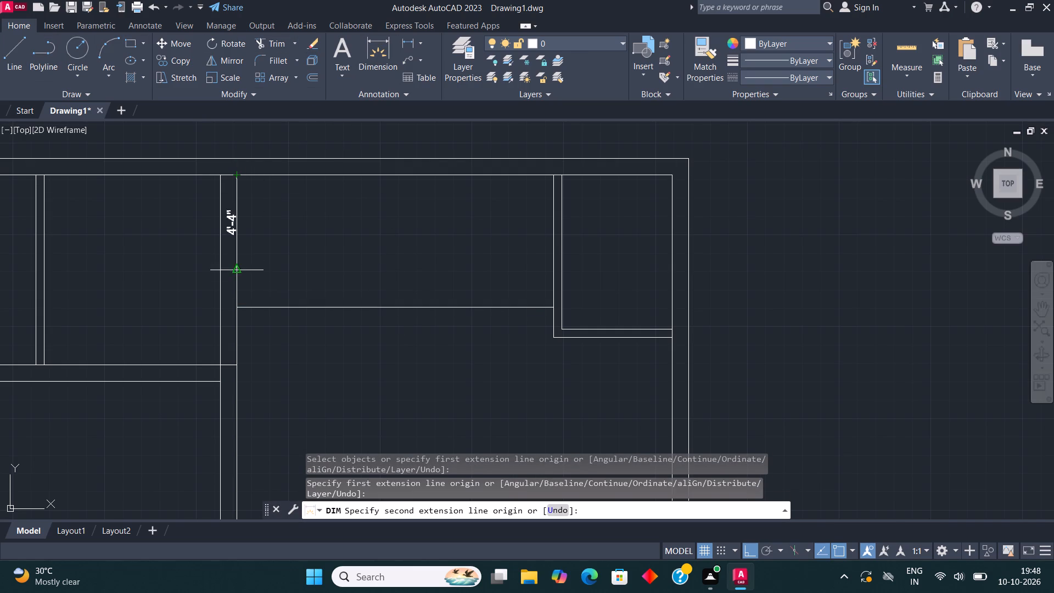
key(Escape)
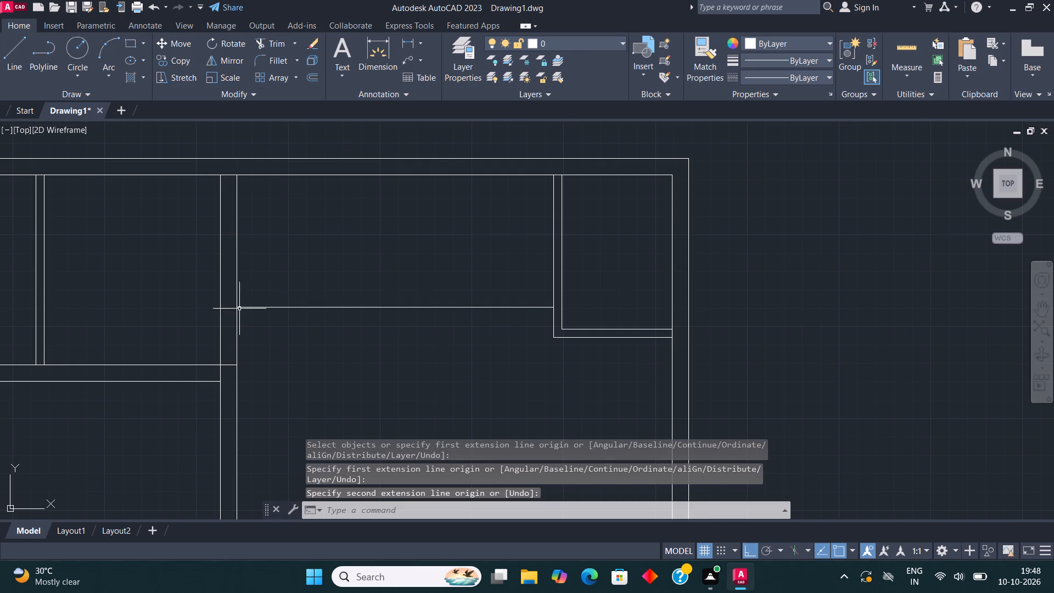
Copy the horizontal line left of the 5' by 7' room 9" downward to form a wall.
middle_drag(326, 286, 280, 312)
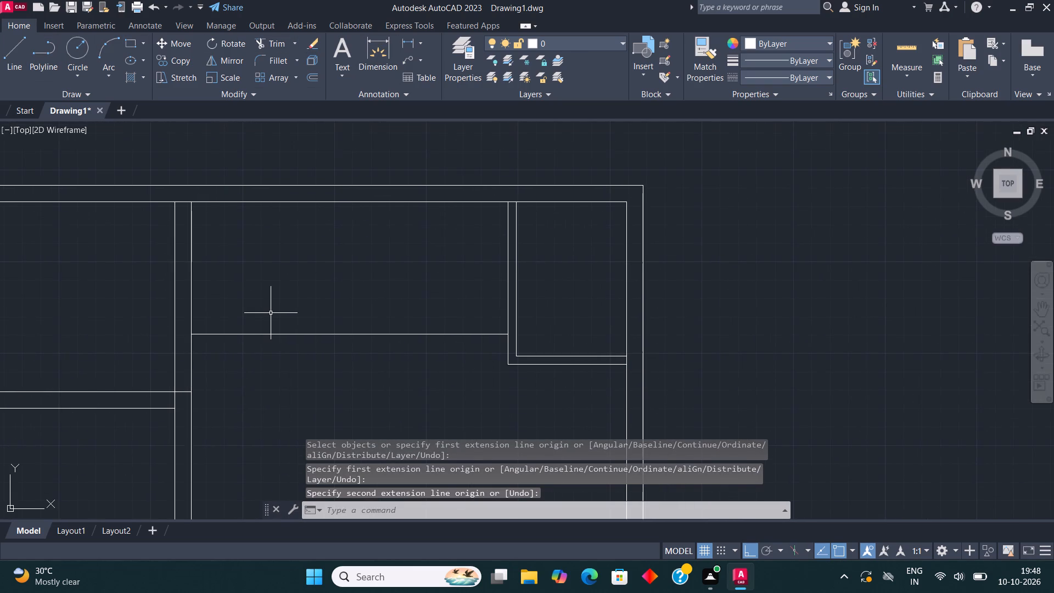
click(360, 337)
click(240, 322)
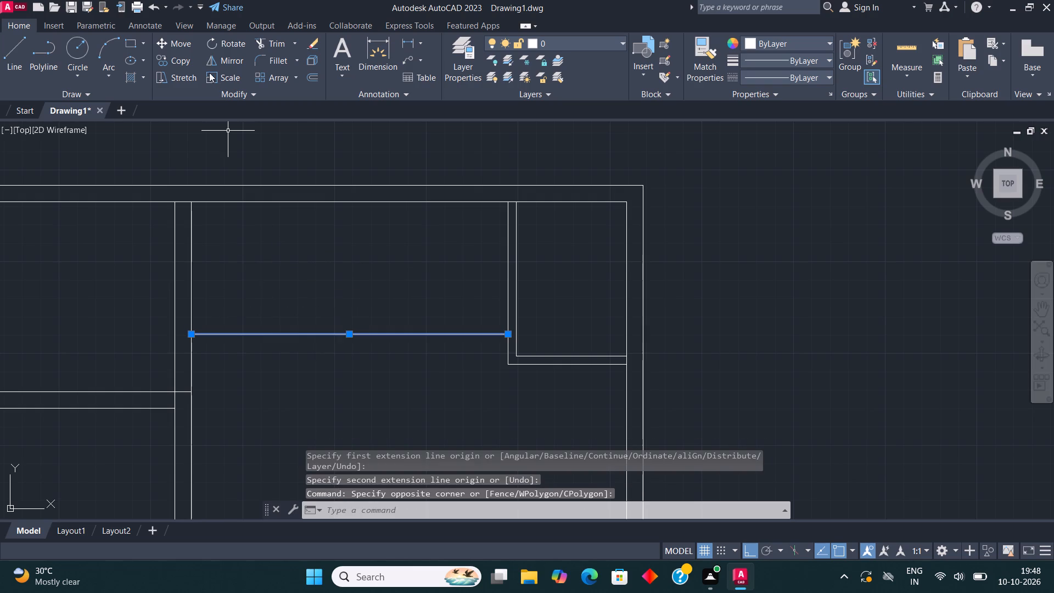
click(185, 68)
click(349, 329)
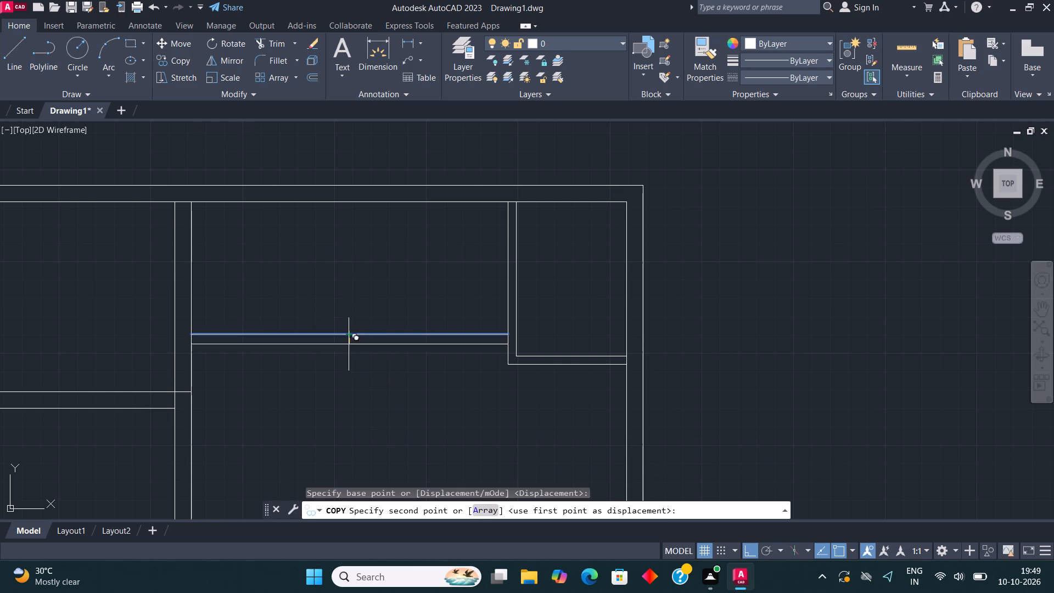
text(9")
key(Return)
key(Escape)
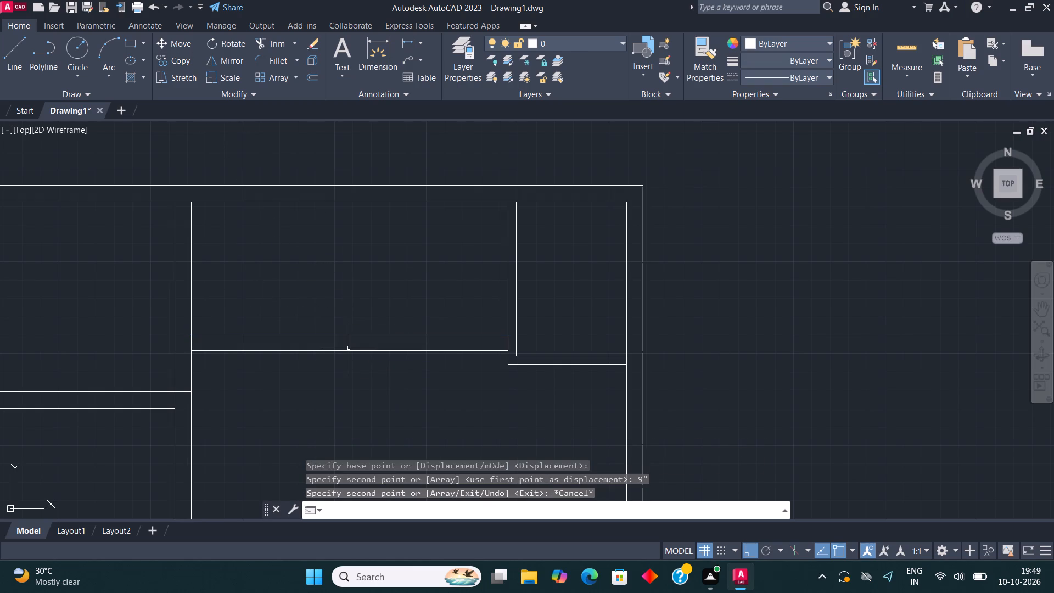
From the new 9" wall's lower-left end, draw lines 13'9" down, 14'4.5" right, and up to the 5' by 7' room's outer bottom-left corner.
middle_drag(427, 345, 432, 340)
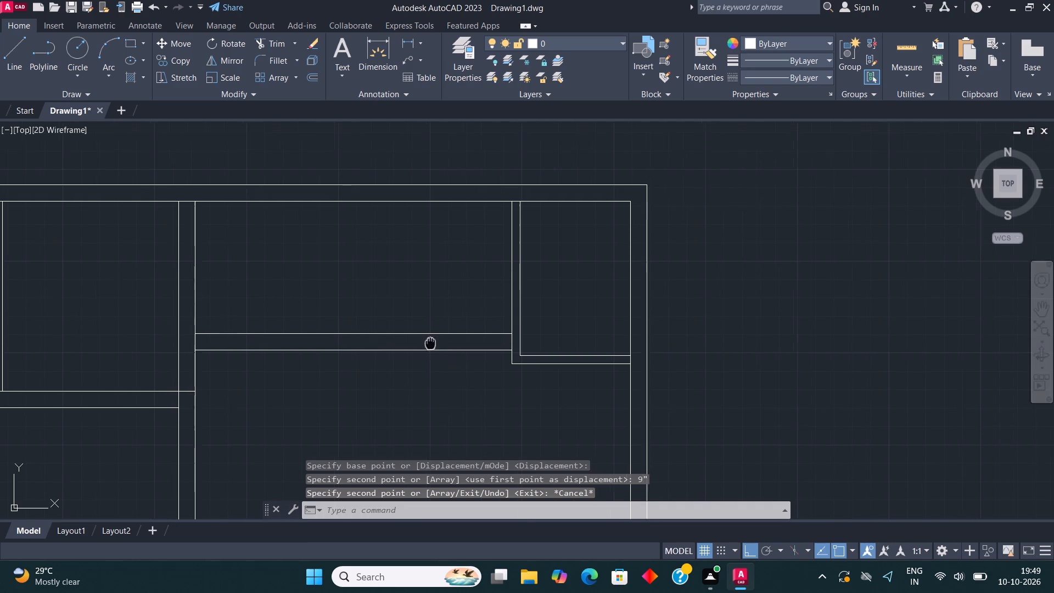
middle_drag(432, 340, 449, 264)
middle_drag(436, 322, 450, 259)
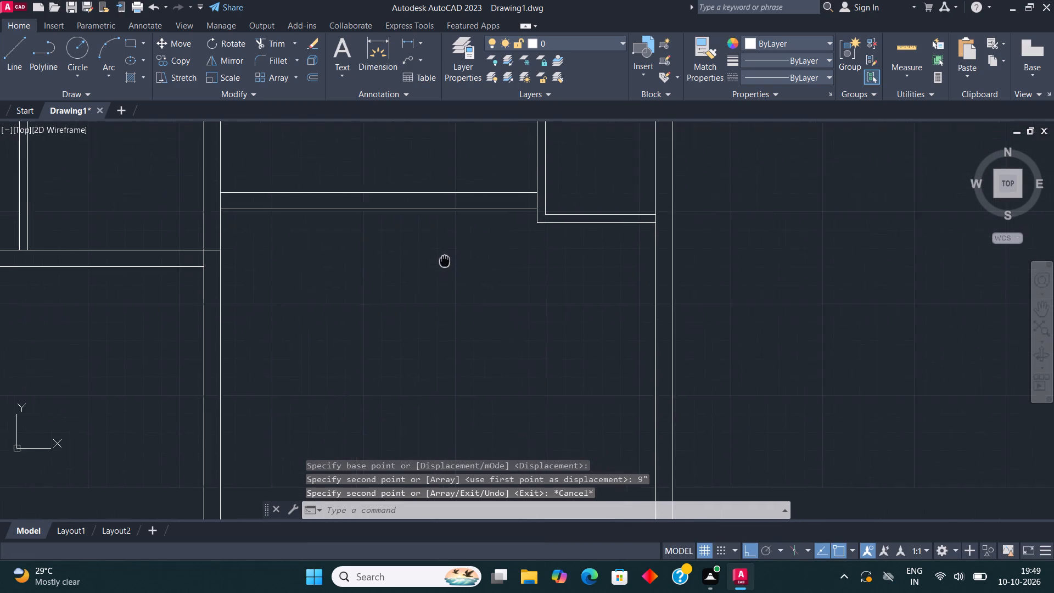
middle_drag(450, 259, 455, 257)
click(13, 52)
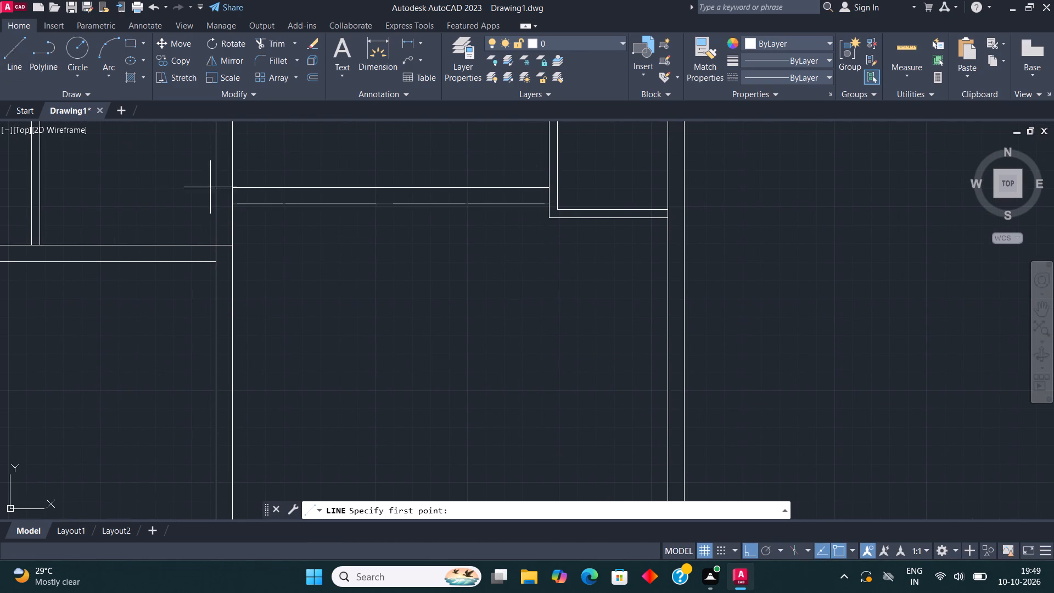
click(229, 205)
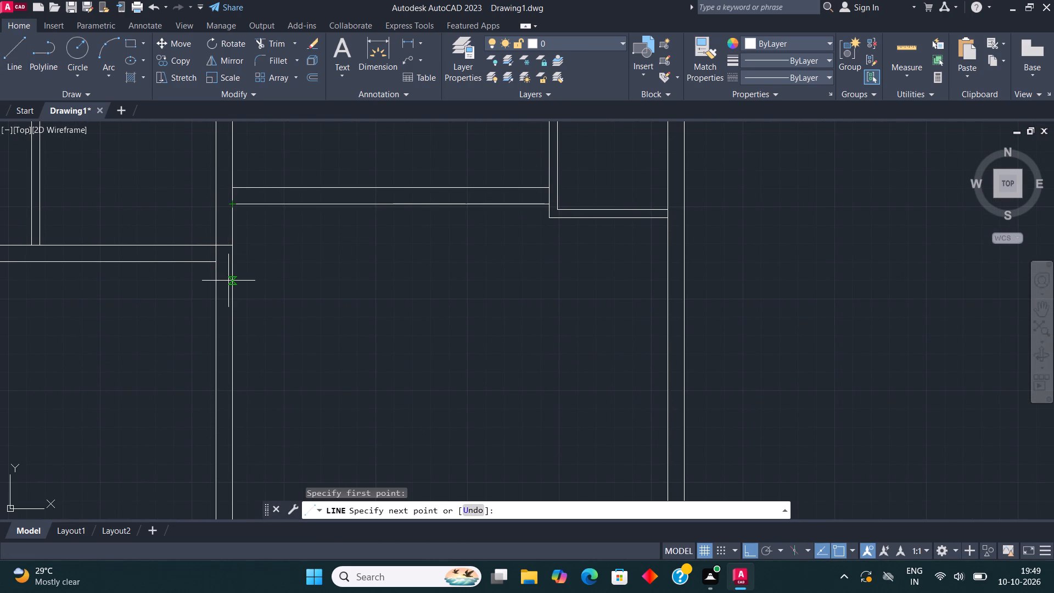
text(13')
text(9")
key(Return)
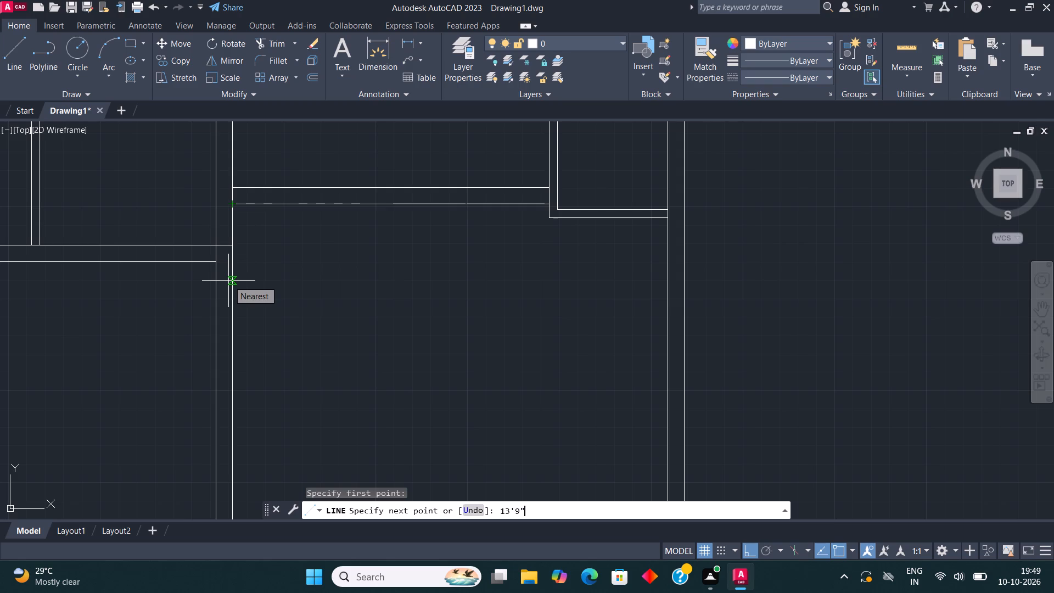
scroll(422, 307, down, 3)
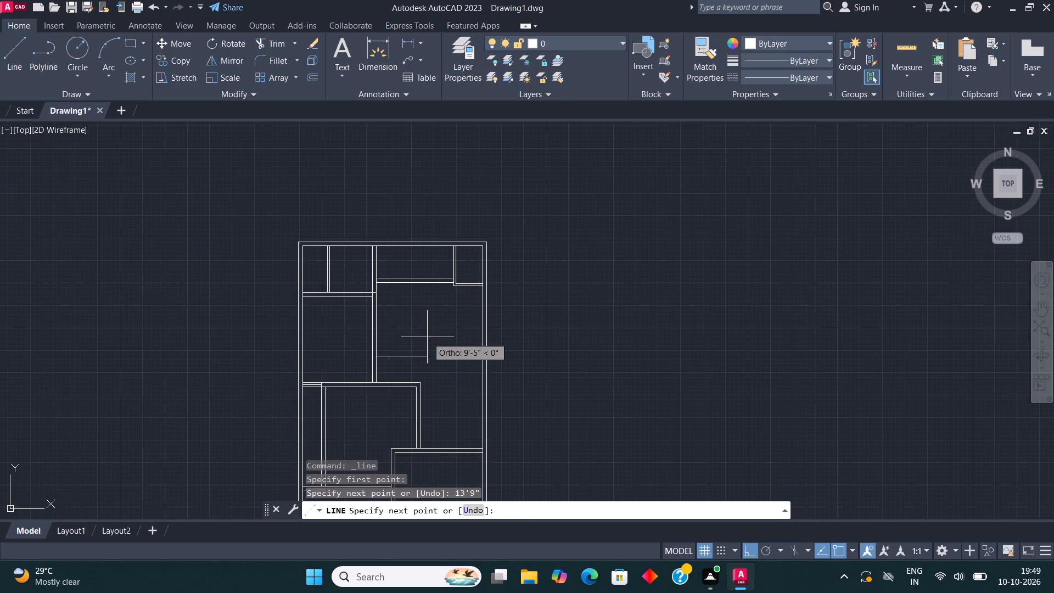
scroll(427, 339, up, 2)
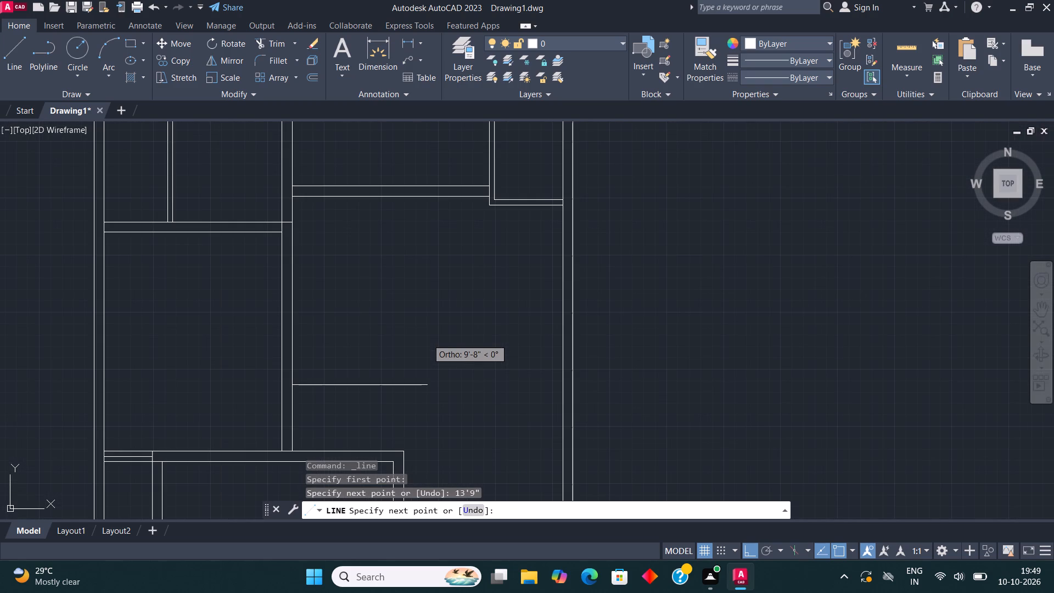
text(14')
text(4.5")
key(Return)
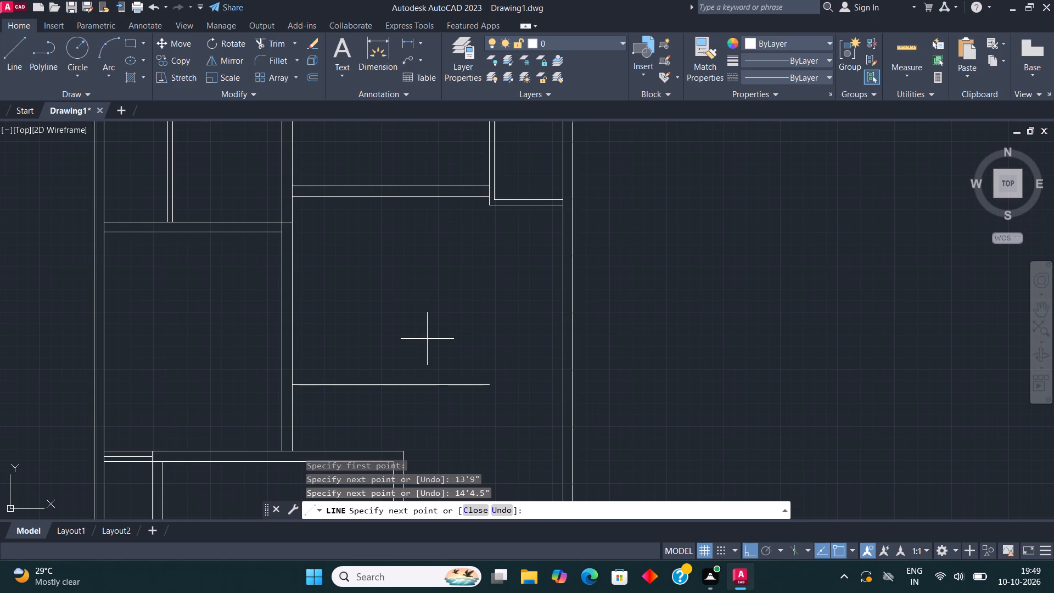
click(495, 209)
key(Escape)
Copy the new room's right line 4.5" outward to form its partition wall.
middle_drag(519, 286, 524, 277)
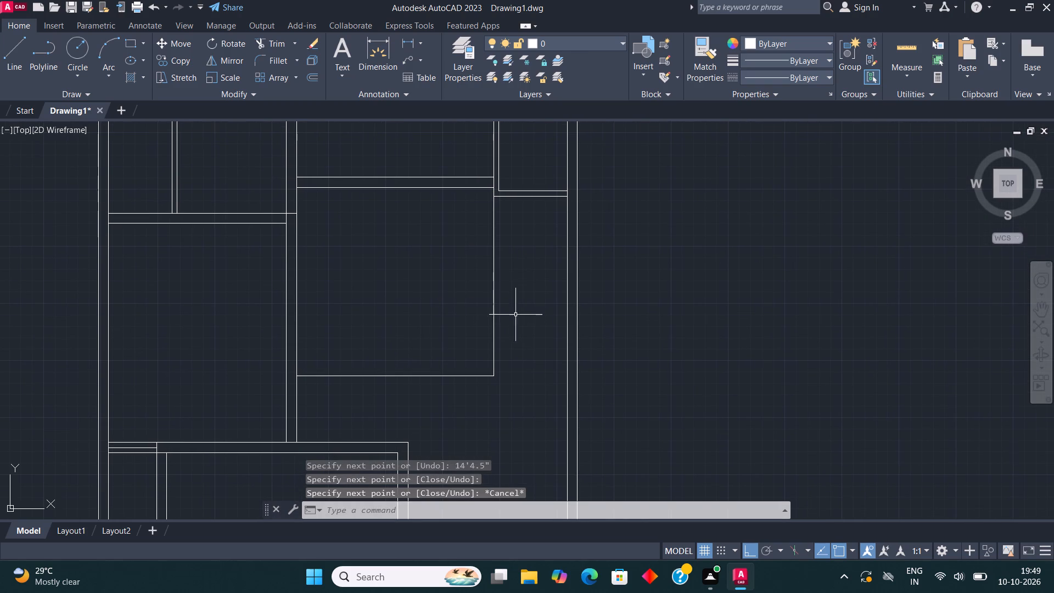
drag(512, 312, 502, 303)
click(470, 284)
click(177, 60)
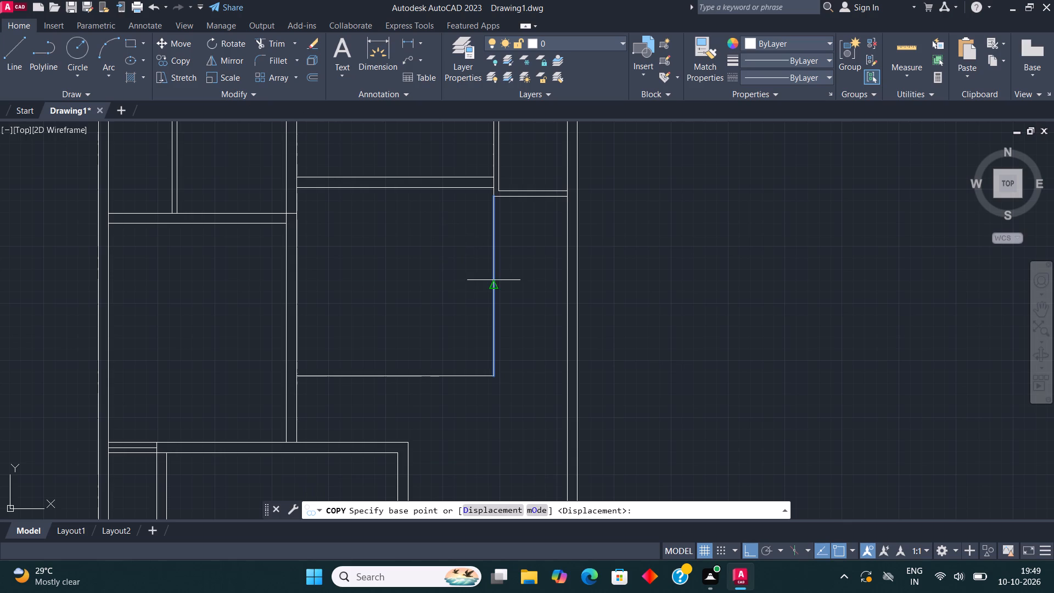
click(494, 280)
text(4.5")
key(Return)
key(Escape)
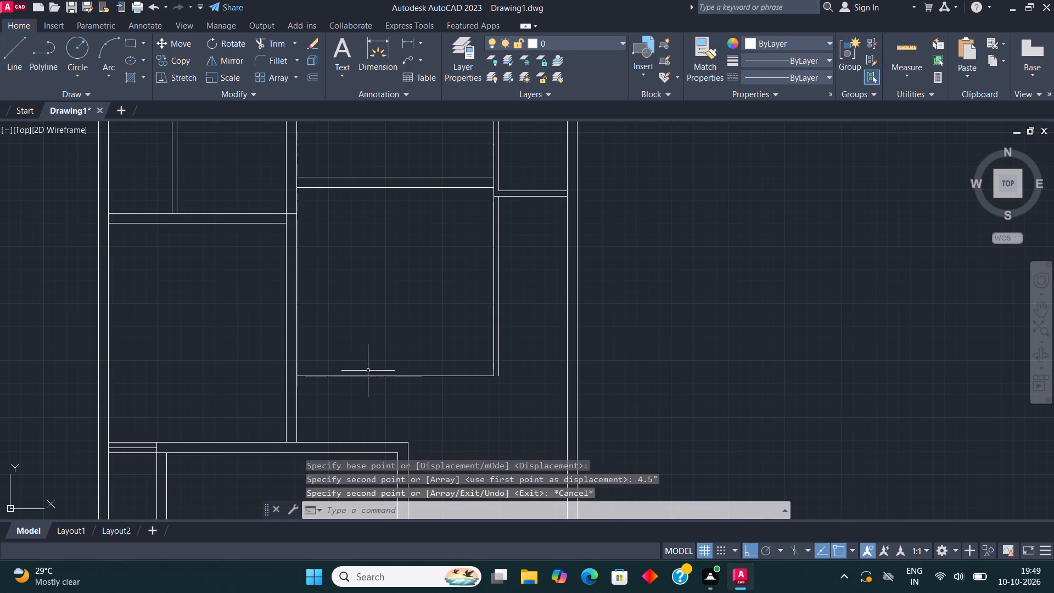
Copy the new room's bottom line 9" downward to form its lower wall.
click(373, 377)
click(183, 60)
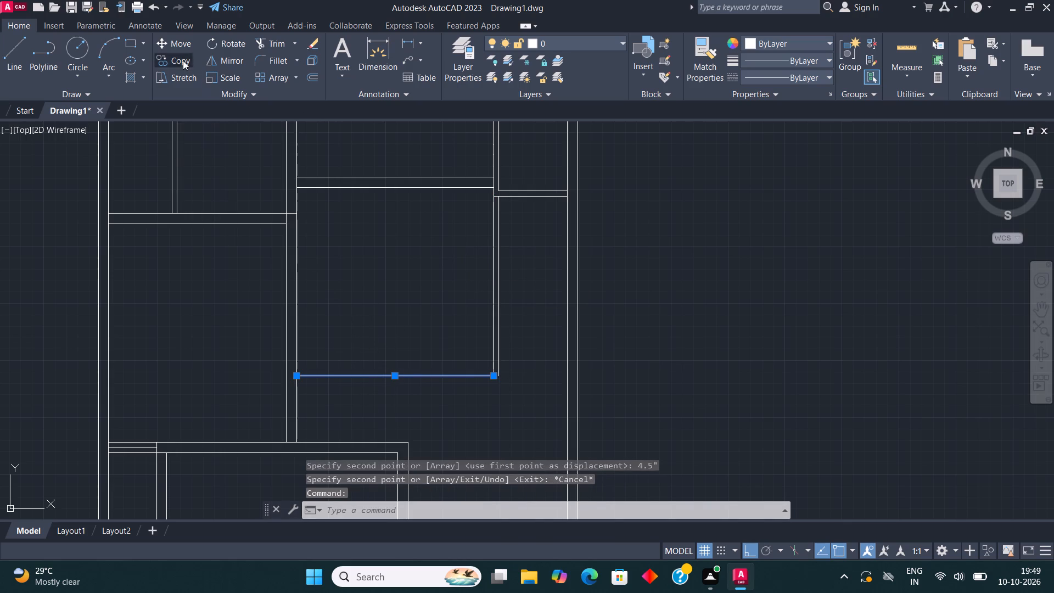
click(394, 379)
text(9")
key(Return)
key(Escape)
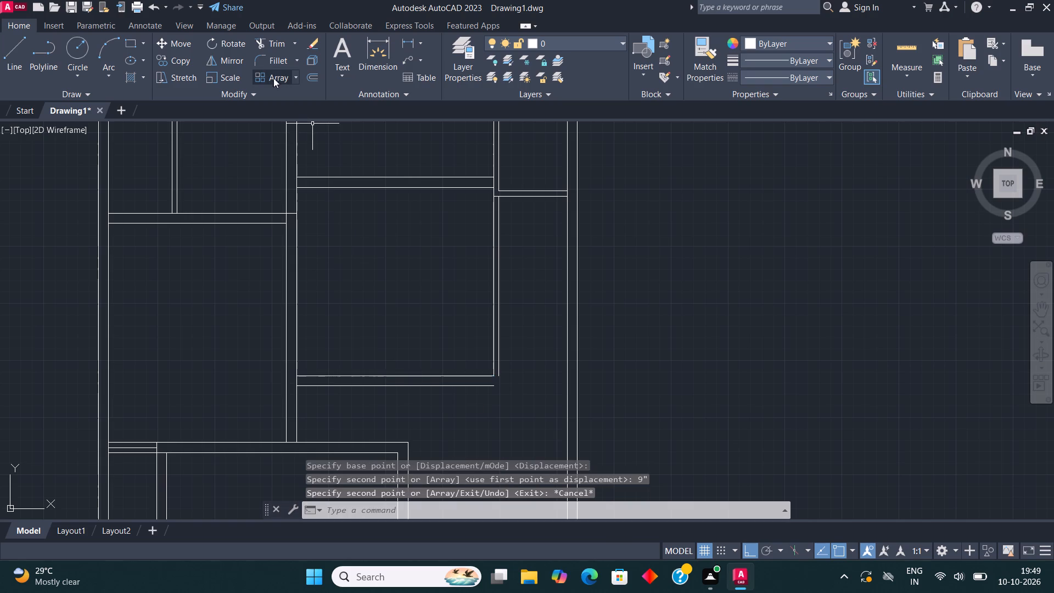
Fillet the outer wall lines at the new room's bottom-right corner so they meet.
click(276, 60)
click(488, 387)
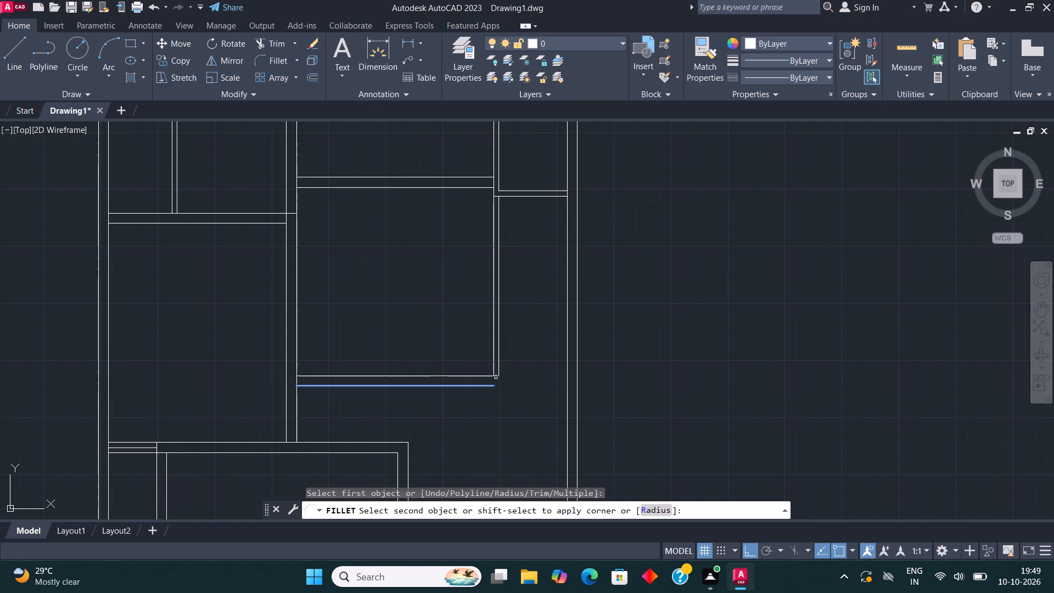
click(498, 370)
Extend the room's 9" bottom wall with two lines from its outer and inner bottom-right corners to the right outer wall.
scroll(504, 330, down, 1)
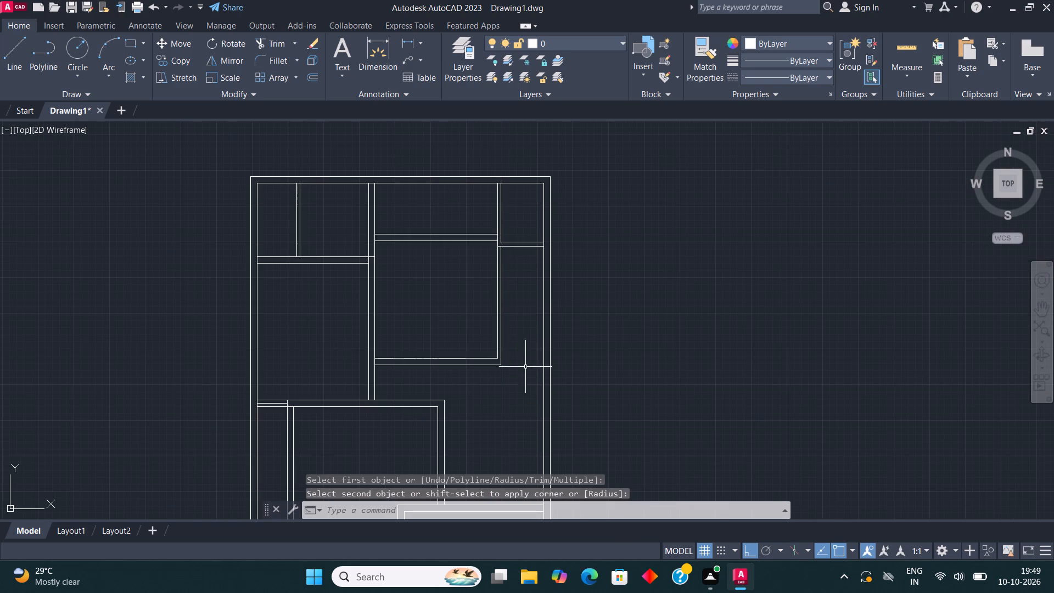
scroll(518, 357, up, 1)
click(15, 43)
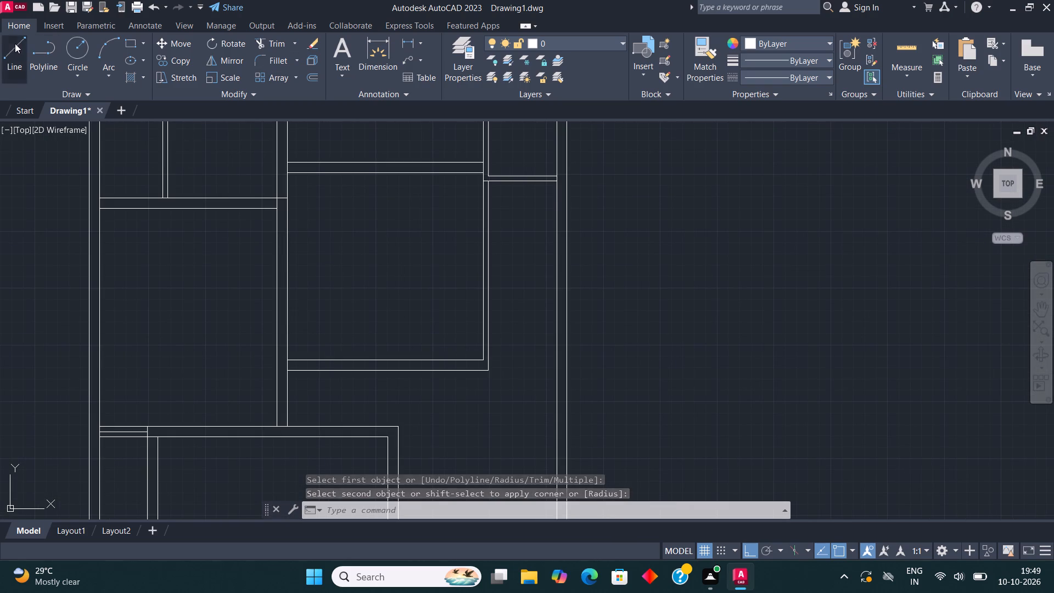
scroll(485, 383, up, 2)
click(490, 354)
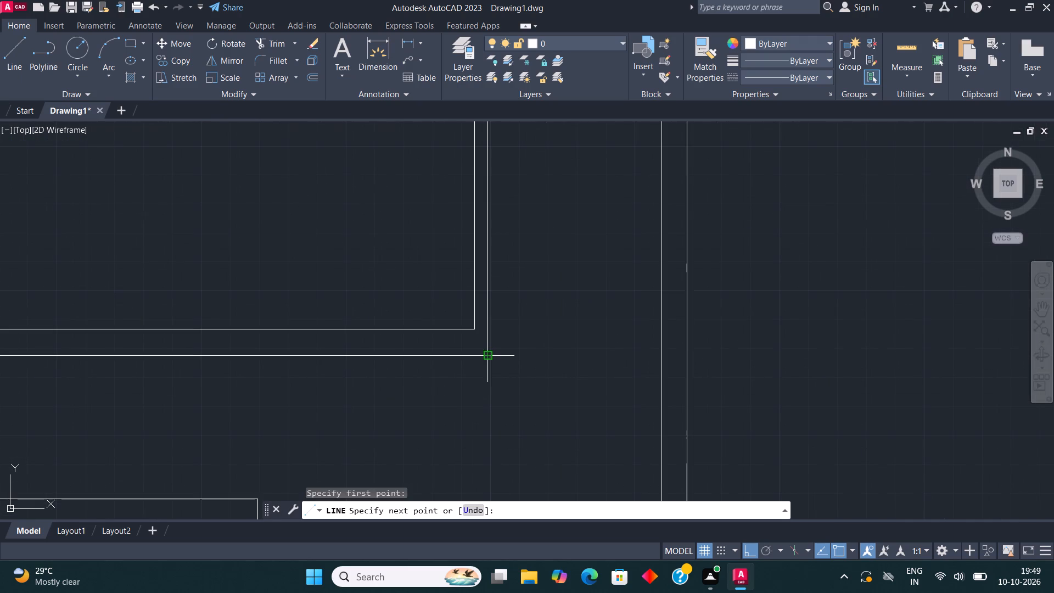
click(660, 353)
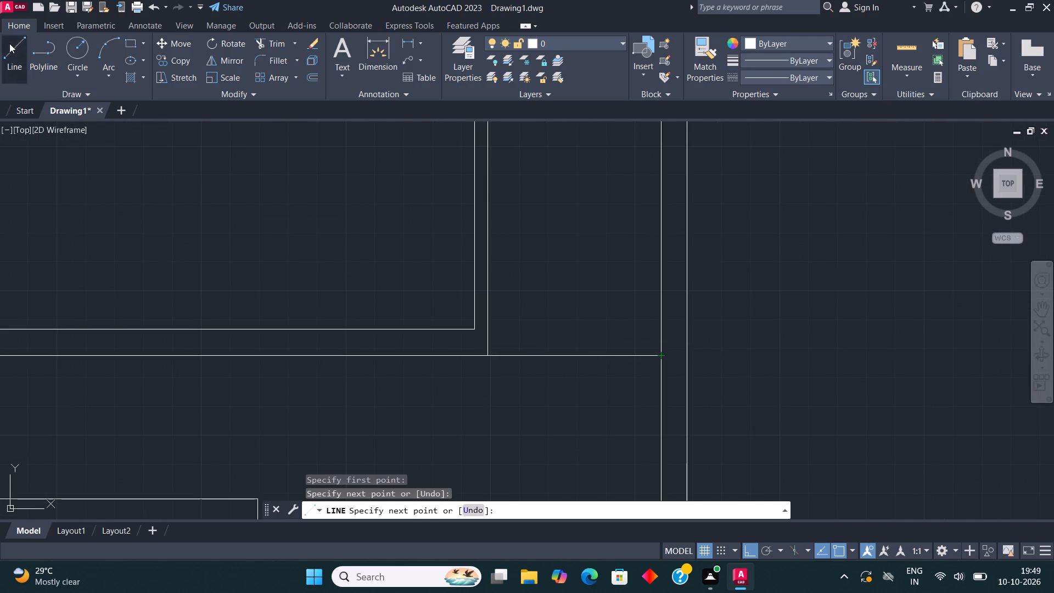
click(9, 43)
click(475, 328)
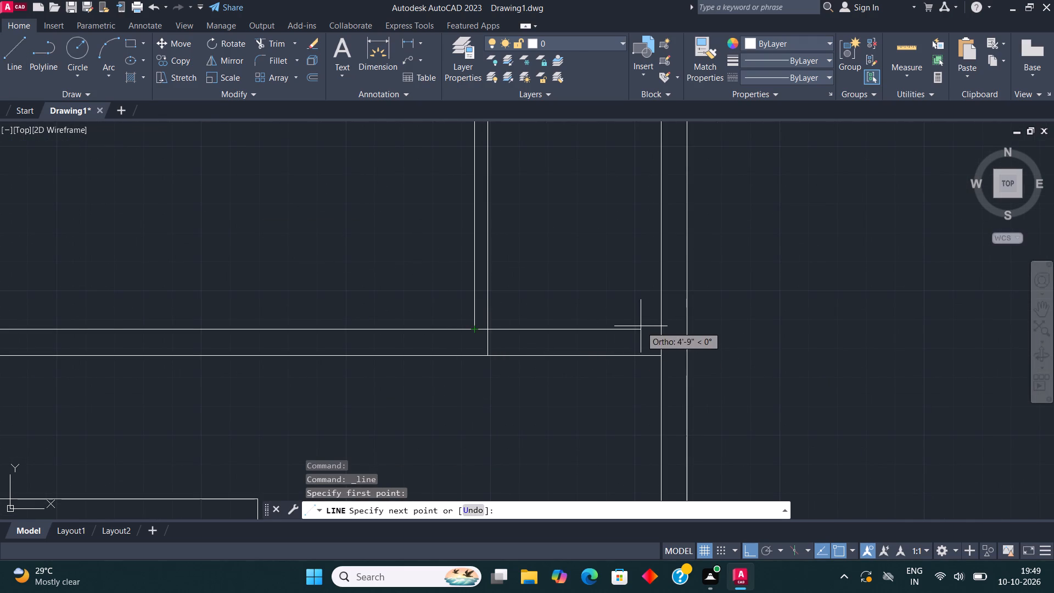
click(658, 332)
middle_drag(536, 329, 456, 387)
key(Escape)
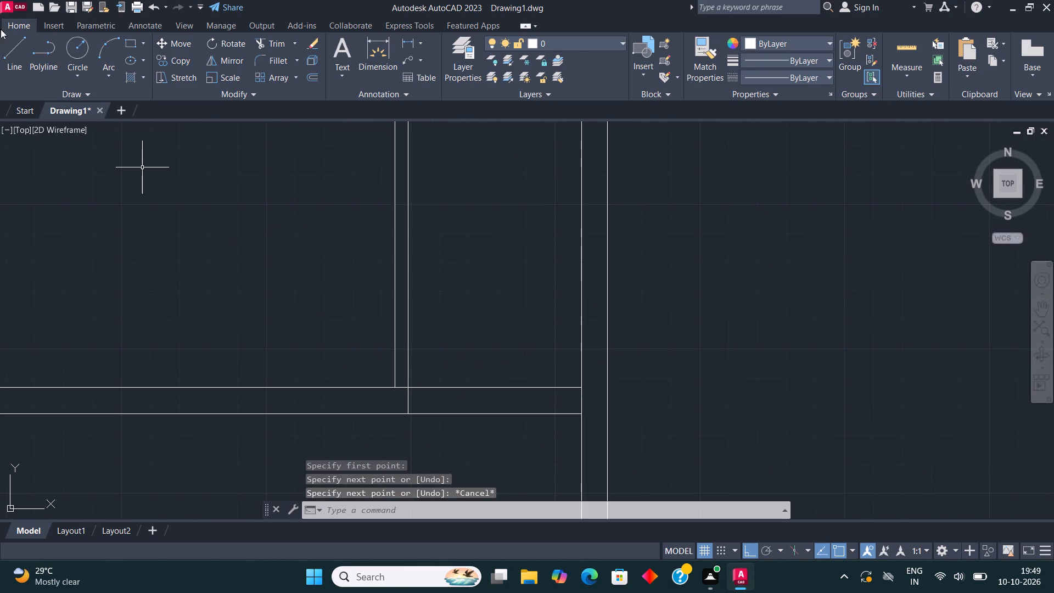
From the extended wall's top line at the right outer wall, draw lines 7'9" up and left to the 4.5" partition.
click(14, 42)
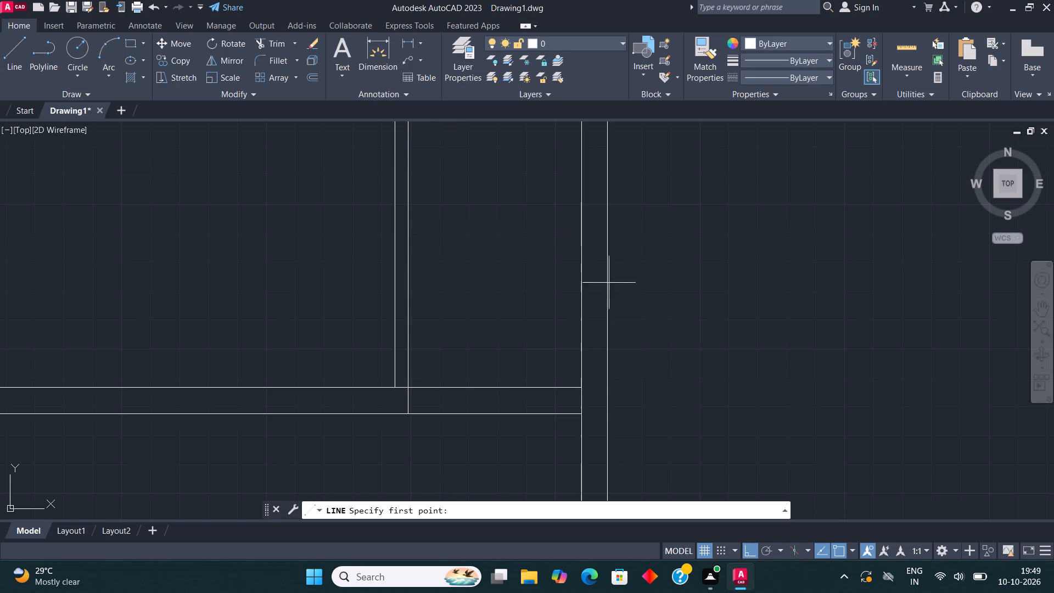
click(582, 388)
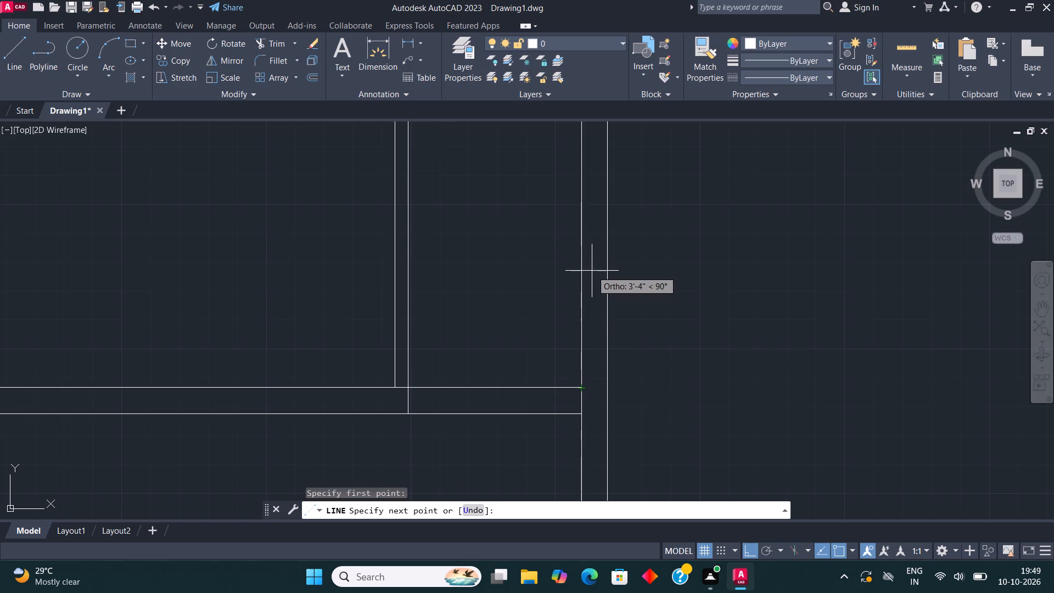
text(7')
text(9")
key(Return)
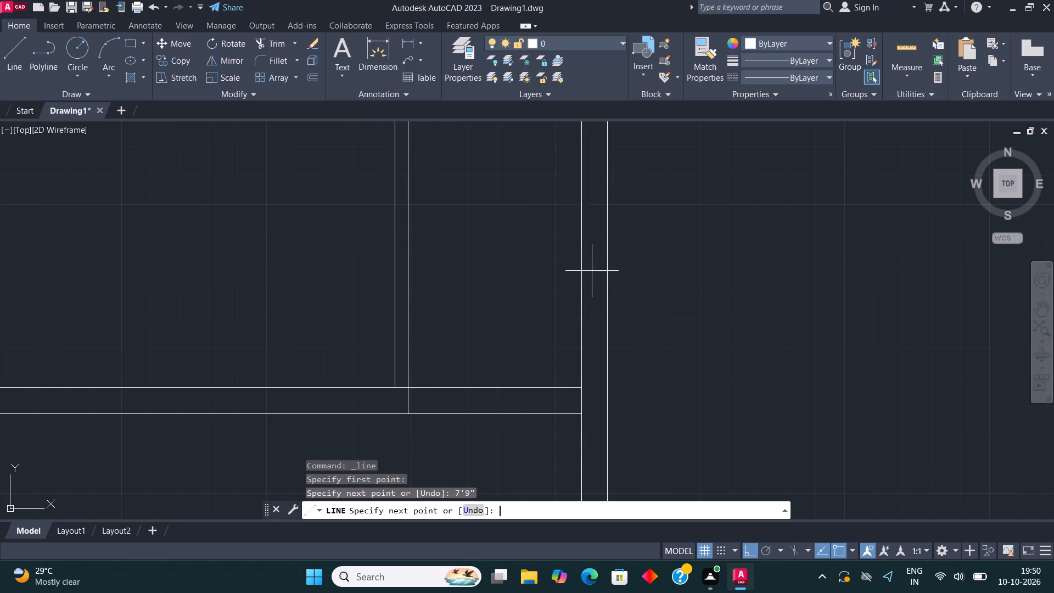
scroll(448, 239, down, 3)
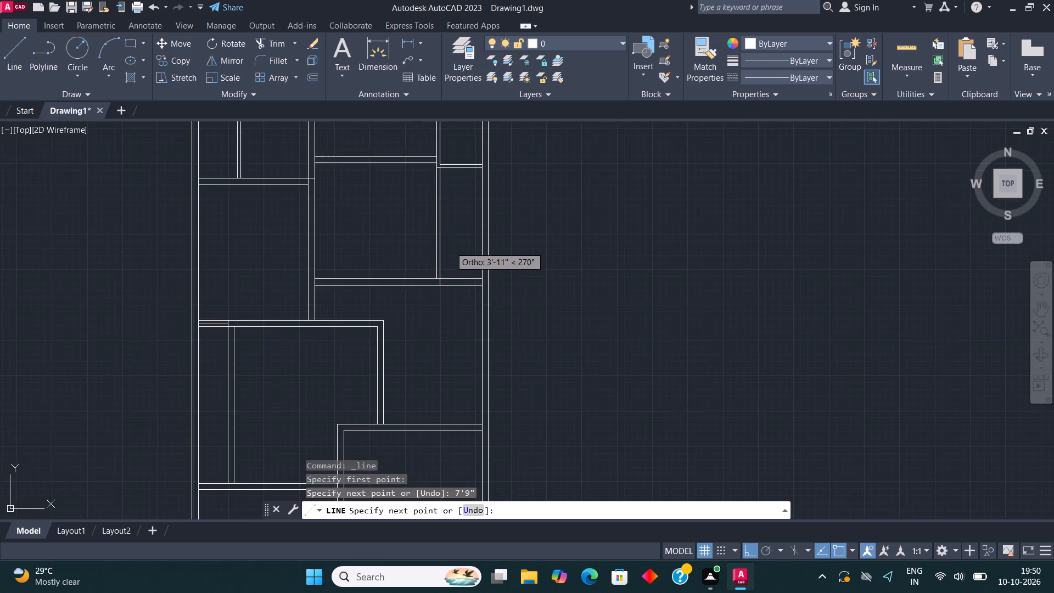
middle_drag(462, 264, 455, 318)
scroll(464, 277, up, 2)
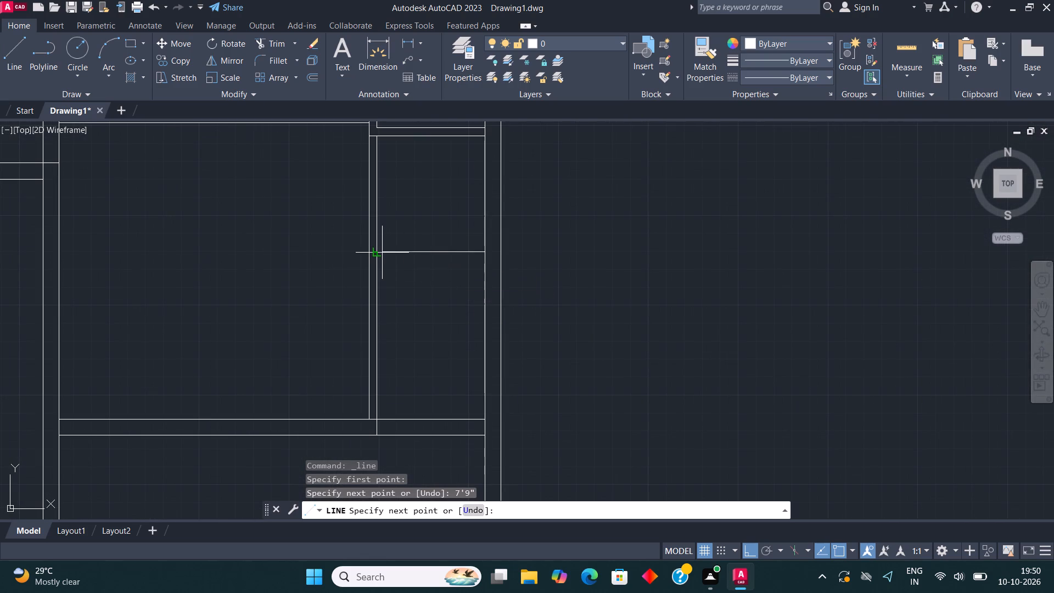
click(379, 253)
key(Escape)
Copy the new horizontal line between the partition and right outer wall 4.5" upward to form a partition.
click(396, 251)
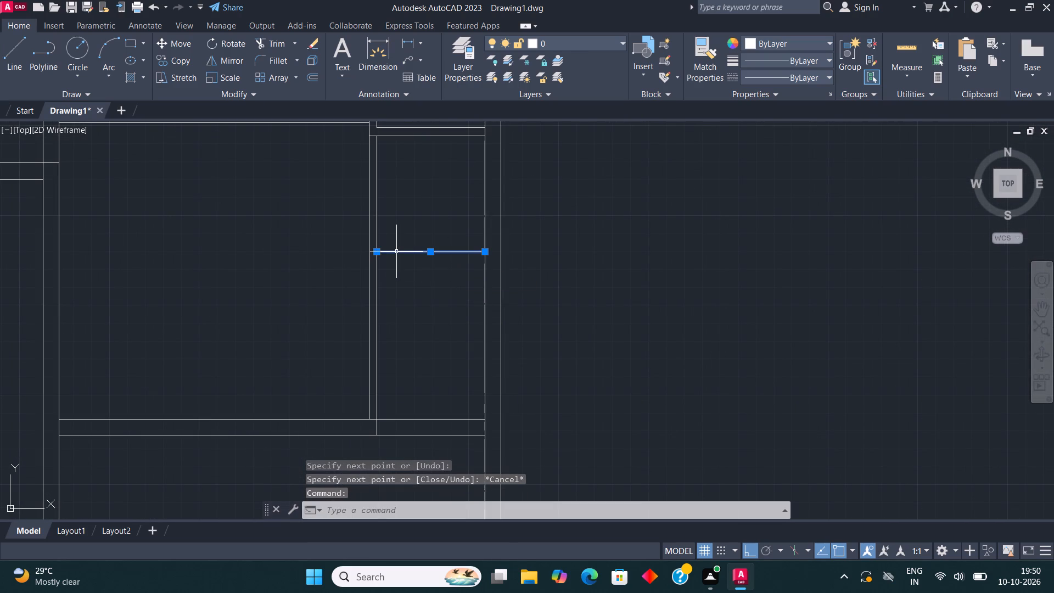
click(184, 61)
click(429, 253)
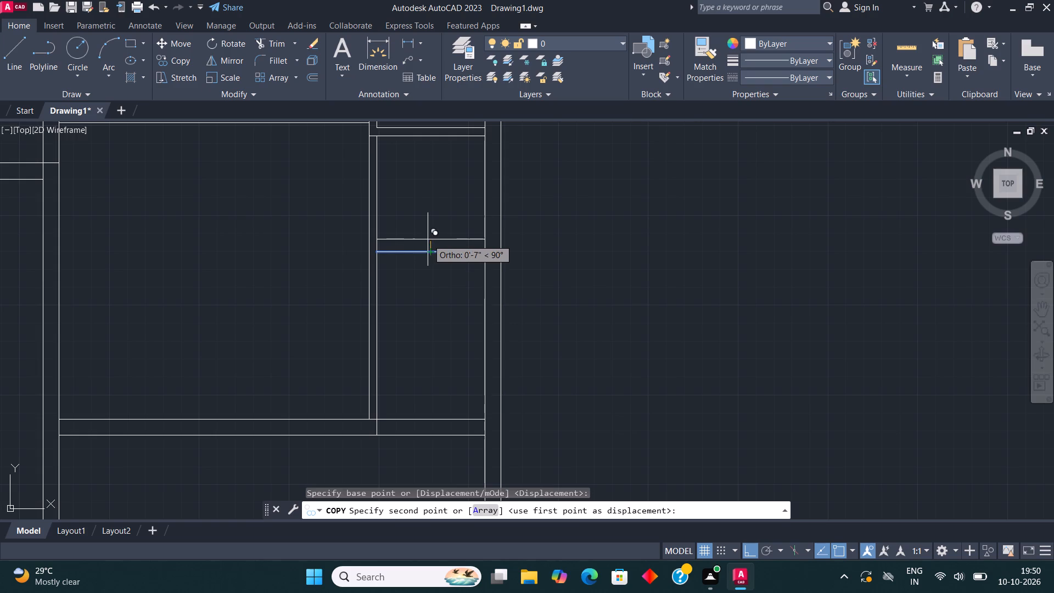
text(4.5")
key(Return)
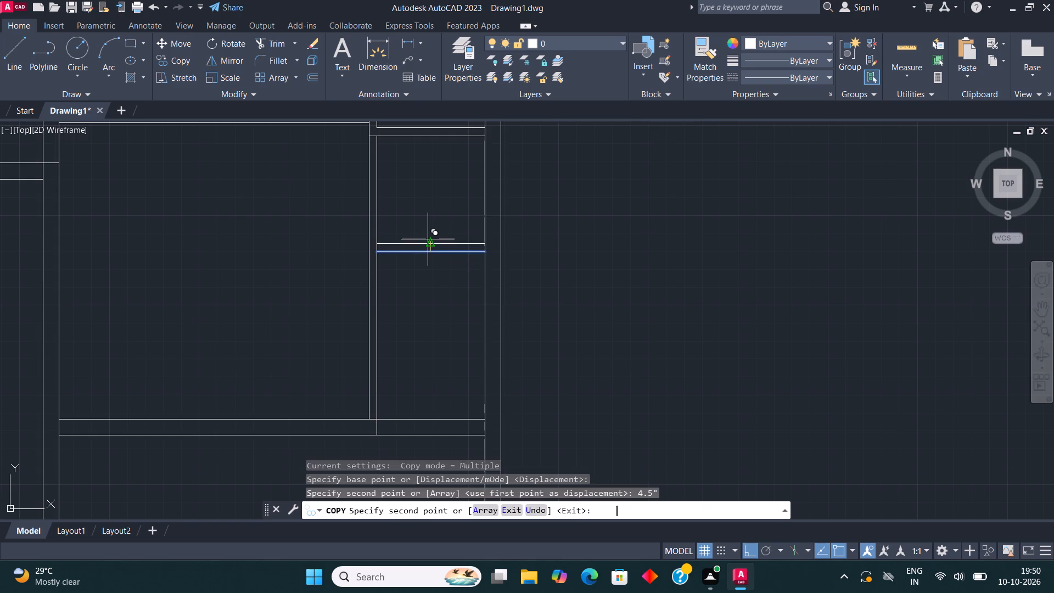
key(Escape)
scroll(392, 303, down, 1)
middle_drag(400, 305, 478, 309)
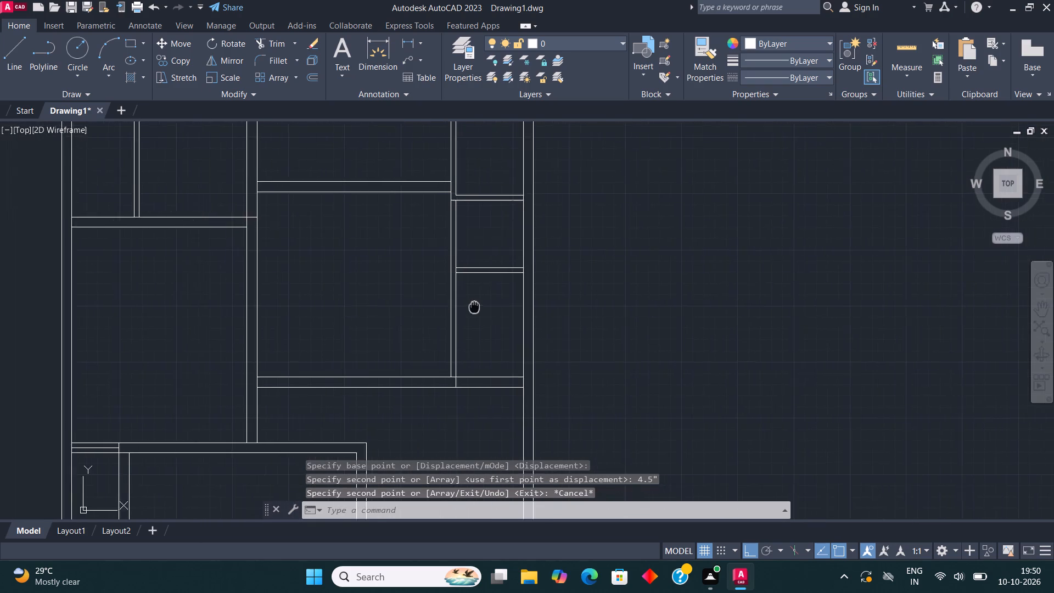
middle_drag(478, 309, 484, 312)
scroll(563, 279, down, 2)
middle_drag(559, 291, 567, 265)
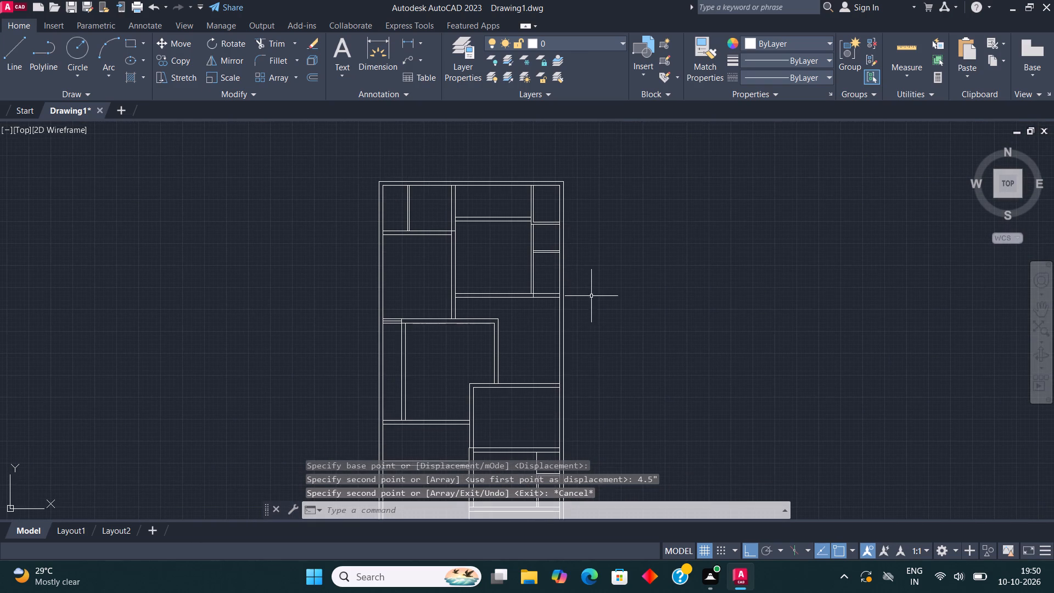
From the middle room's outer right wall where it meets the lower 9" wall, draw lines 5' up, 6'7.5" right and down to that wall.
middle_drag(518, 277, 524, 258)
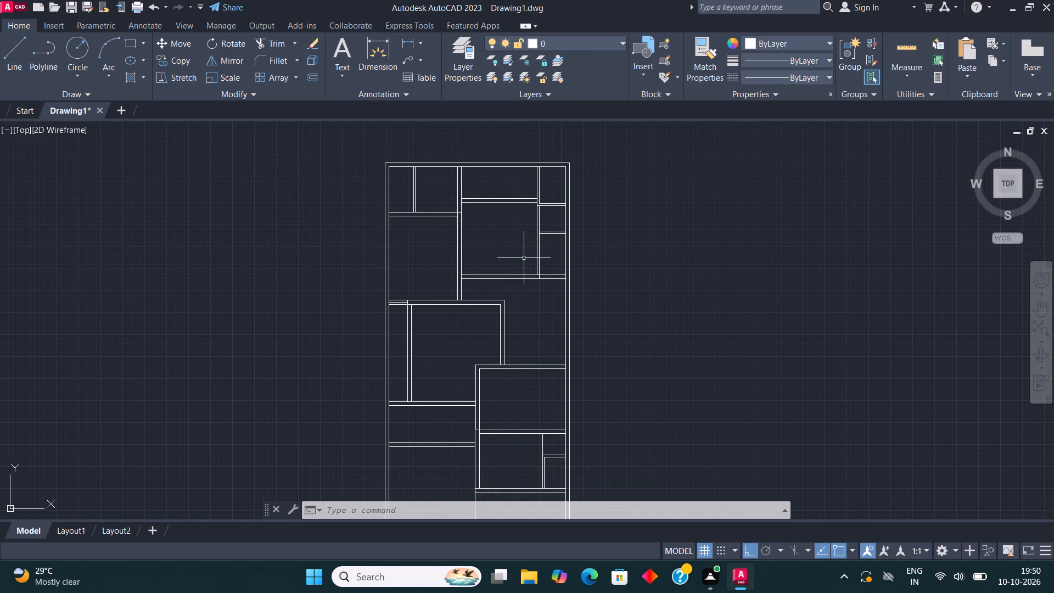
scroll(524, 258, down, 1)
scroll(518, 373, down, 1)
middle_drag(518, 371, 518, 365)
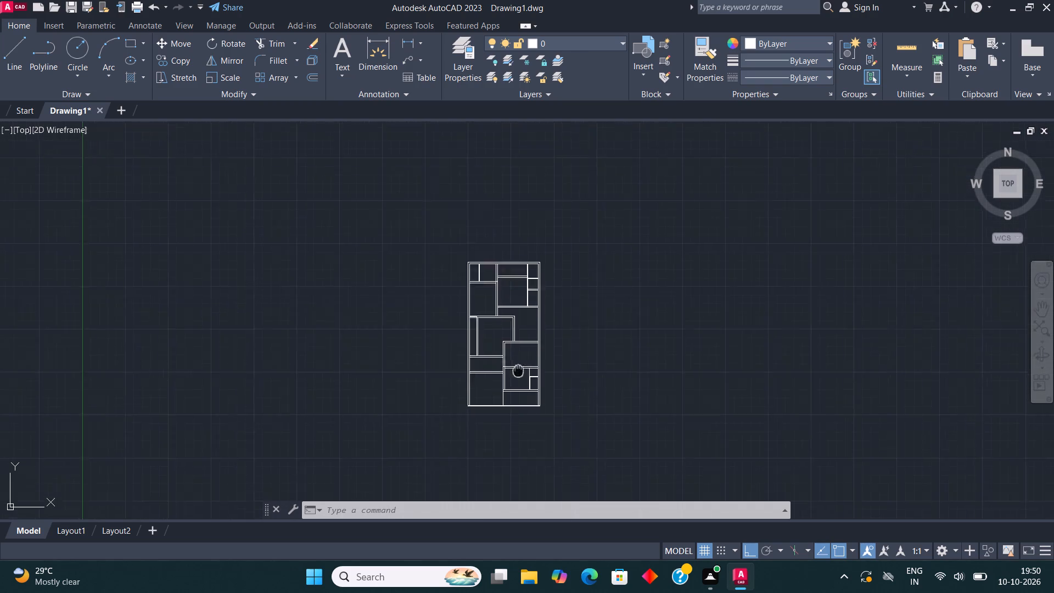
middle_drag(518, 365, 535, 371)
scroll(535, 371, up, 2)
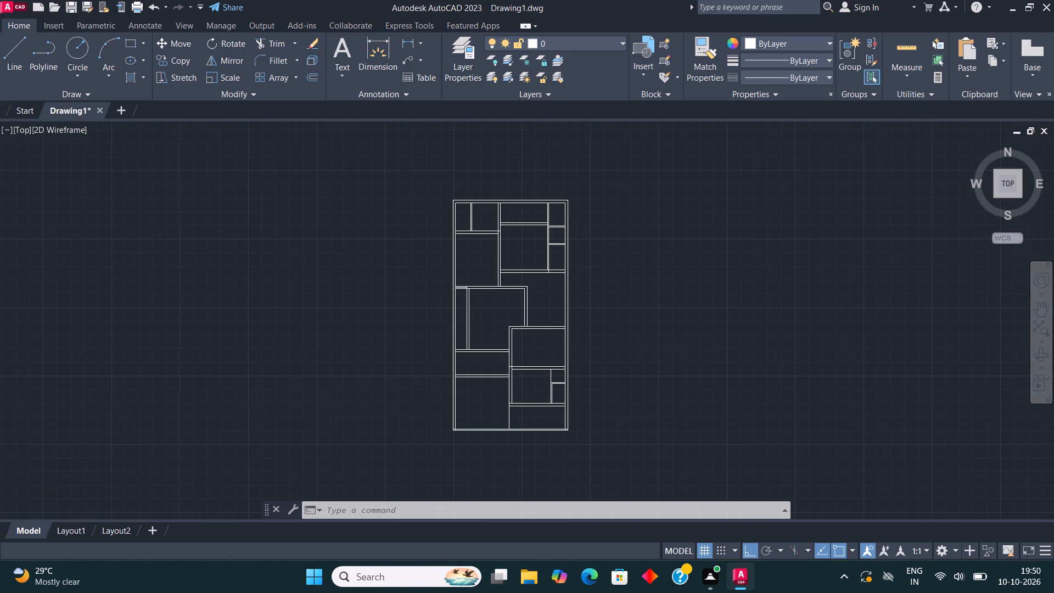
middle_drag(553, 279, 555, 279)
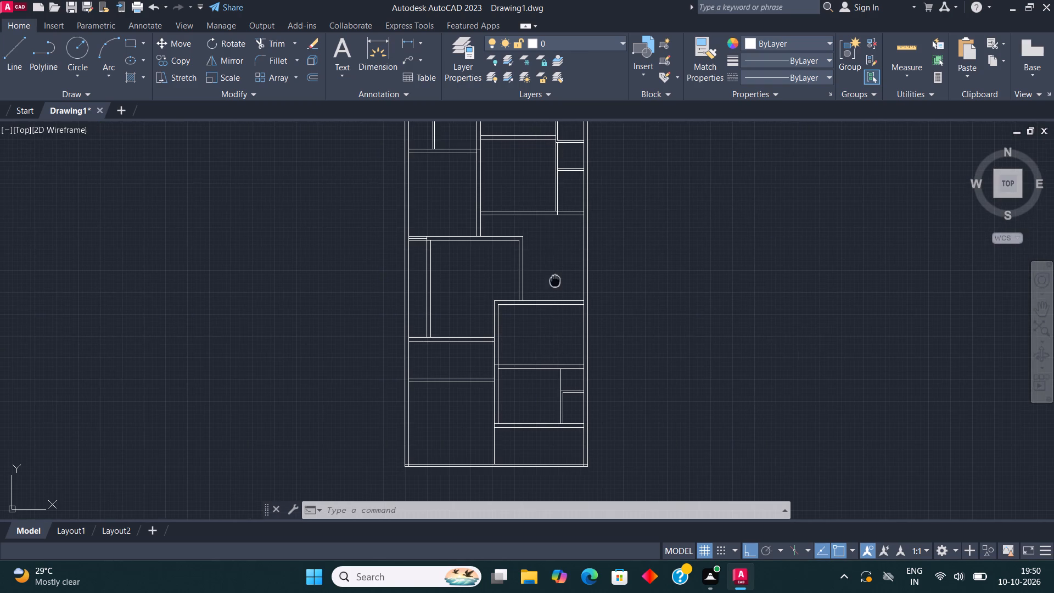
middle_drag(555, 279, 528, 313)
scroll(528, 313, up, 2)
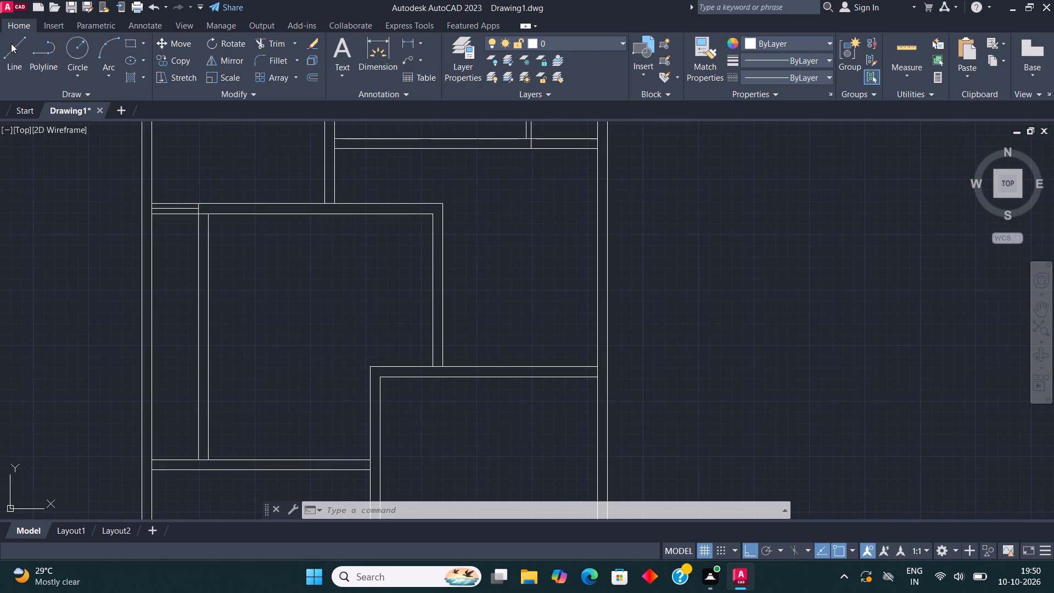
click(9, 49)
click(444, 370)
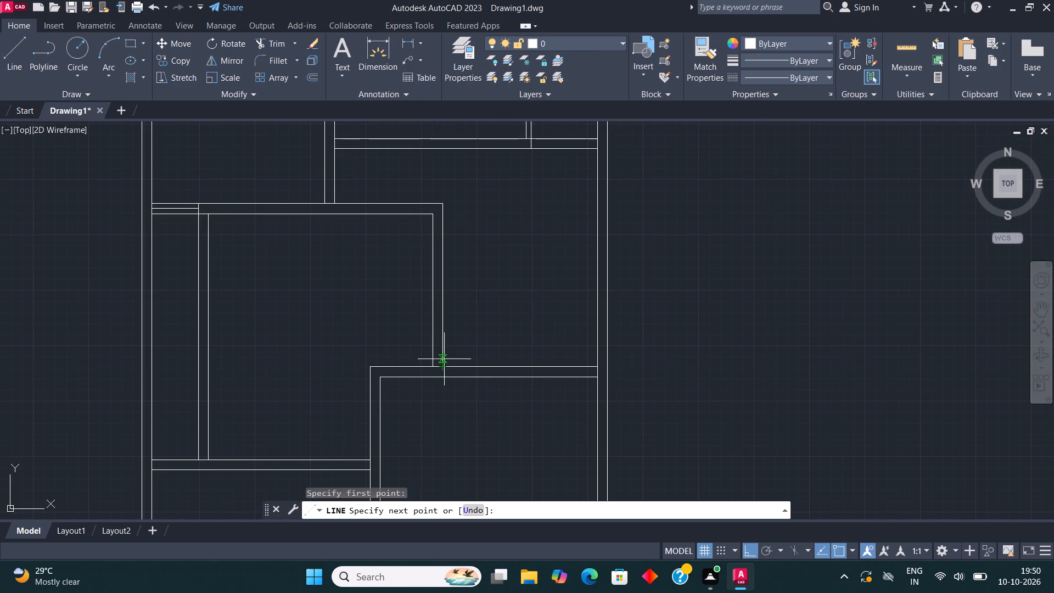
text(5')
key(Return)
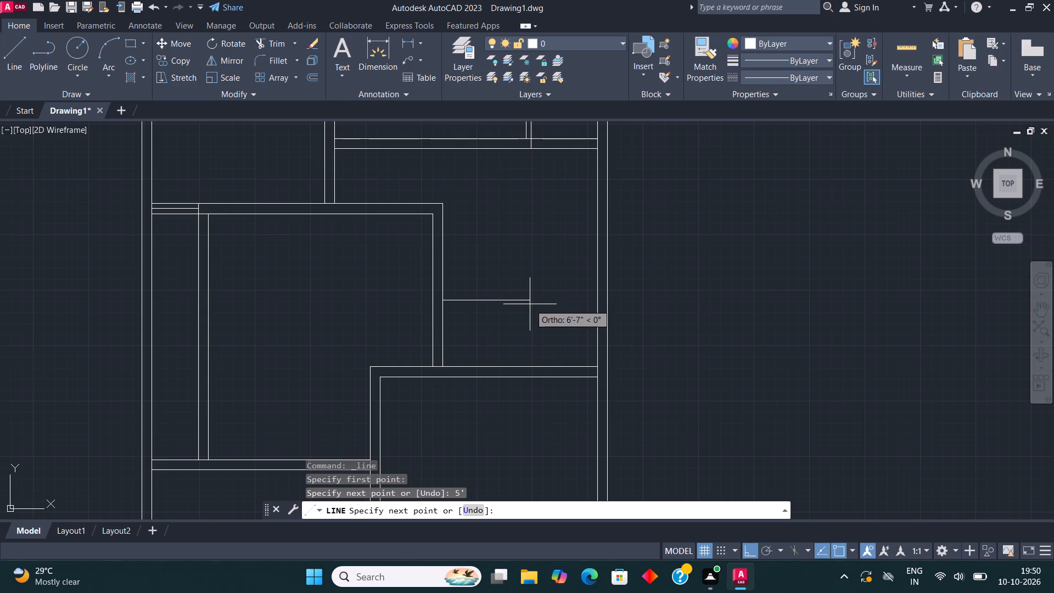
text(6')
text(7.5")
key(Return)
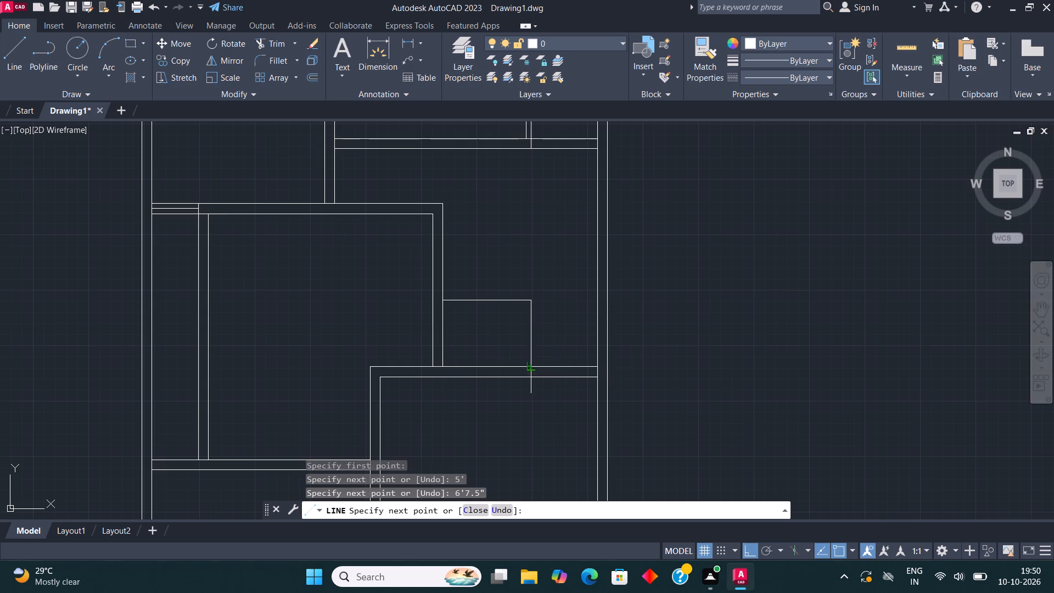
click(535, 366)
key(Escape)
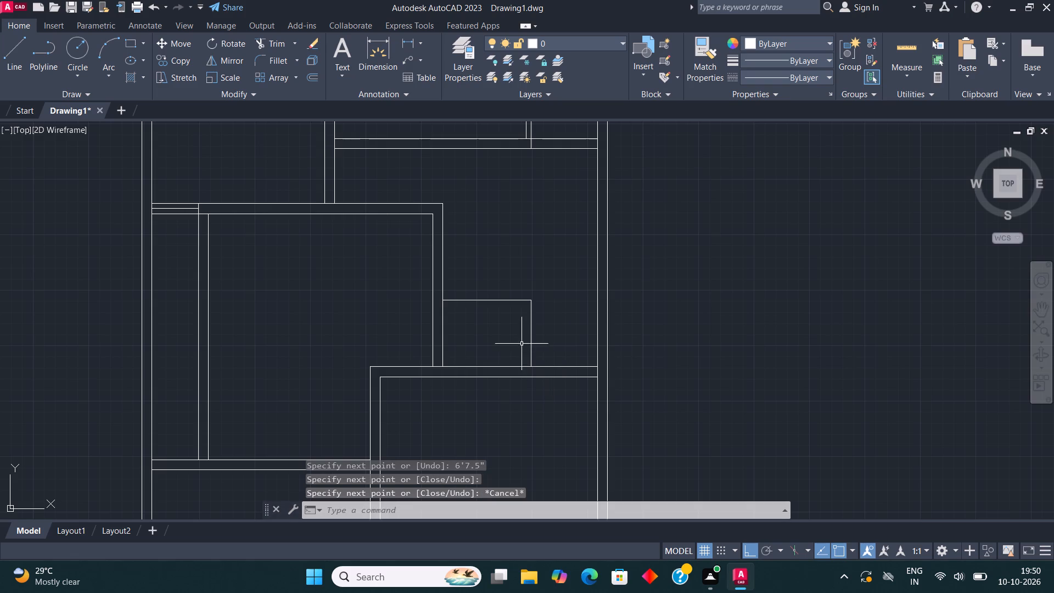
Offset the new vertical line 4.5" to the right to form a partition.
middle_drag(524, 320, 544, 327)
scroll(539, 323, up, 1)
drag(568, 344, 559, 335)
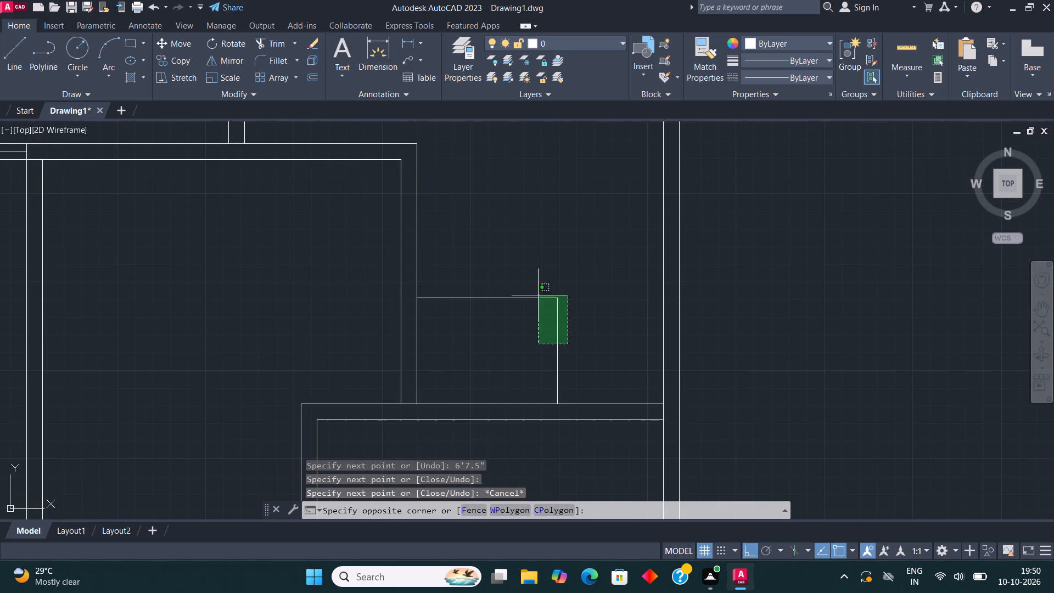
click(536, 293)
click(316, 80)
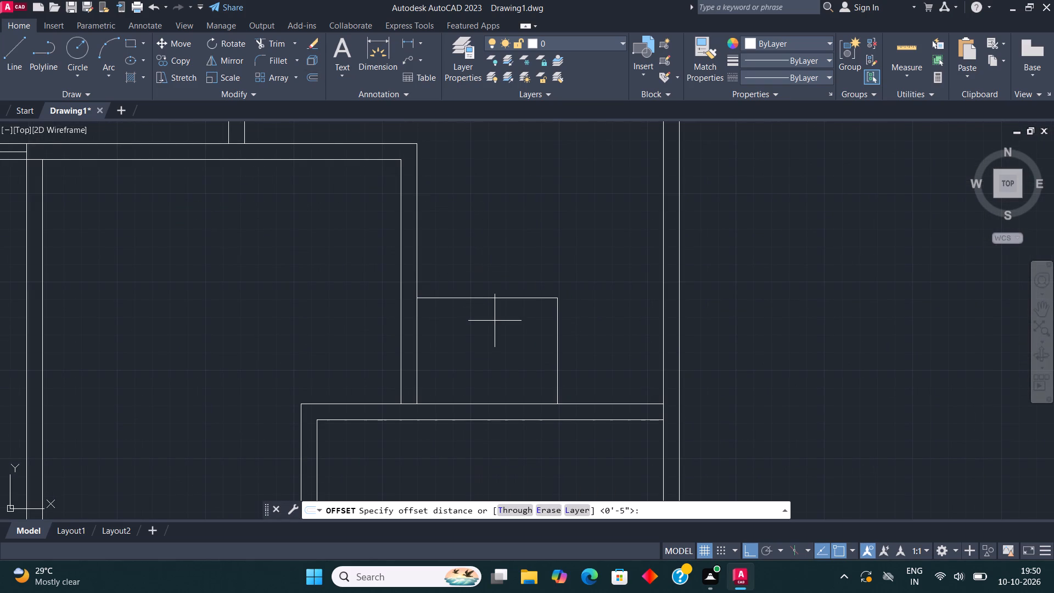
click(558, 354)
text(4.5")
key(Return)
click(556, 340)
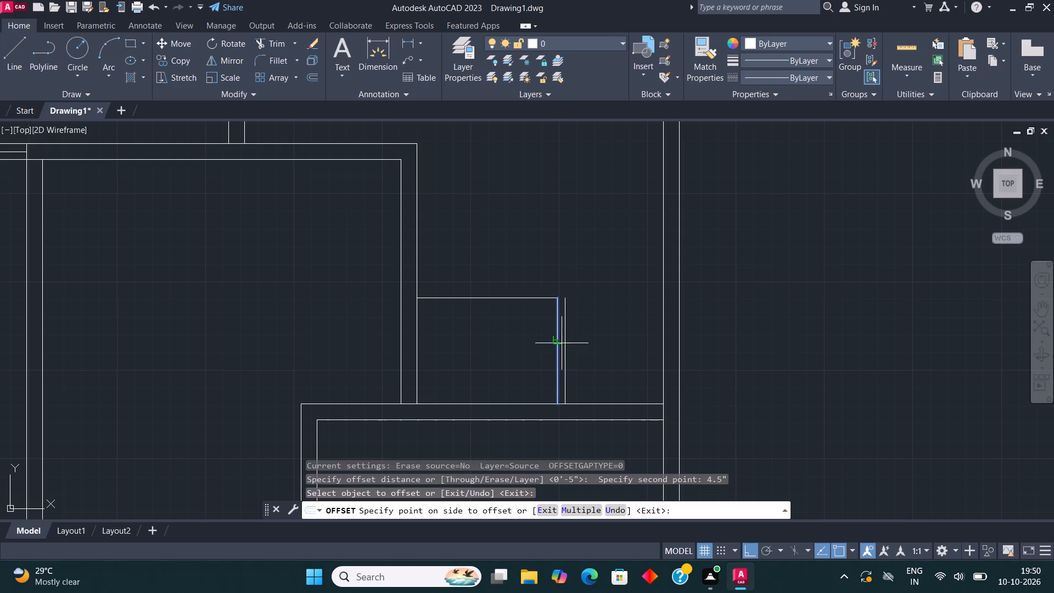
click(574, 353)
key(Escape)
Copy the small room's new horizontal top line 9" upward to form its wall.
click(501, 293)
drag(501, 301, 501, 307)
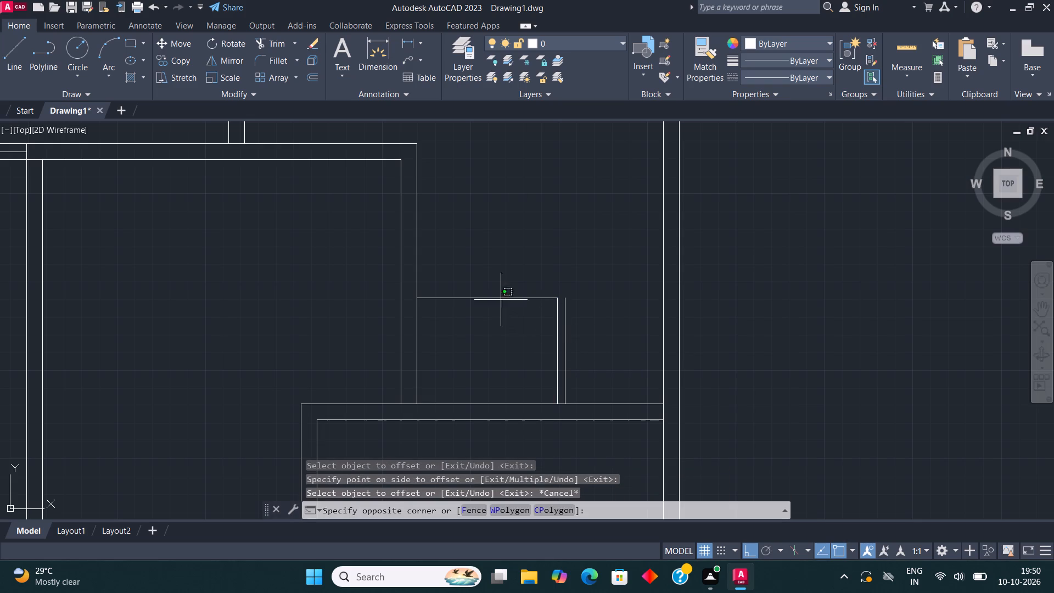
drag(501, 307, 501, 308)
click(182, 60)
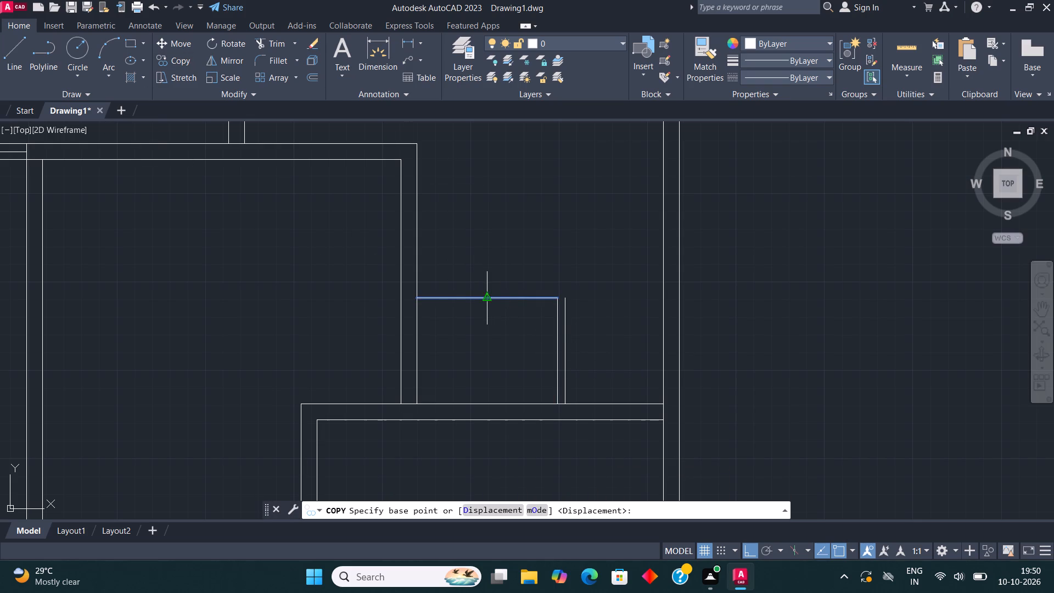
click(487, 302)
text(9")
key(Return)
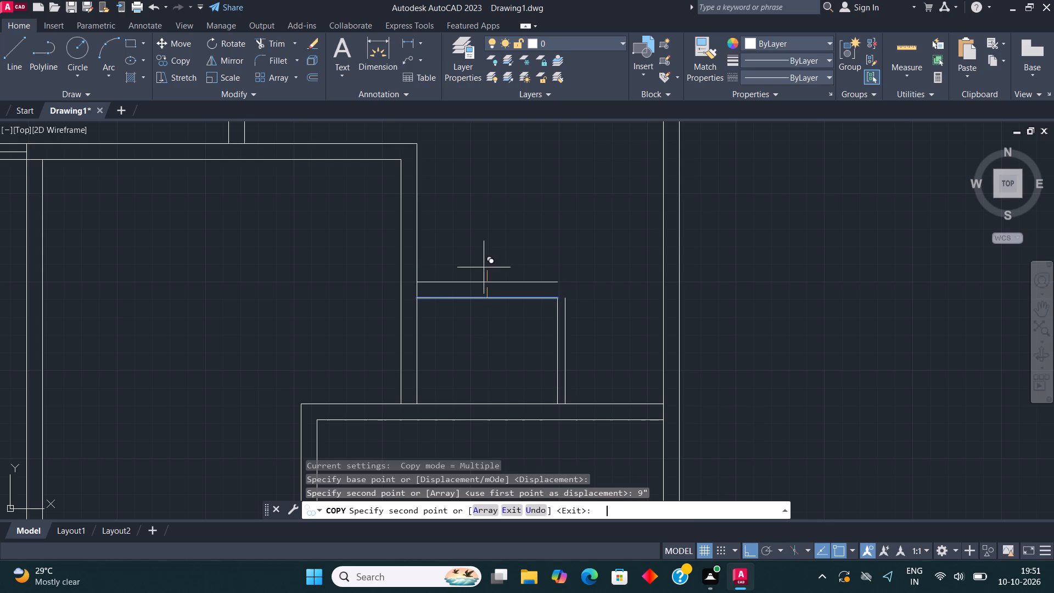
key(Escape)
Fillet the copied top line and the offset vertical line so they meet at the small room's upper-right corner.
click(274, 60)
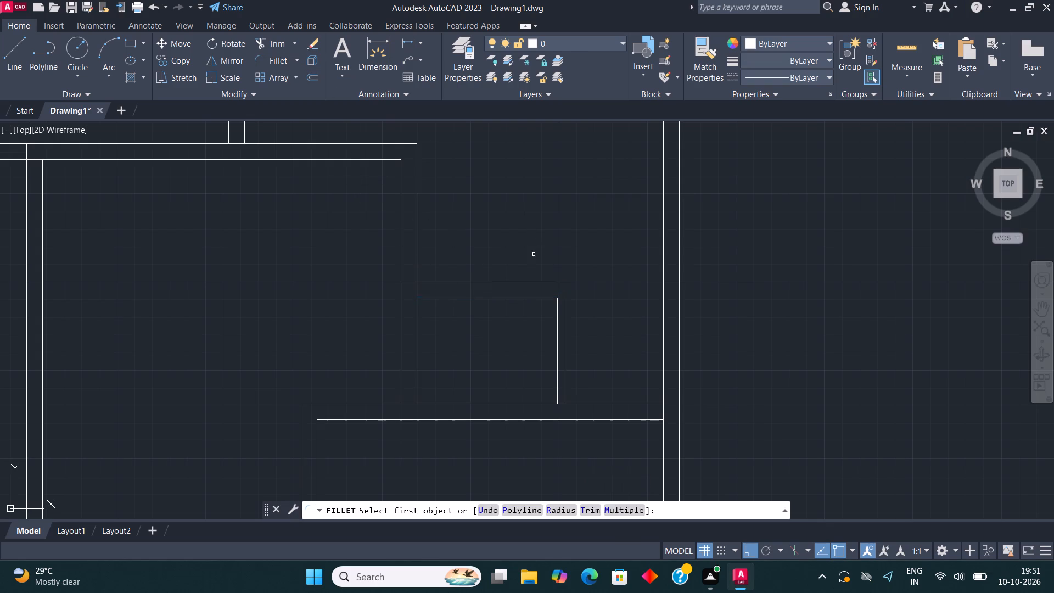
click(540, 279)
click(545, 284)
click(567, 310)
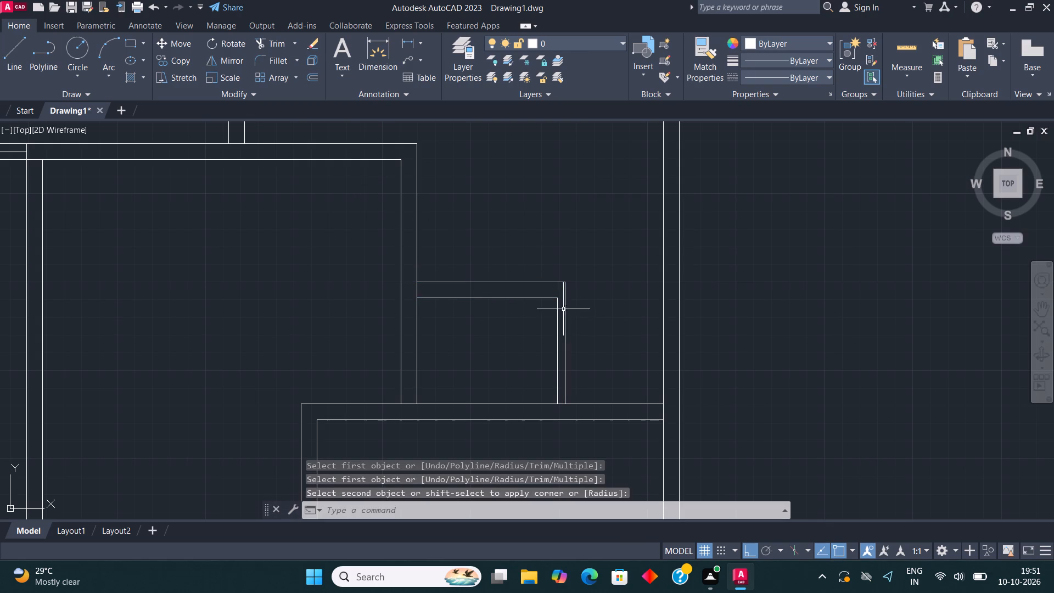
Extend the small room's 9" top wall to the right outer wall with lines from its outer and inner upper-right corners.
click(21, 49)
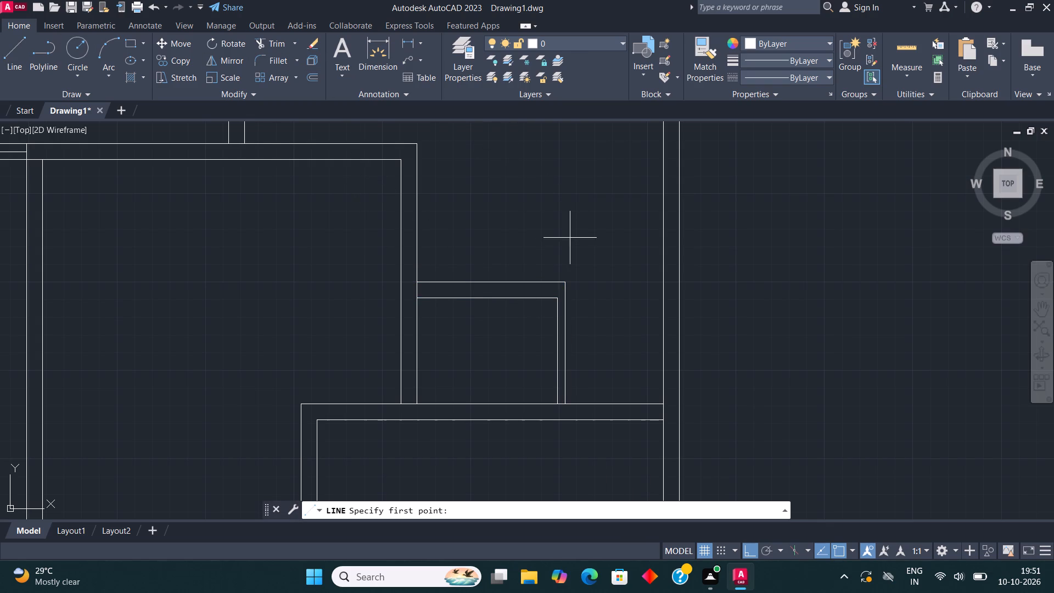
click(568, 283)
click(668, 278)
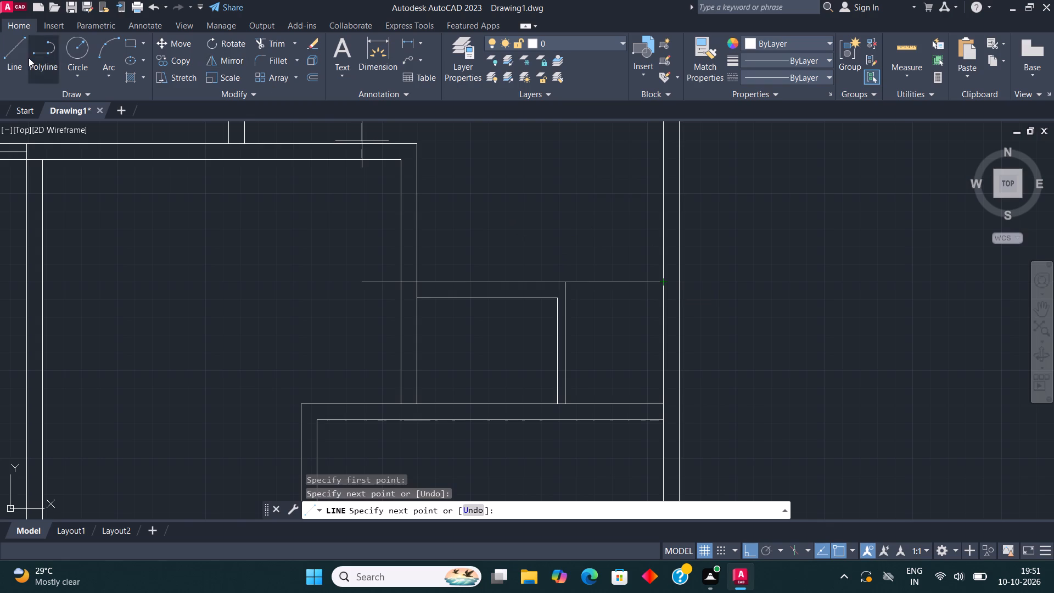
click(10, 36)
click(21, 41)
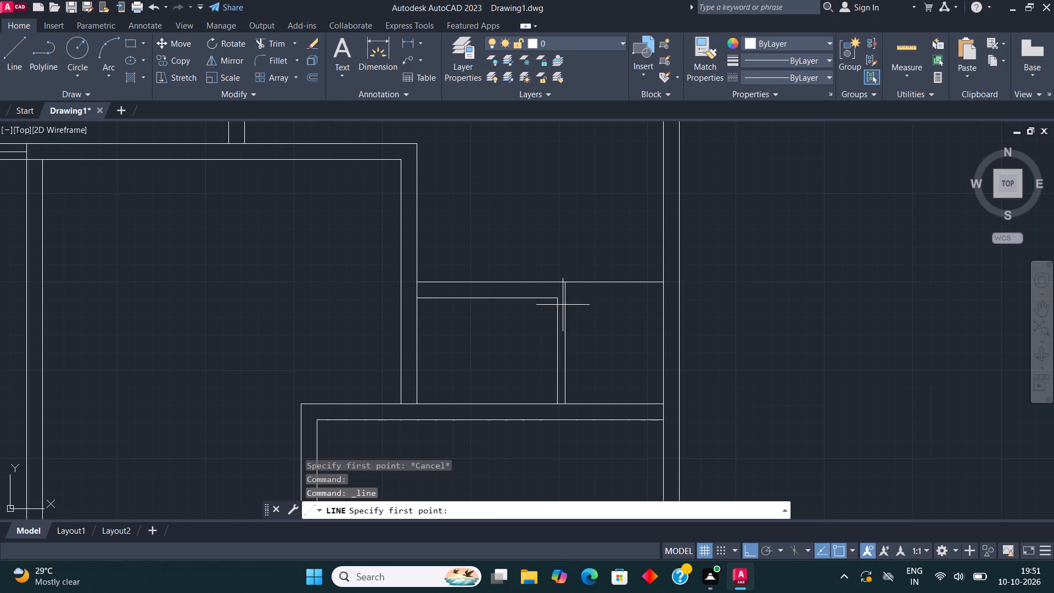
click(556, 304)
click(661, 303)
key(Escape)
Draw a short vertical line across the 9" wall below the small room, continuing the middle room's outer right wall line.
middle_drag(637, 268, 632, 267)
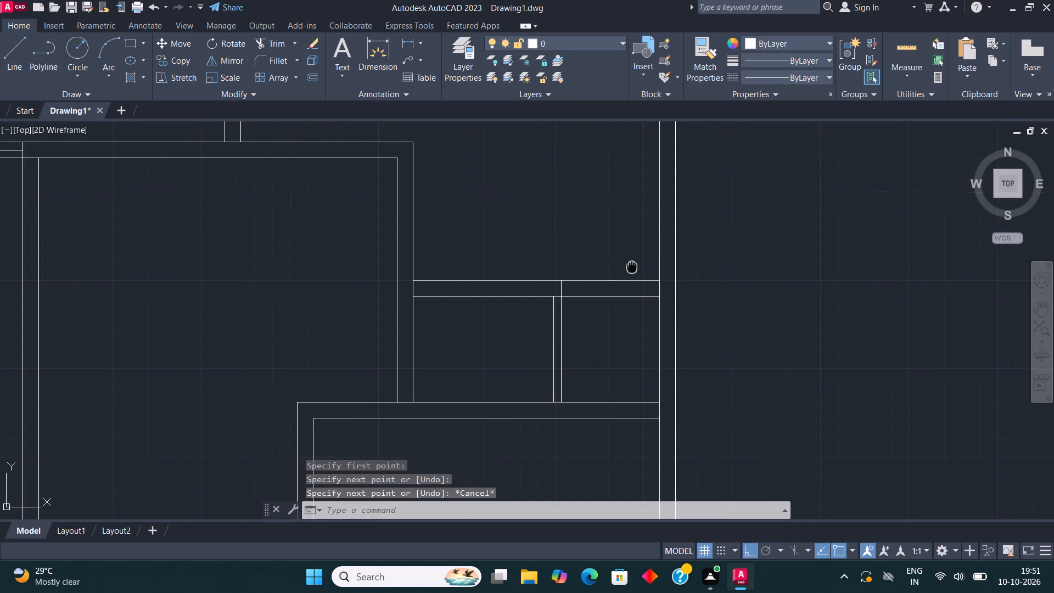
middle_drag(632, 267, 617, 250)
scroll(616, 250, down, 1)
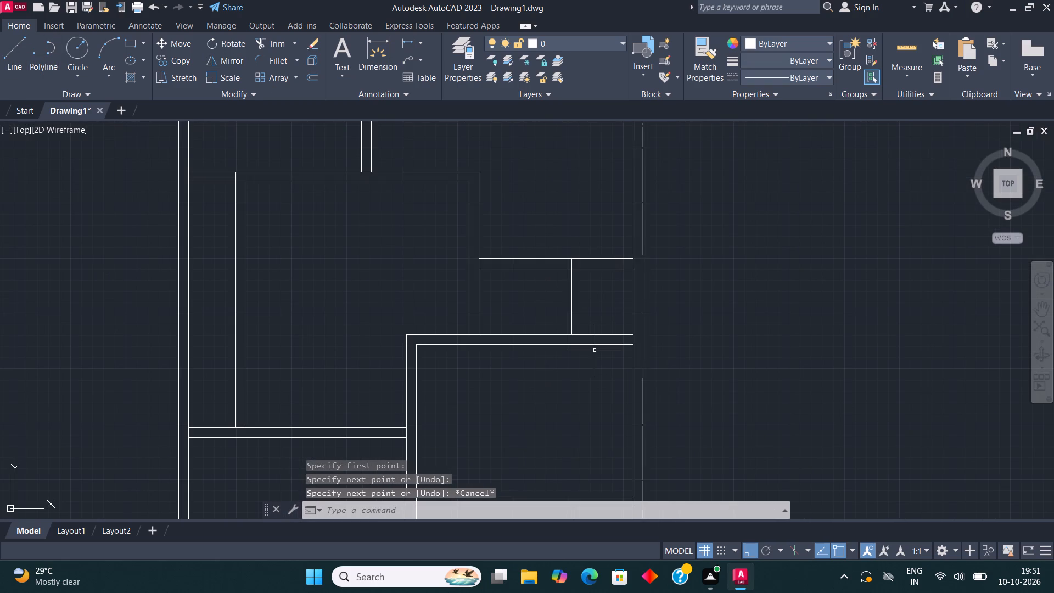
middle_drag(592, 354, 618, 351)
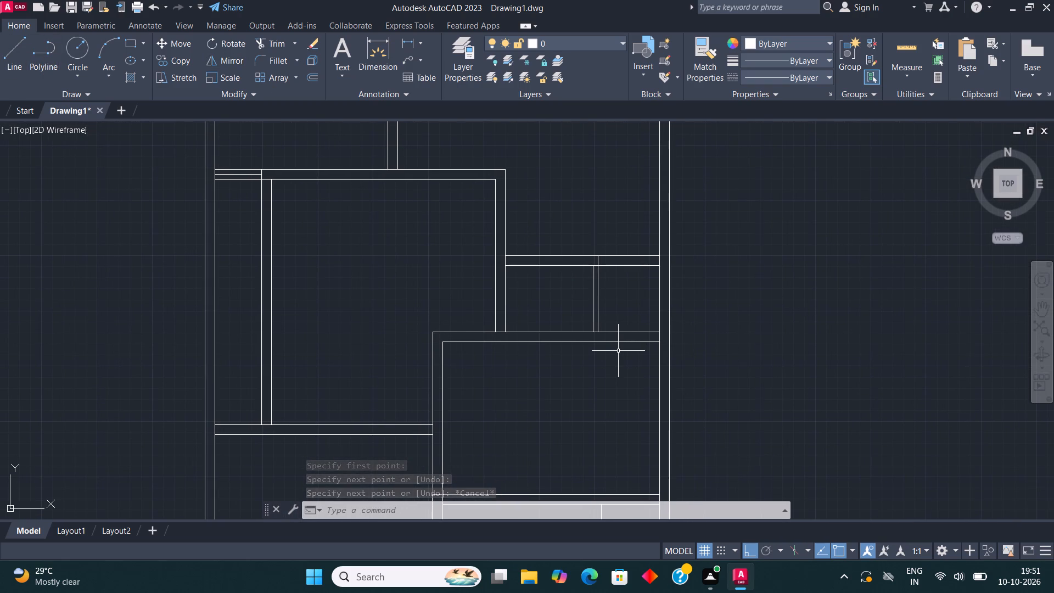
scroll(527, 338, up, 2)
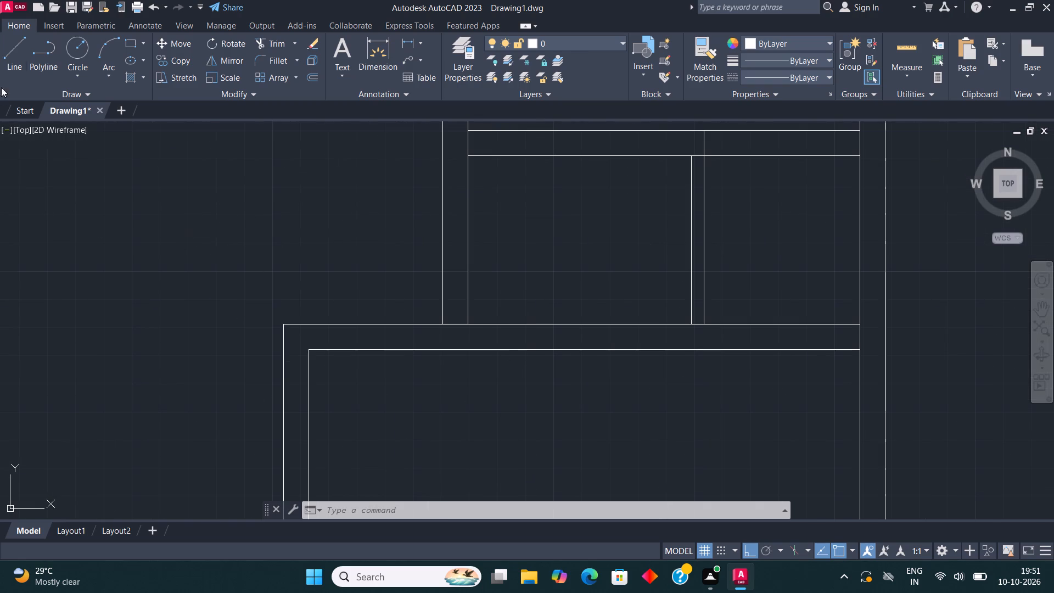
click(9, 47)
click(466, 327)
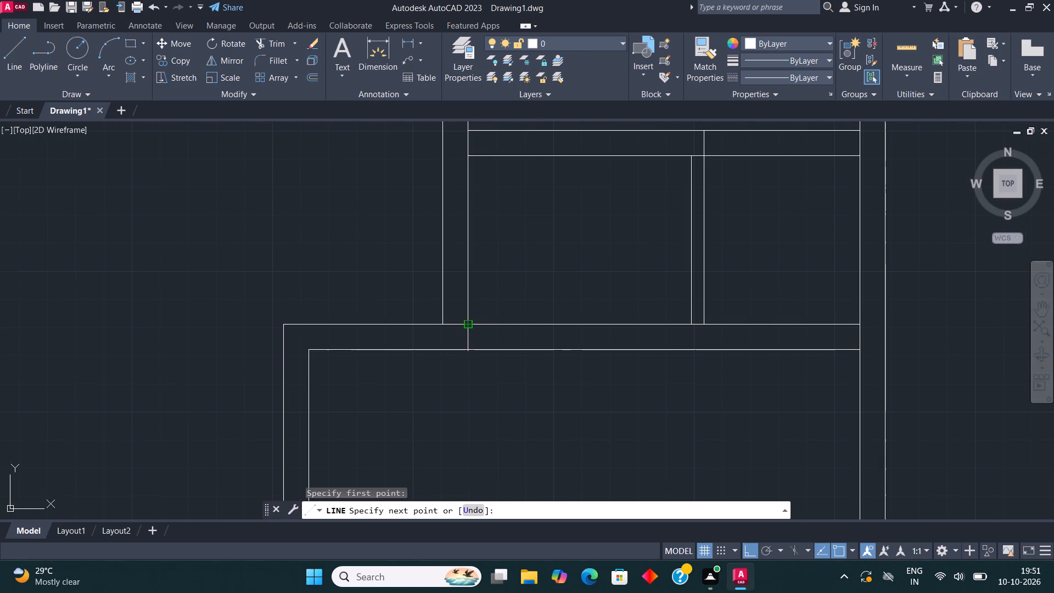
click(472, 347)
key(Escape)
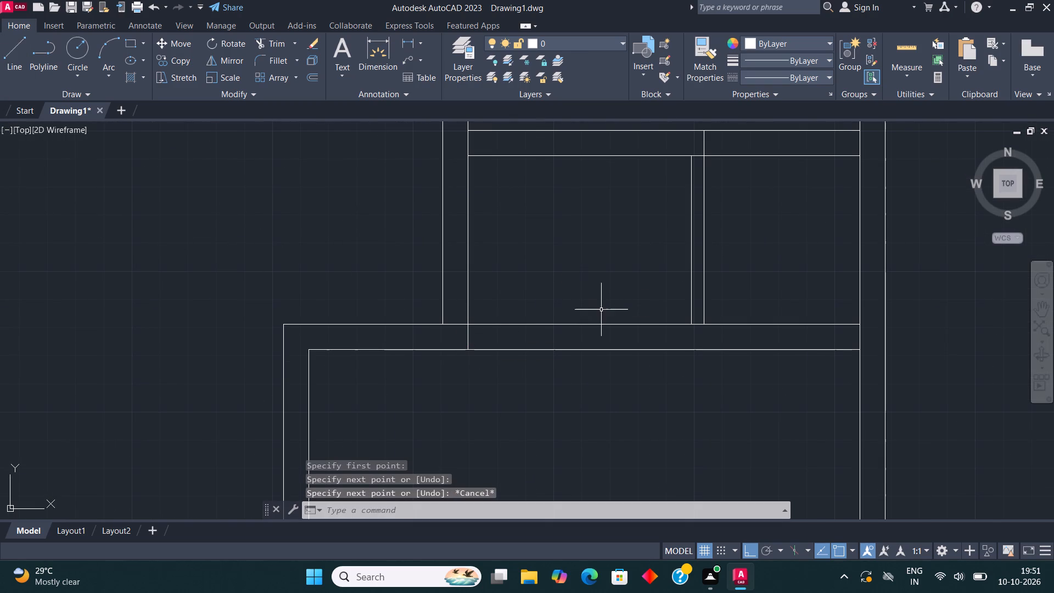
Trim away the upper line of the 9" wall below the small room, from the short vertical line to the right outer wall.
middle_drag(601, 310, 553, 362)
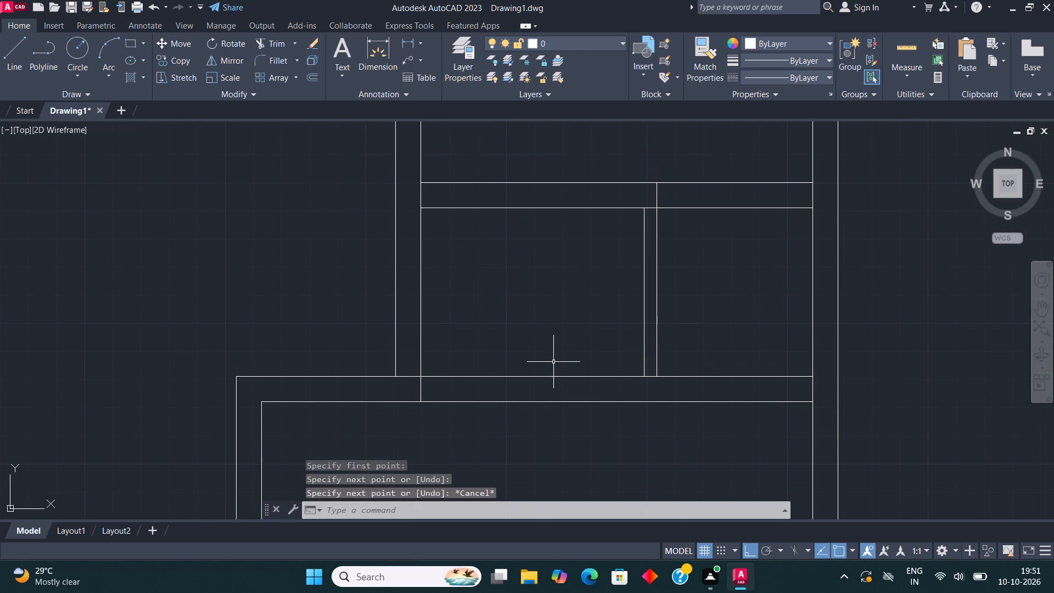
scroll(606, 394, up, 1)
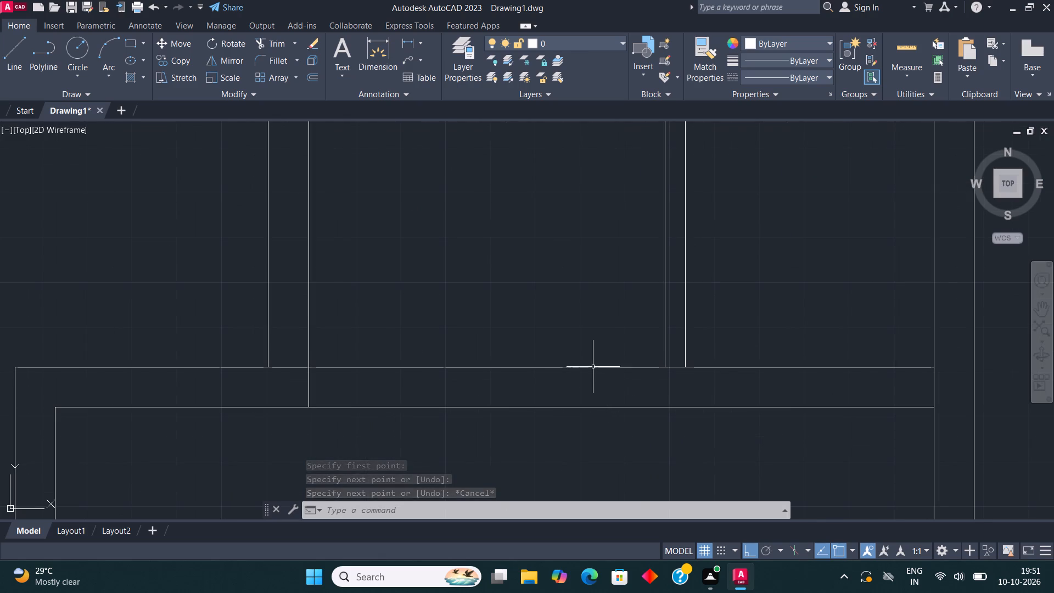
click(593, 367)
key(Escape)
click(263, 38)
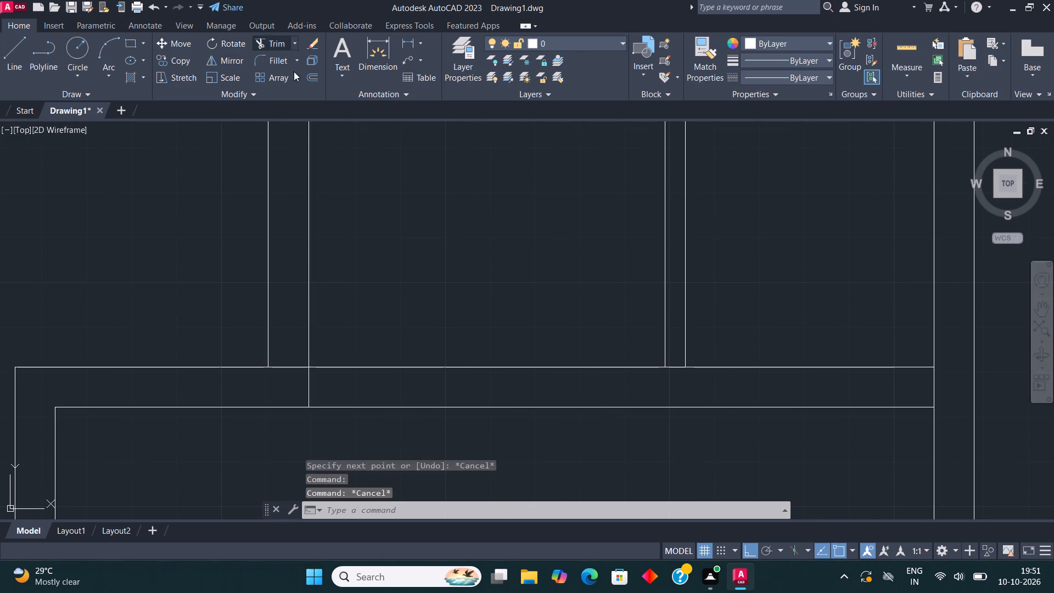
click(568, 376)
click(569, 345)
click(792, 387)
click(783, 311)
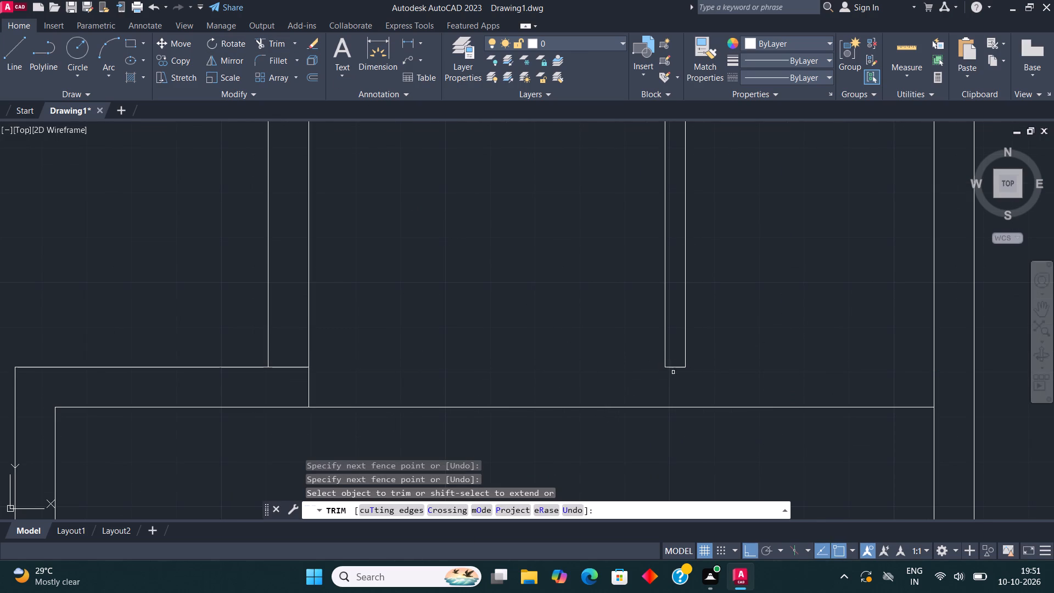
click(673, 365)
click(675, 375)
key(Escape)
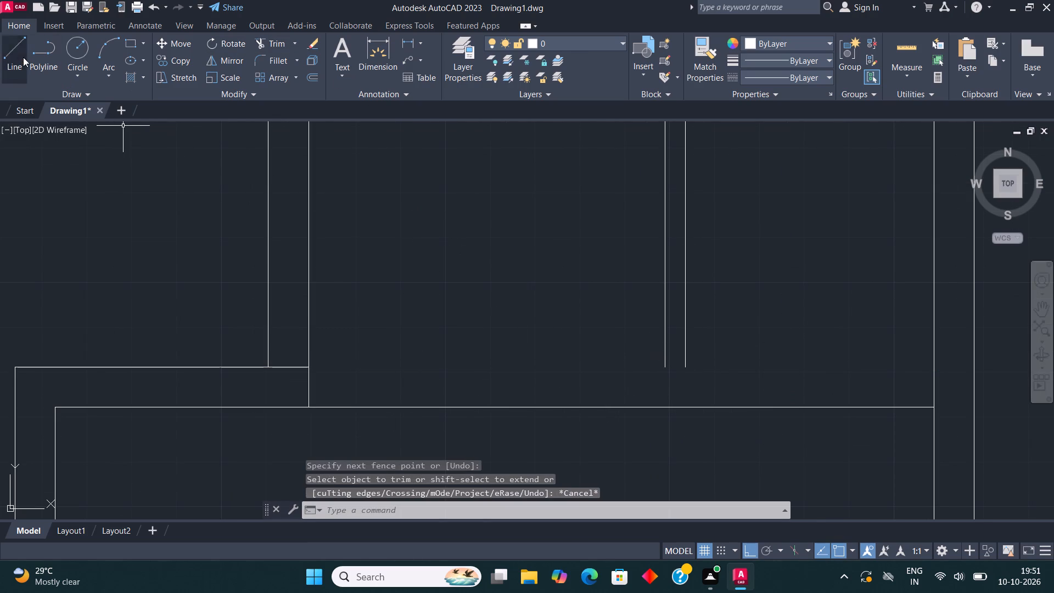
Draw a horizontal line from the midpoint of the short vertical wall line below the small room to the right outer wall.
click(23, 57)
click(311, 387)
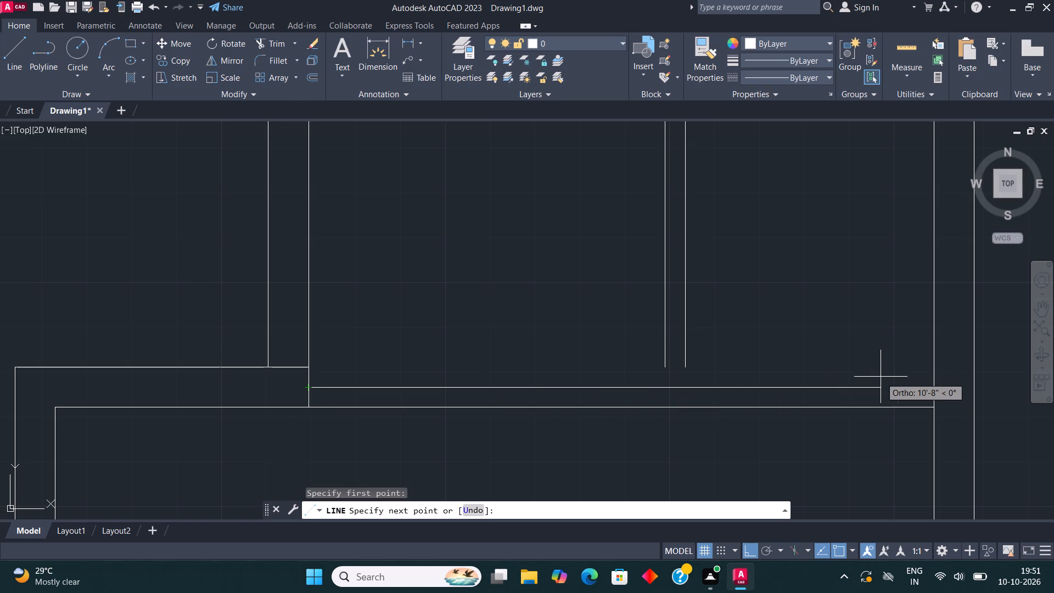
click(929, 391)
key(Escape)
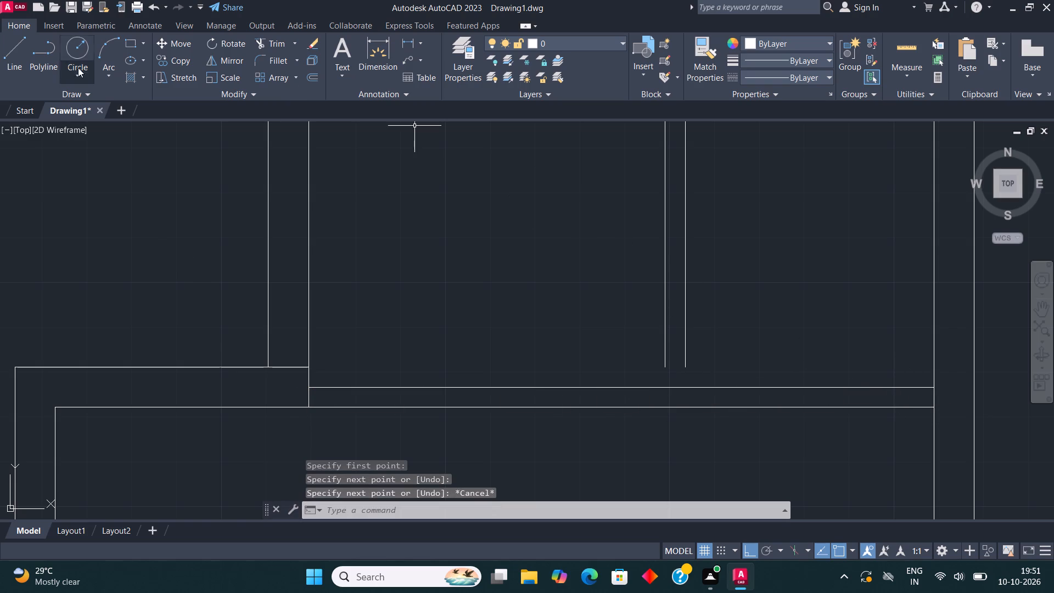
Extend the small room's two vertical partition lines down to the new horizontal wall line with short lines.
click(9, 49)
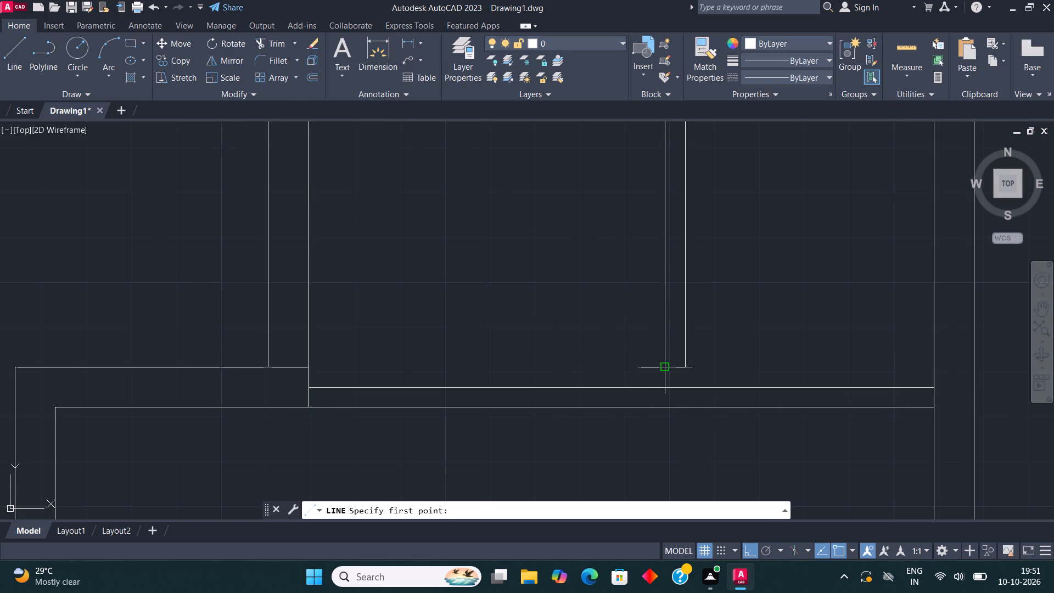
click(668, 368)
click(668, 384)
click(20, 48)
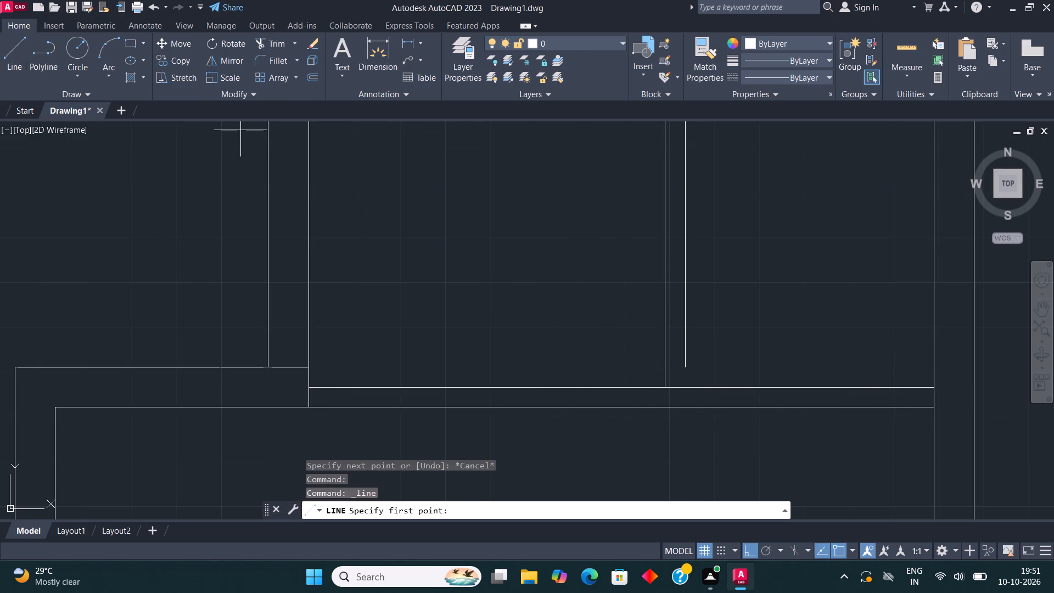
click(689, 362)
click(688, 389)
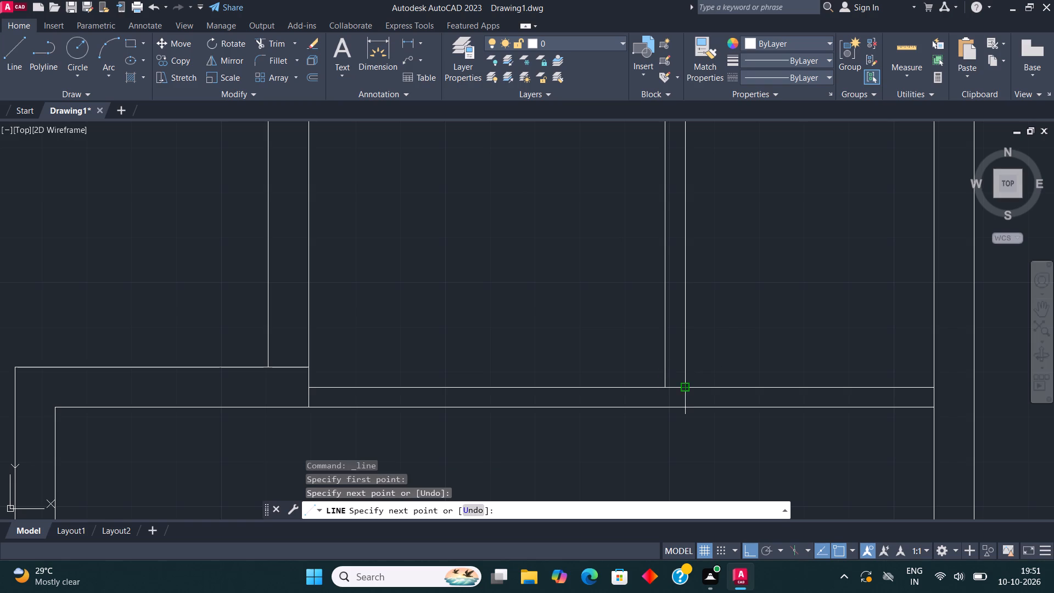
key(Escape)
Trim the small room's inner top wall line between the two partition lines to open the wall junction.
scroll(531, 350, down, 2)
middle_drag(553, 357, 563, 328)
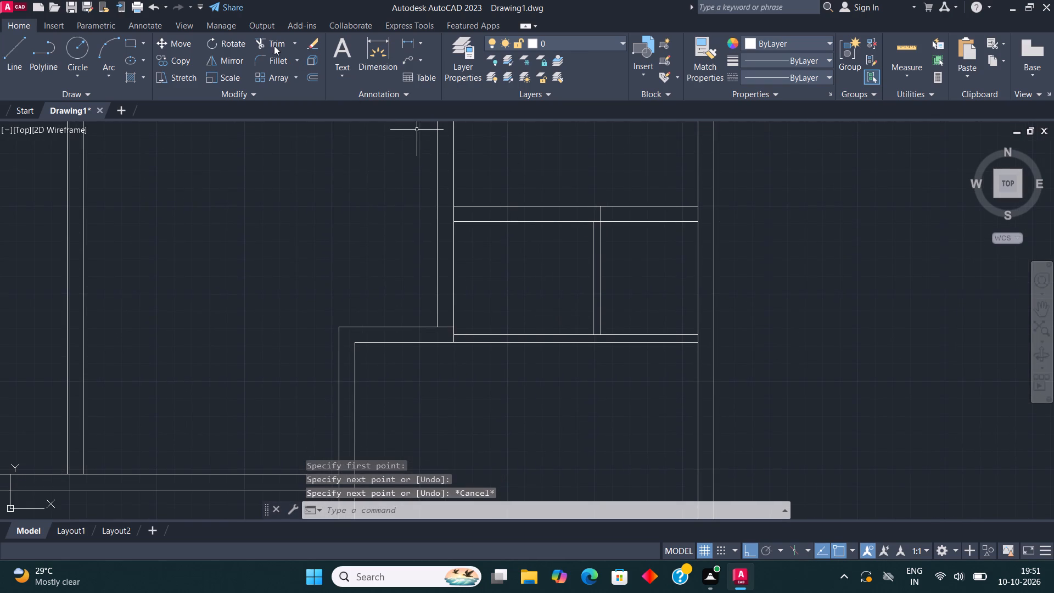
click(274, 46)
scroll(680, 208, up, 1)
click(528, 217)
click(579, 217)
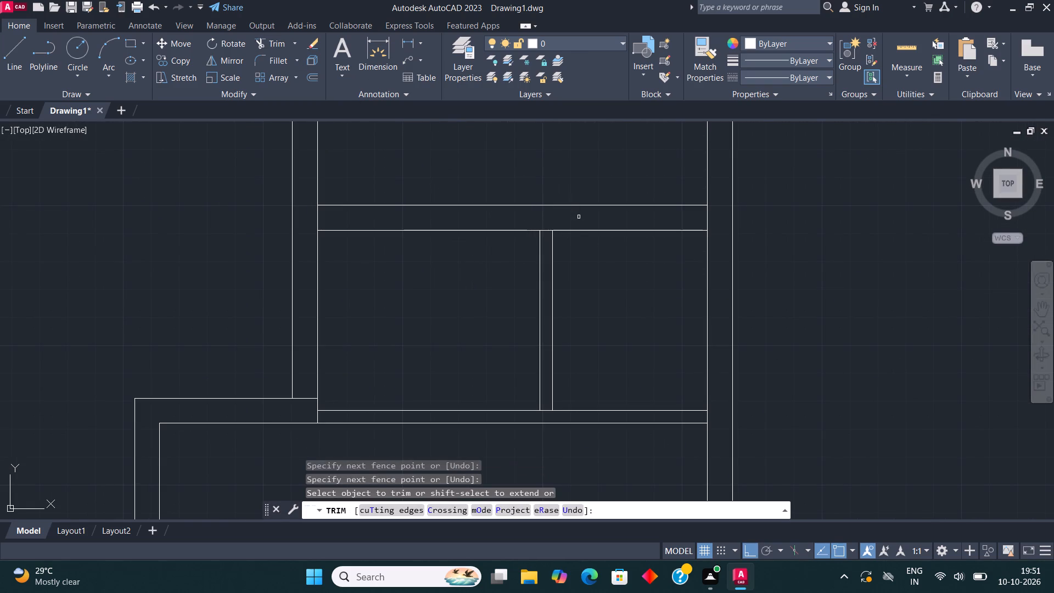
click(550, 230)
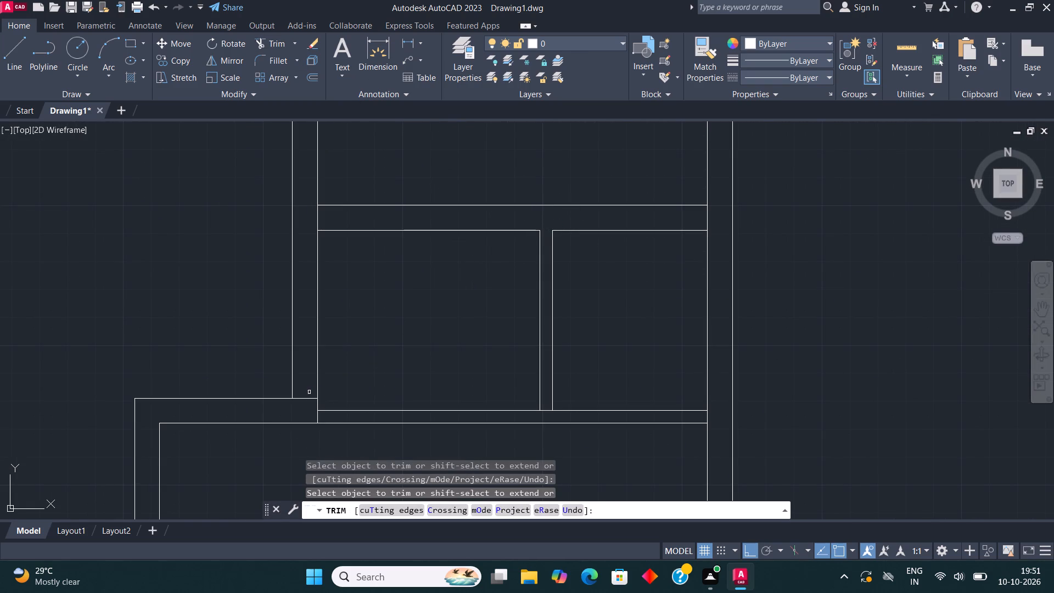
scroll(483, 296, down, 4)
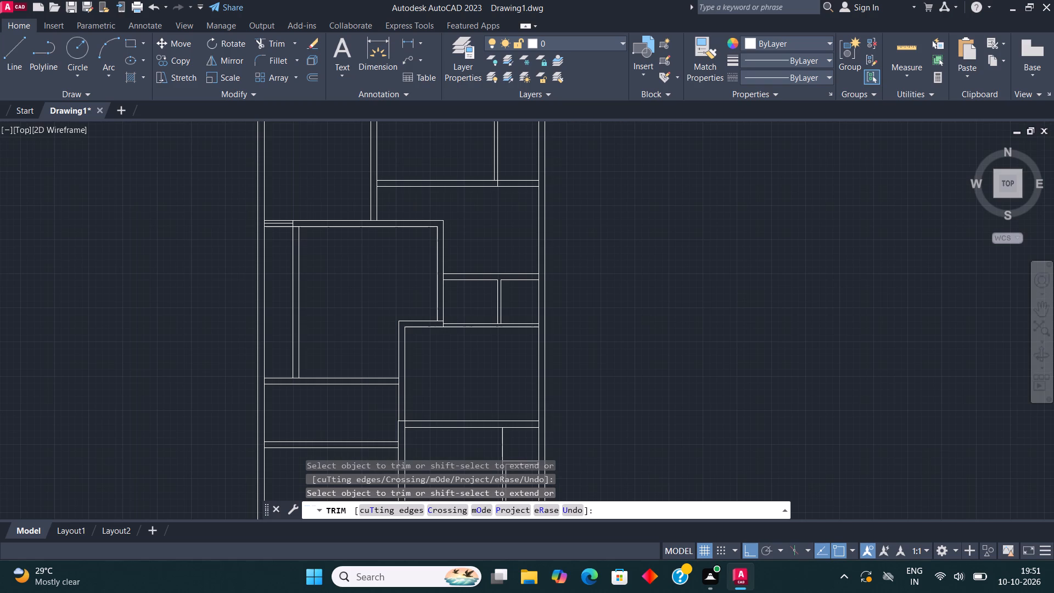
key(Escape)
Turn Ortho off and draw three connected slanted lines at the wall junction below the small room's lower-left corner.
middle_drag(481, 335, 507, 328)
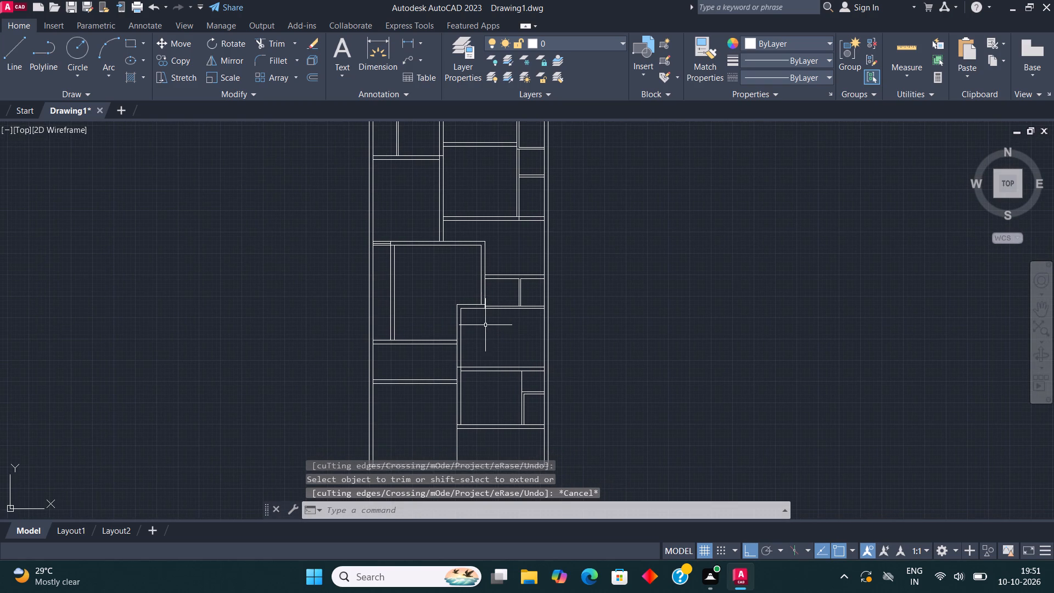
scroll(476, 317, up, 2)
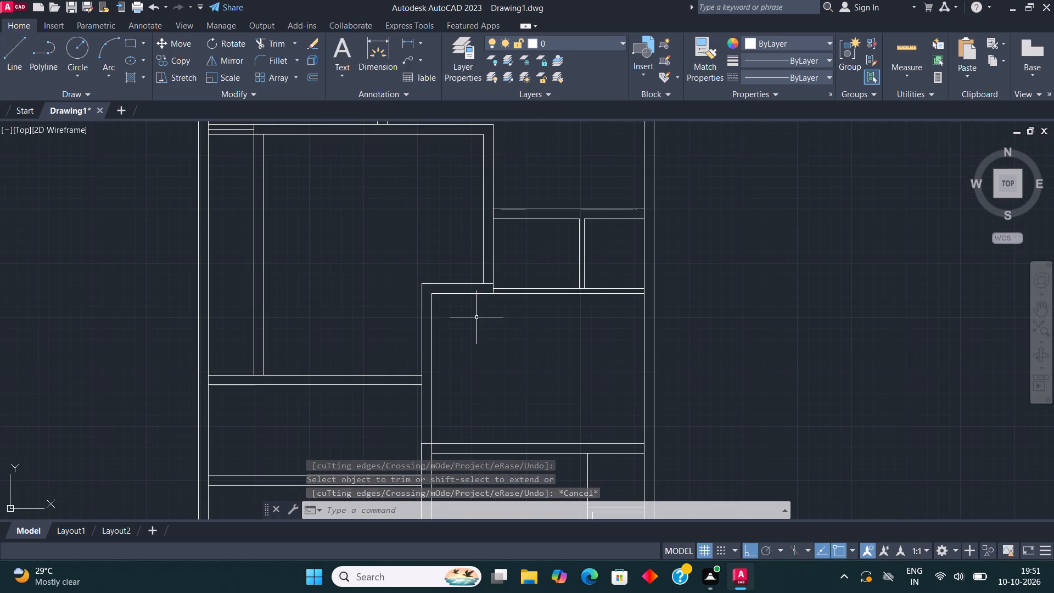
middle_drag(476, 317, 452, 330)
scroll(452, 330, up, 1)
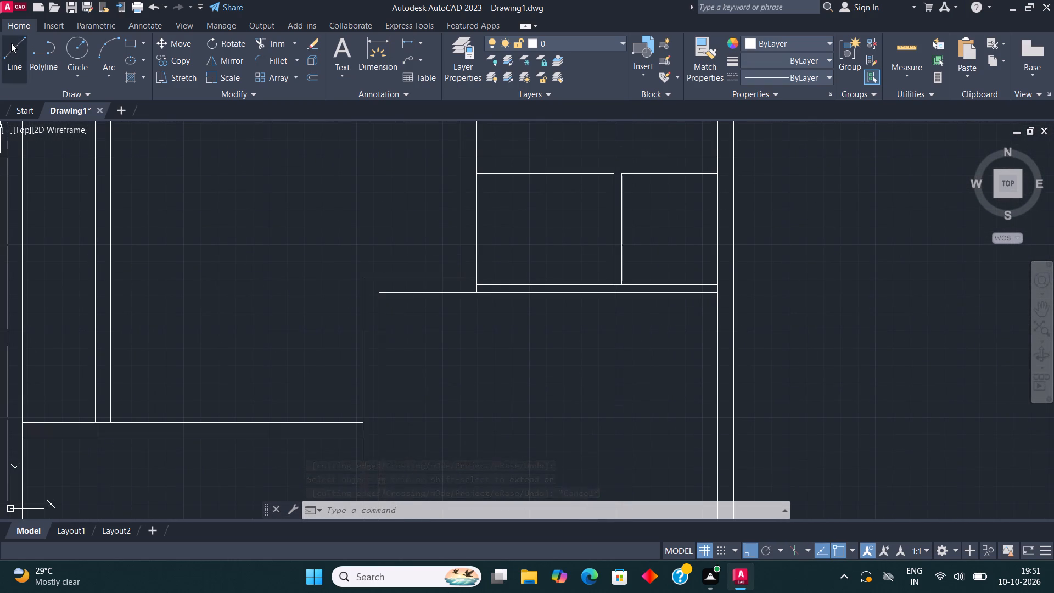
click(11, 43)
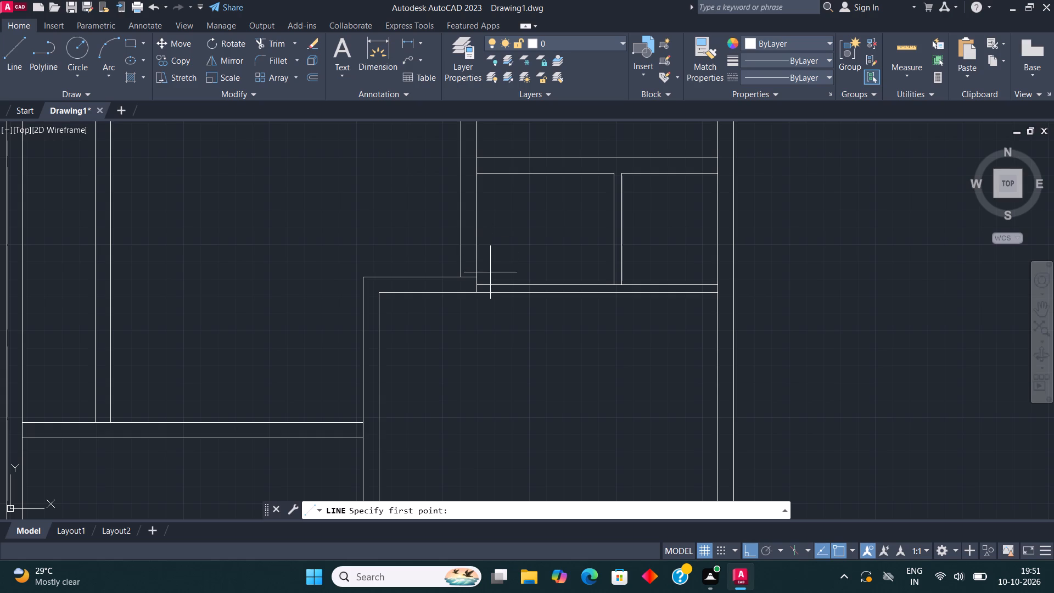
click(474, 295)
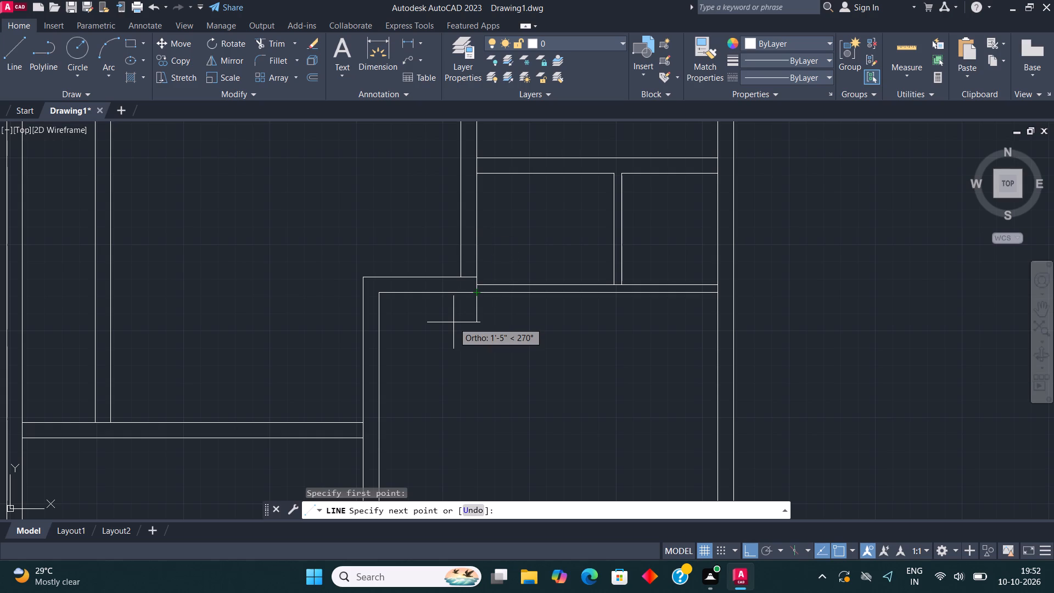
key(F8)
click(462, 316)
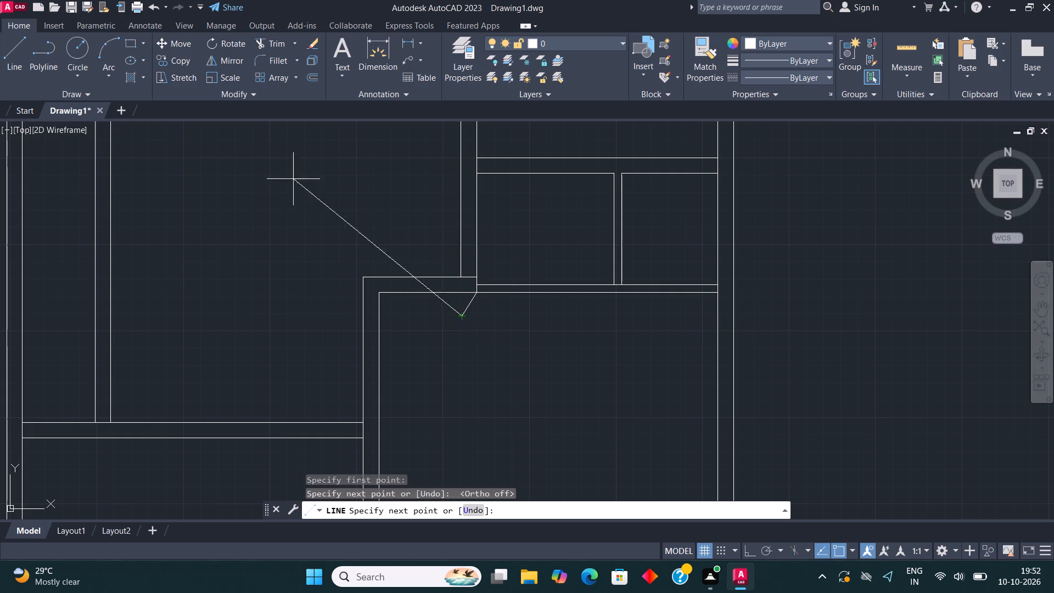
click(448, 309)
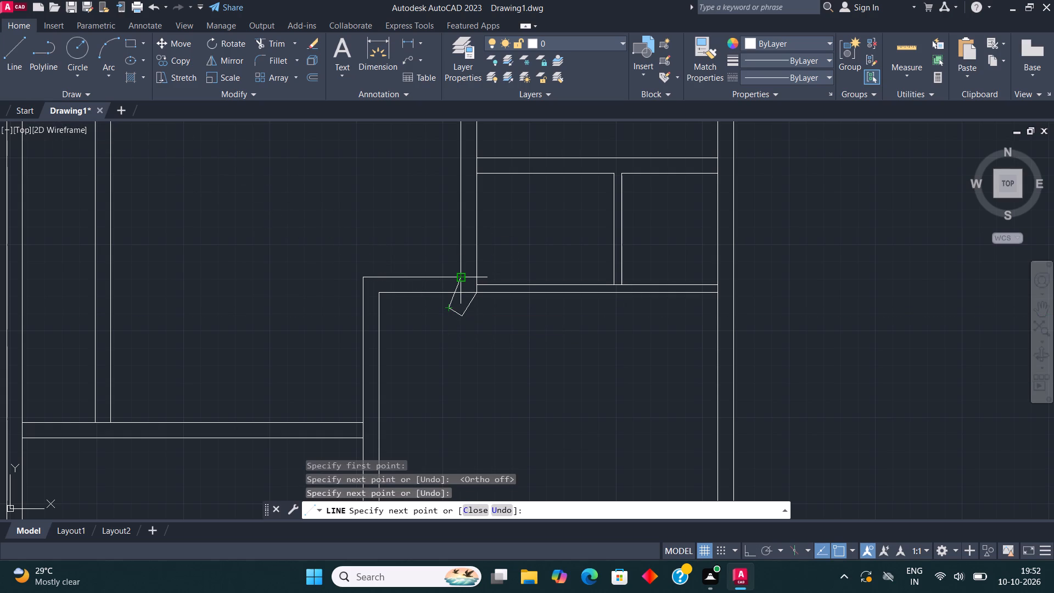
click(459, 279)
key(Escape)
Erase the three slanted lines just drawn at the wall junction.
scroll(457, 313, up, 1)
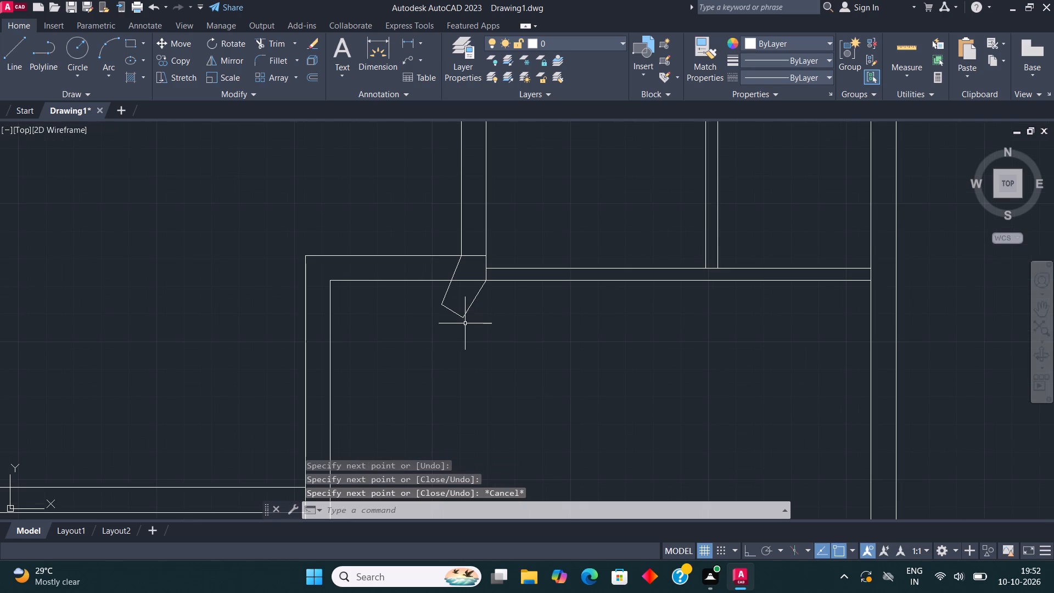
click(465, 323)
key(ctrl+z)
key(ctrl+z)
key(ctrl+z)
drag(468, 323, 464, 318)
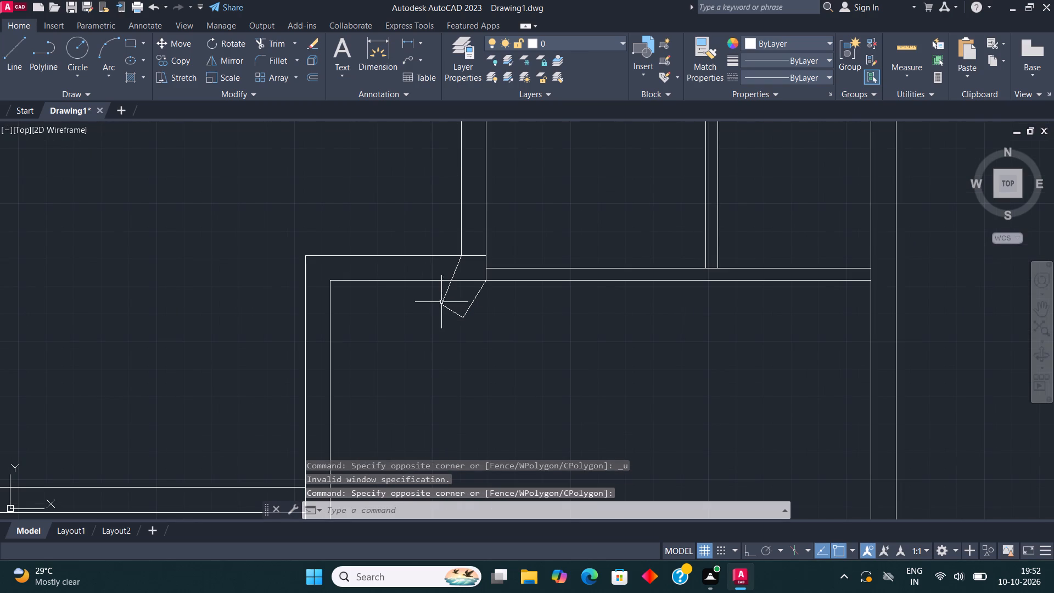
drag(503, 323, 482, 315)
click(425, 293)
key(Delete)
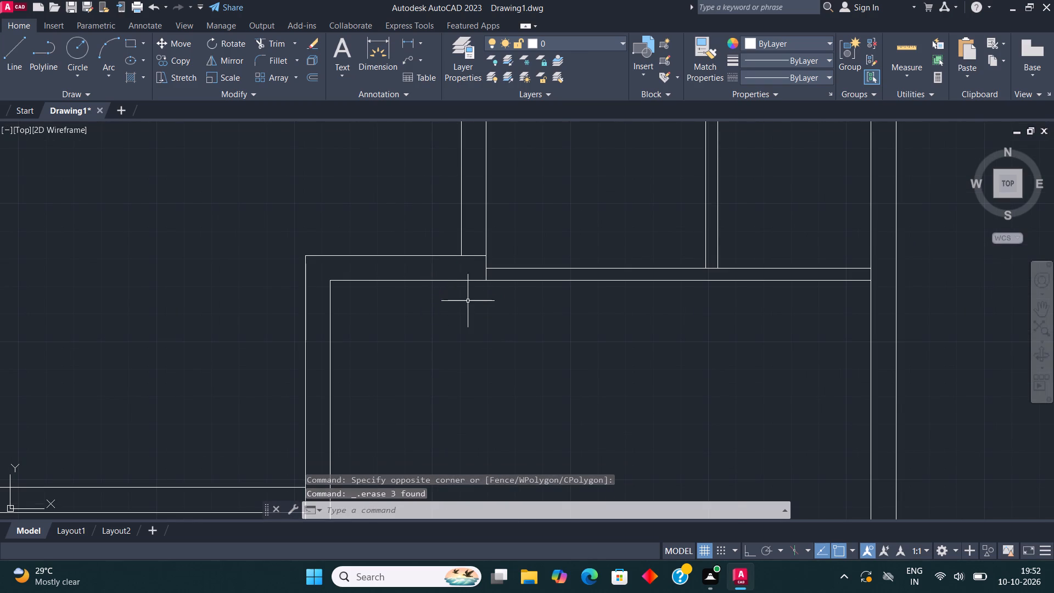
Draw two slanted lines across the 9" vertical wall, starting from the ends of the adjoining horizontal wall's upper and lower lines.
scroll(471, 301, down, 1)
middle_drag(501, 301, 542, 293)
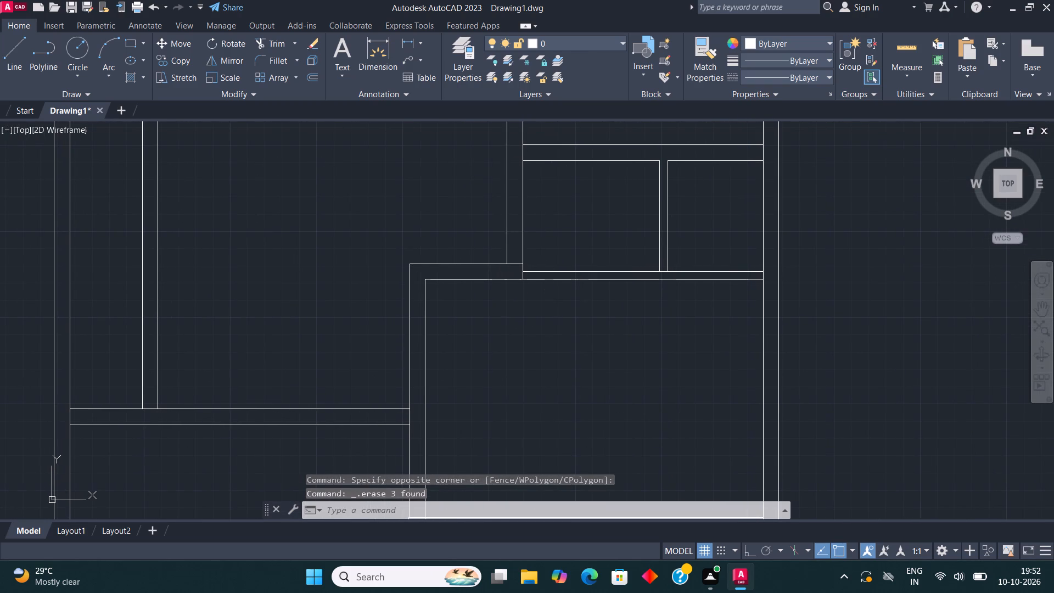
click(5, 51)
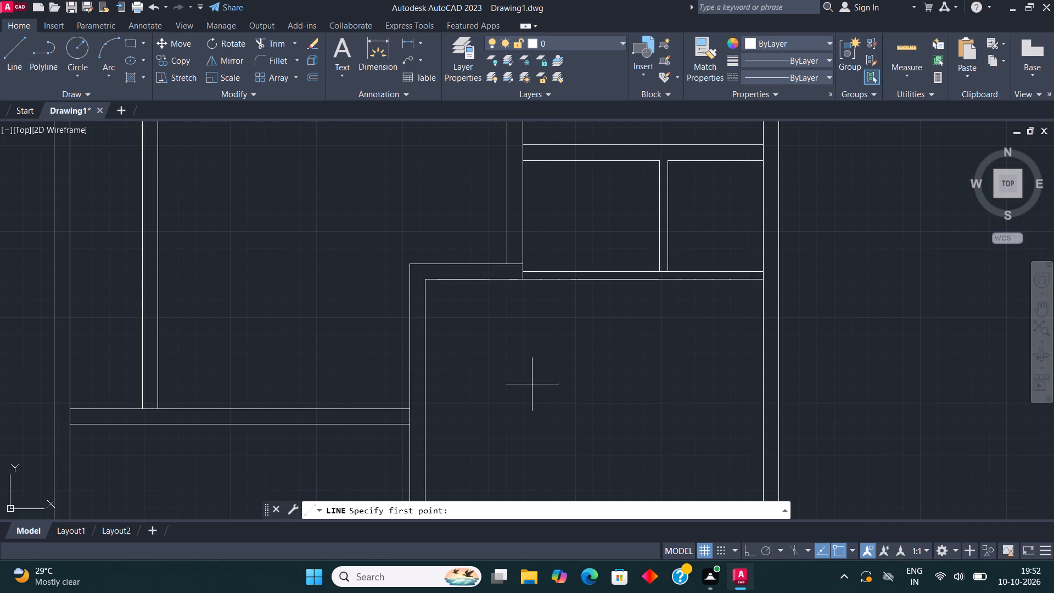
click(408, 407)
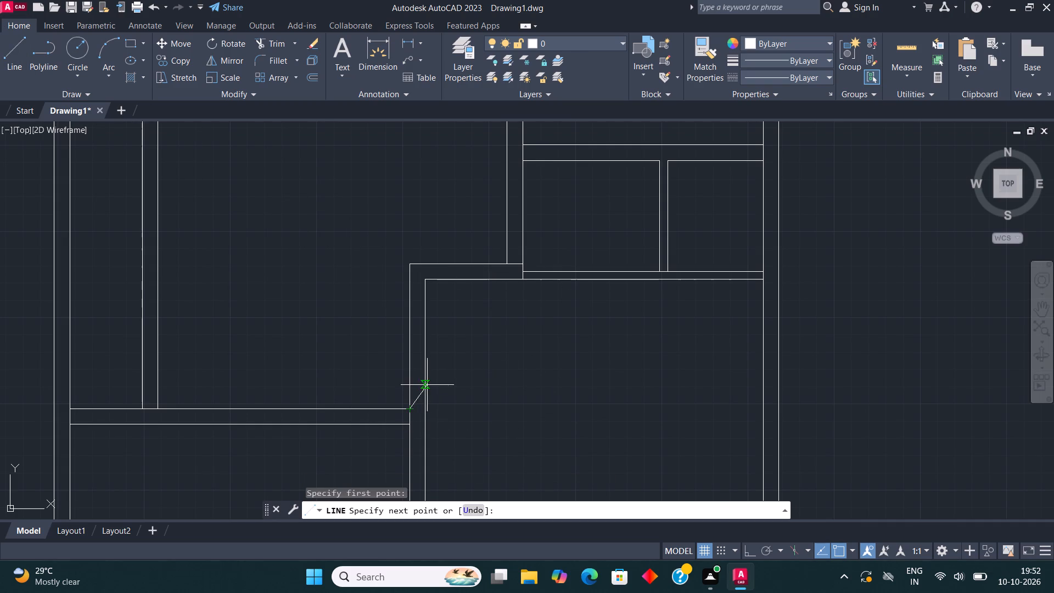
scroll(422, 398, up, 2)
click(424, 395)
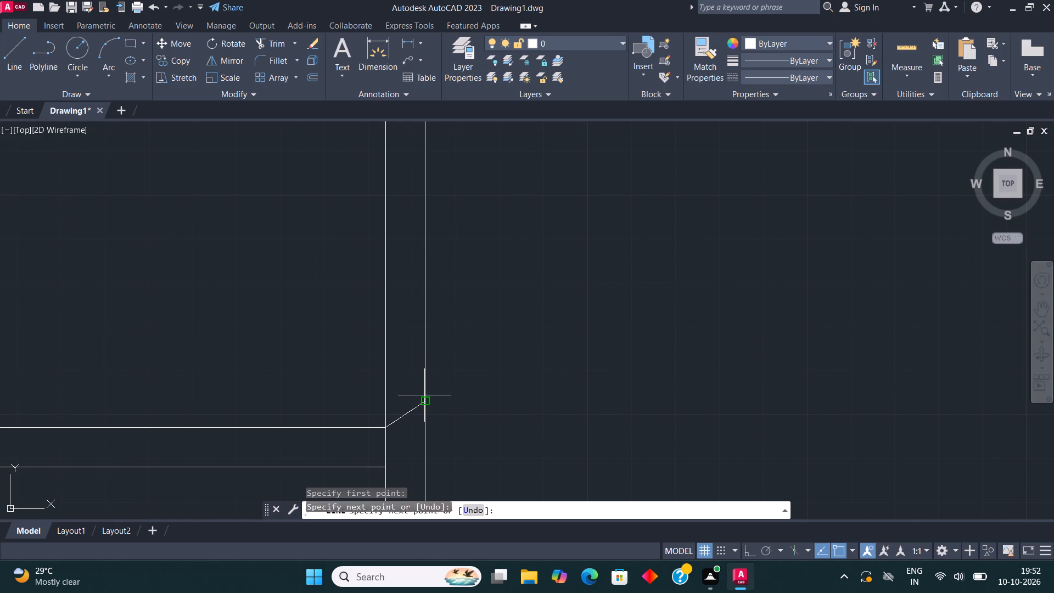
click(14, 61)
scroll(436, 463, down, 2)
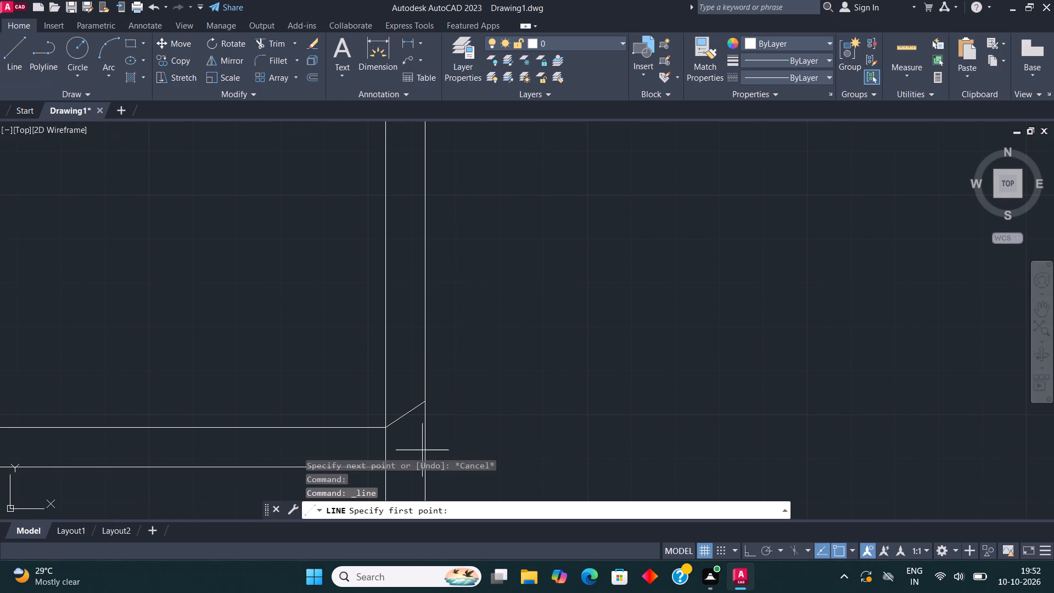
scroll(429, 366, down, 3)
scroll(428, 415, up, 3)
click(383, 315)
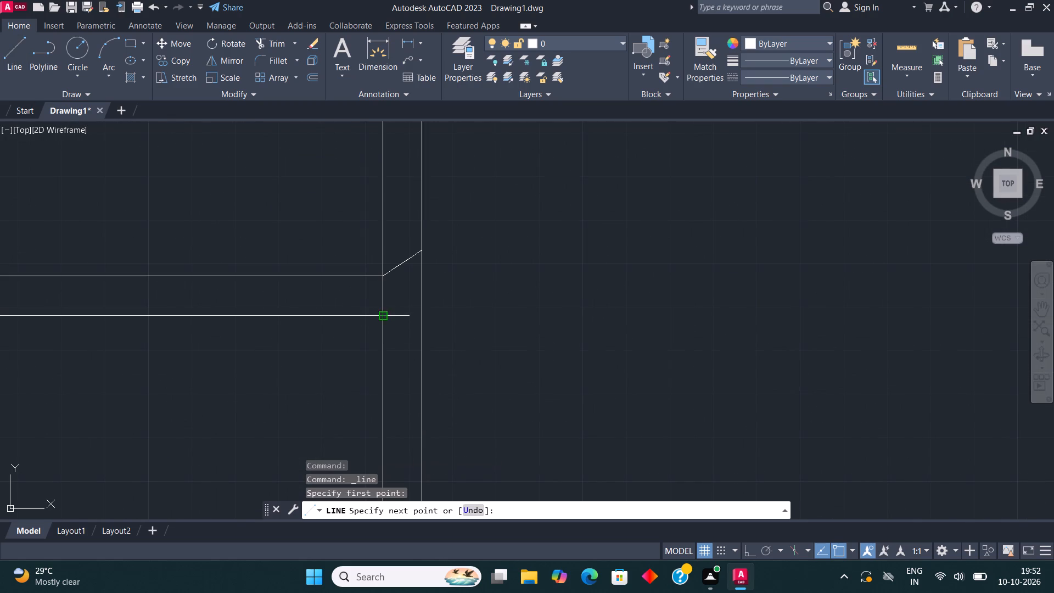
click(425, 285)
middle_drag(494, 305, 490, 346)
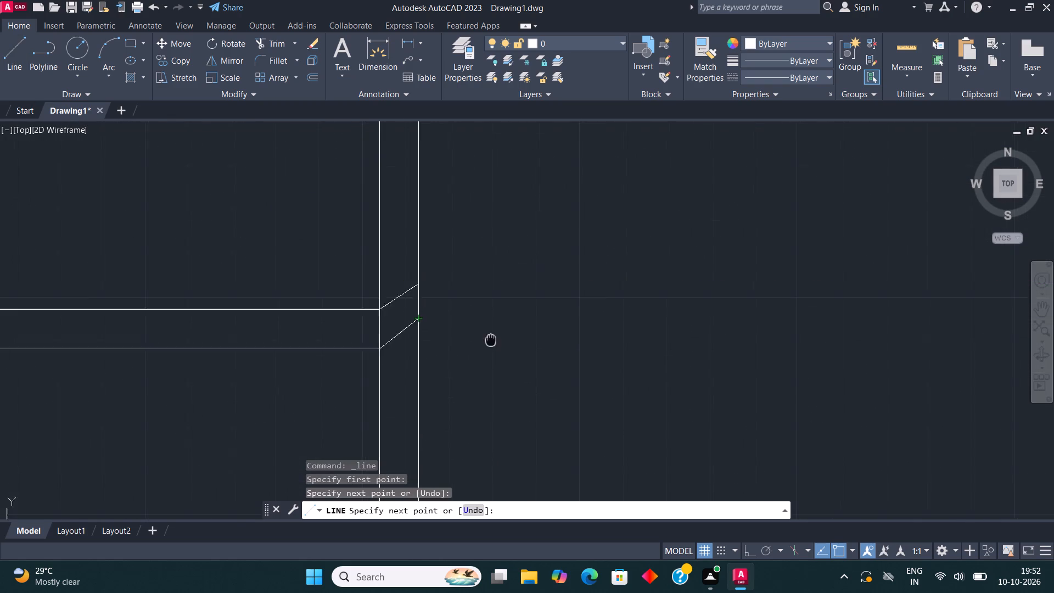
middle_drag(490, 346, 488, 355)
key(Escape)
Stretch the lower slanted line's right end slightly down the vertical wall's right line so it parallels the upper slanted line.
scroll(399, 351, up, 2)
click(397, 345)
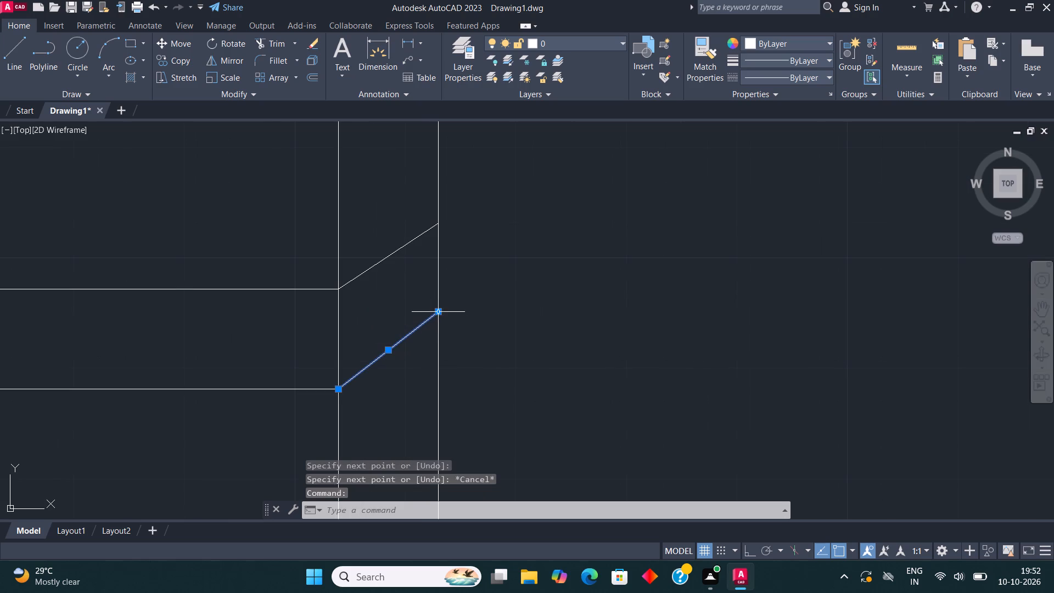
click(440, 311)
click(440, 322)
key(Escape)
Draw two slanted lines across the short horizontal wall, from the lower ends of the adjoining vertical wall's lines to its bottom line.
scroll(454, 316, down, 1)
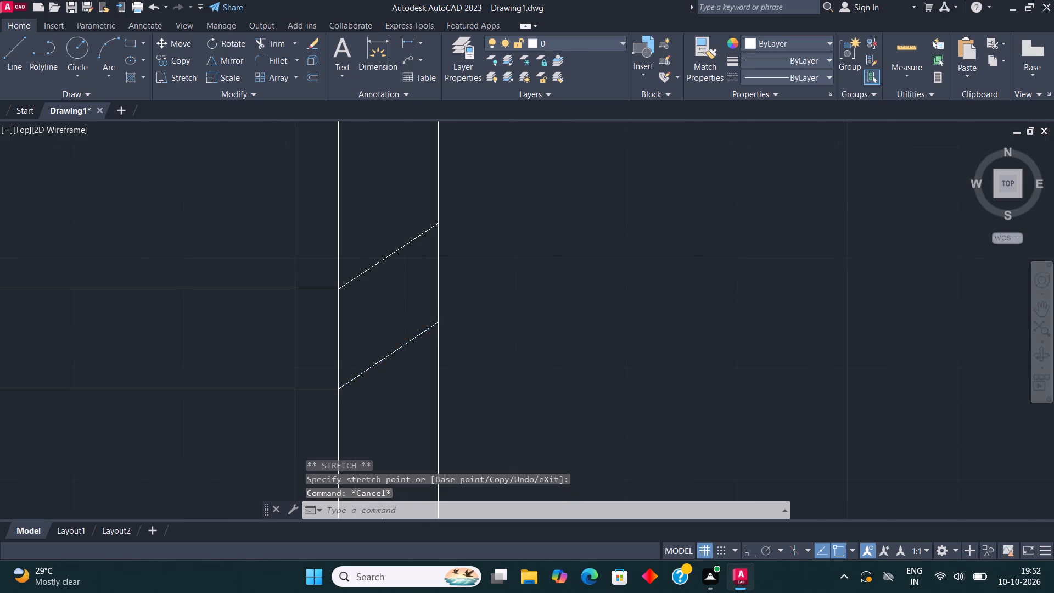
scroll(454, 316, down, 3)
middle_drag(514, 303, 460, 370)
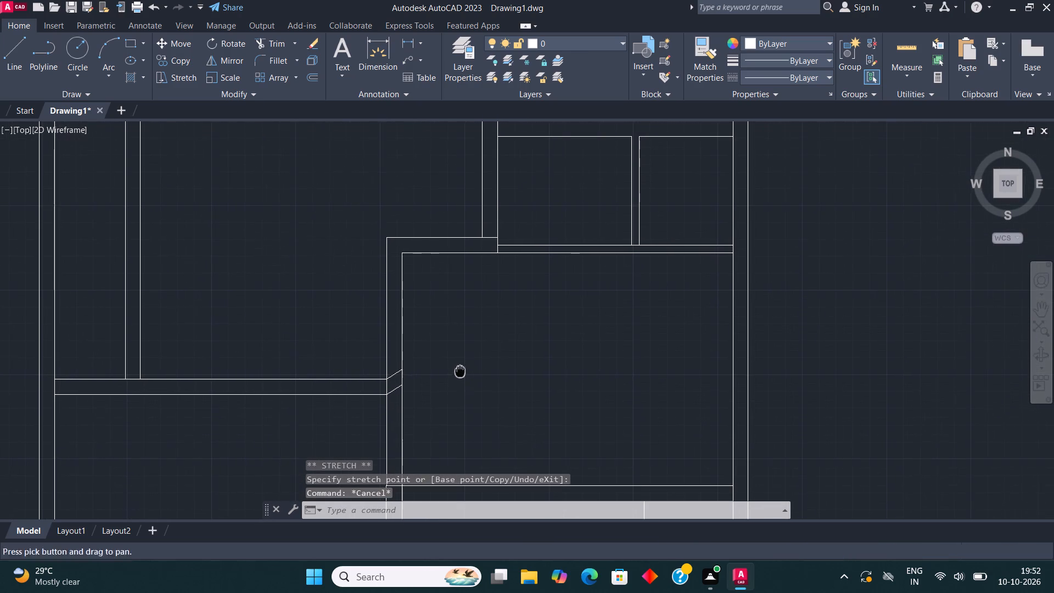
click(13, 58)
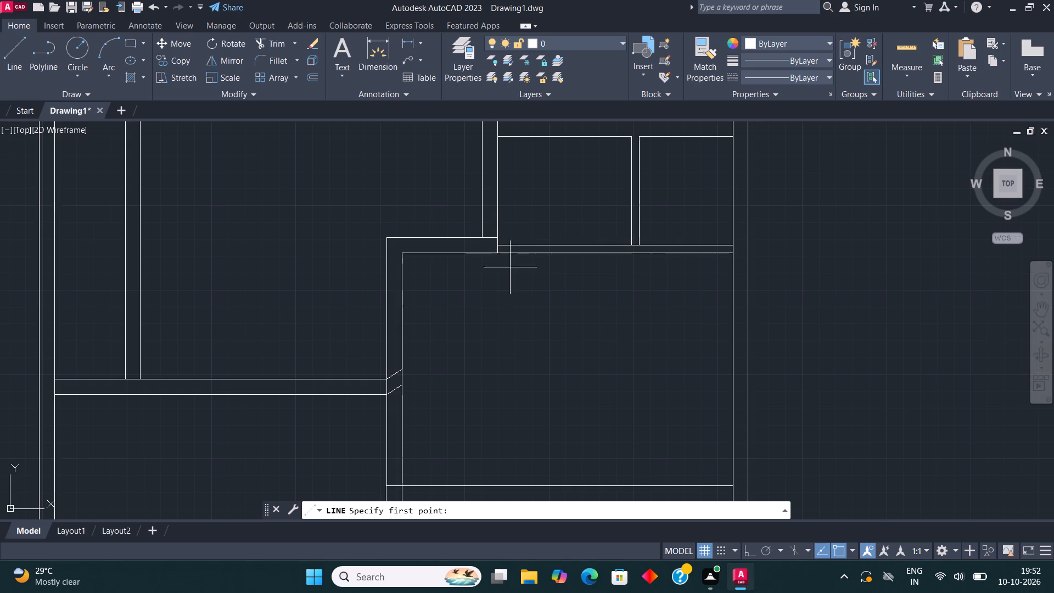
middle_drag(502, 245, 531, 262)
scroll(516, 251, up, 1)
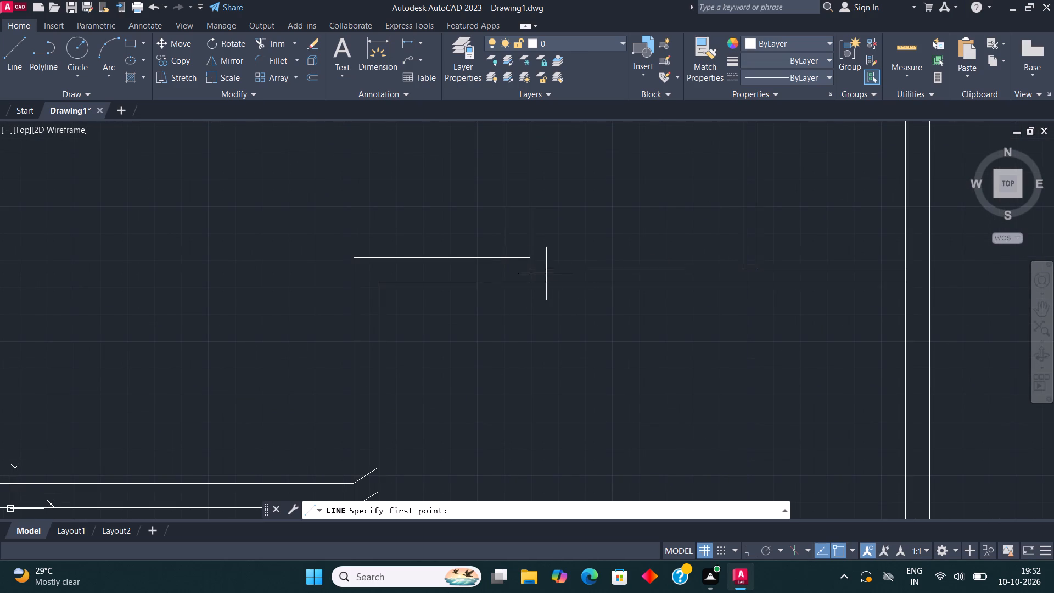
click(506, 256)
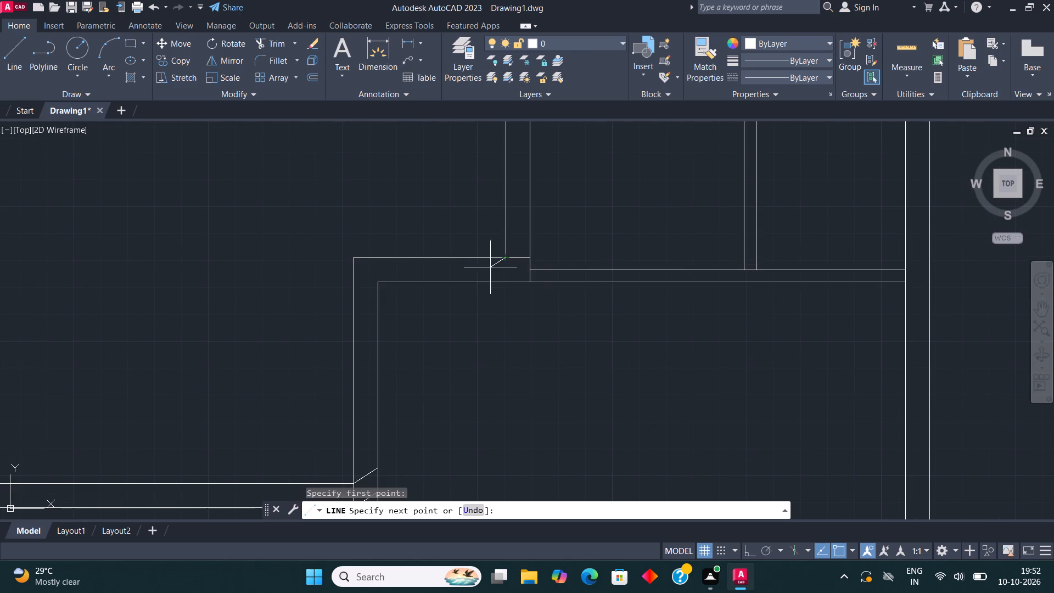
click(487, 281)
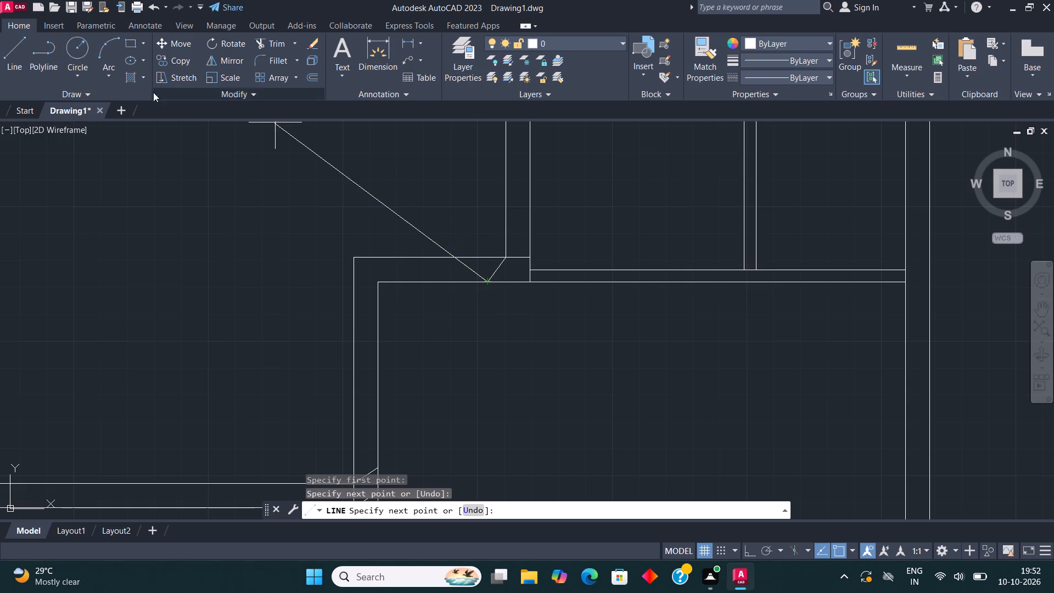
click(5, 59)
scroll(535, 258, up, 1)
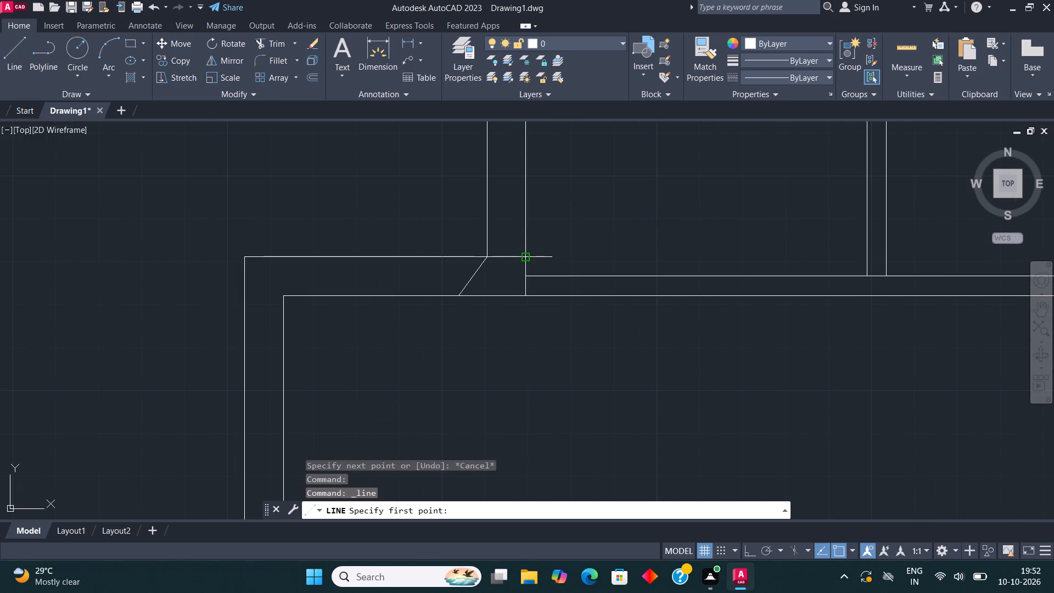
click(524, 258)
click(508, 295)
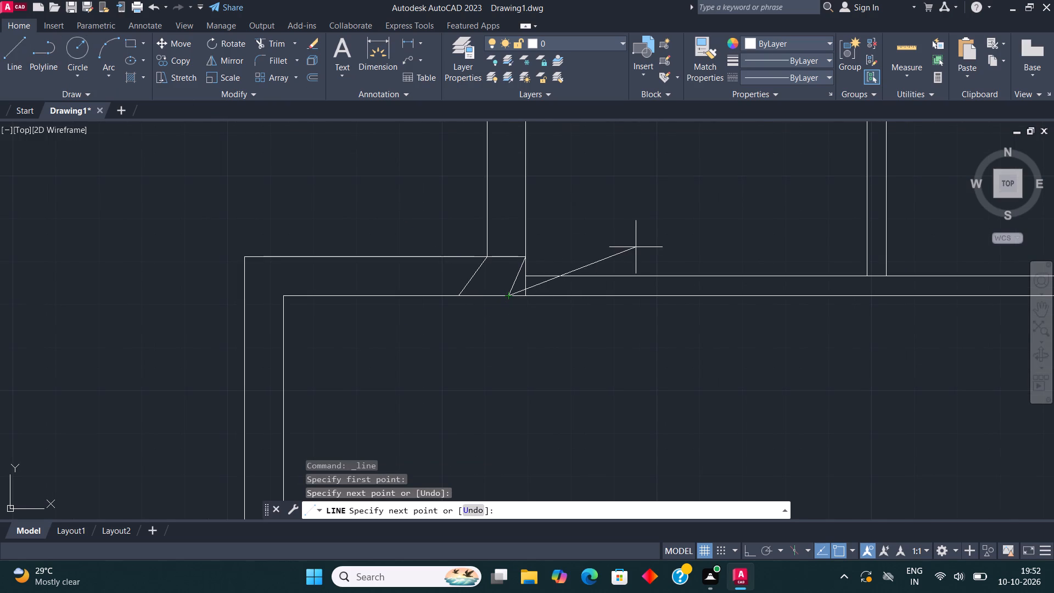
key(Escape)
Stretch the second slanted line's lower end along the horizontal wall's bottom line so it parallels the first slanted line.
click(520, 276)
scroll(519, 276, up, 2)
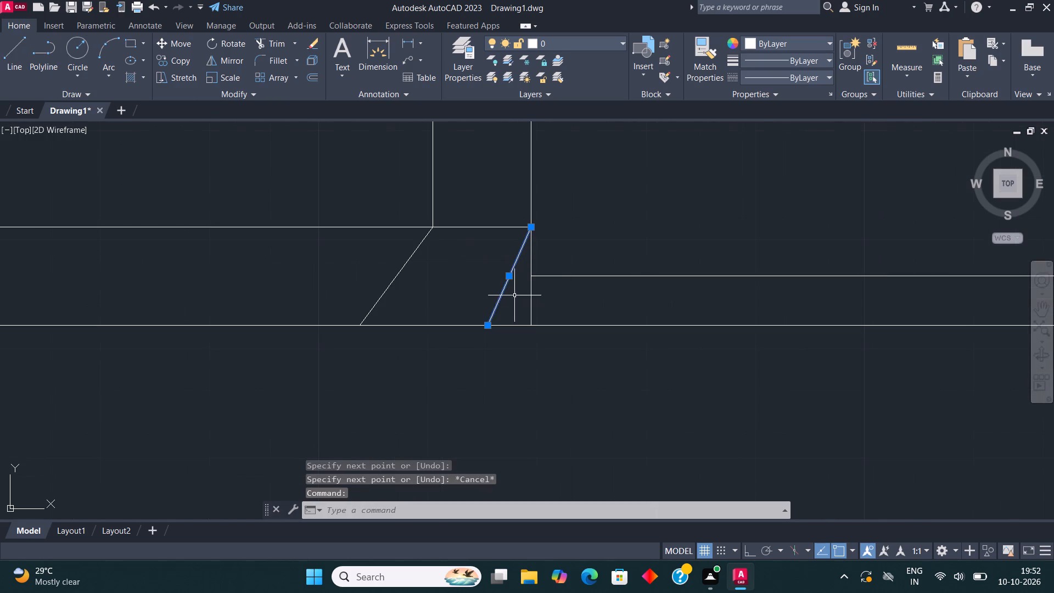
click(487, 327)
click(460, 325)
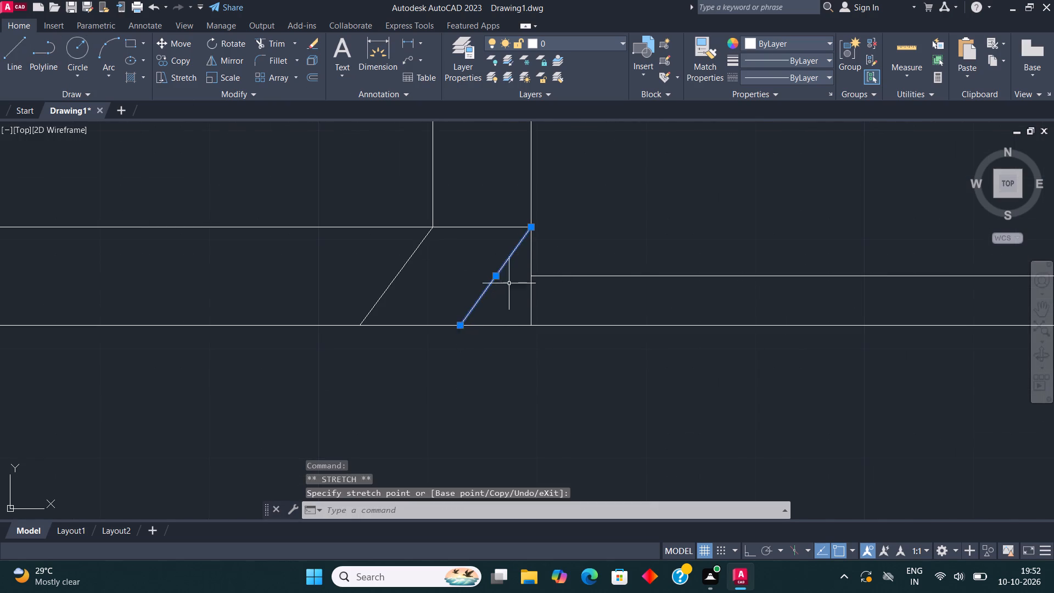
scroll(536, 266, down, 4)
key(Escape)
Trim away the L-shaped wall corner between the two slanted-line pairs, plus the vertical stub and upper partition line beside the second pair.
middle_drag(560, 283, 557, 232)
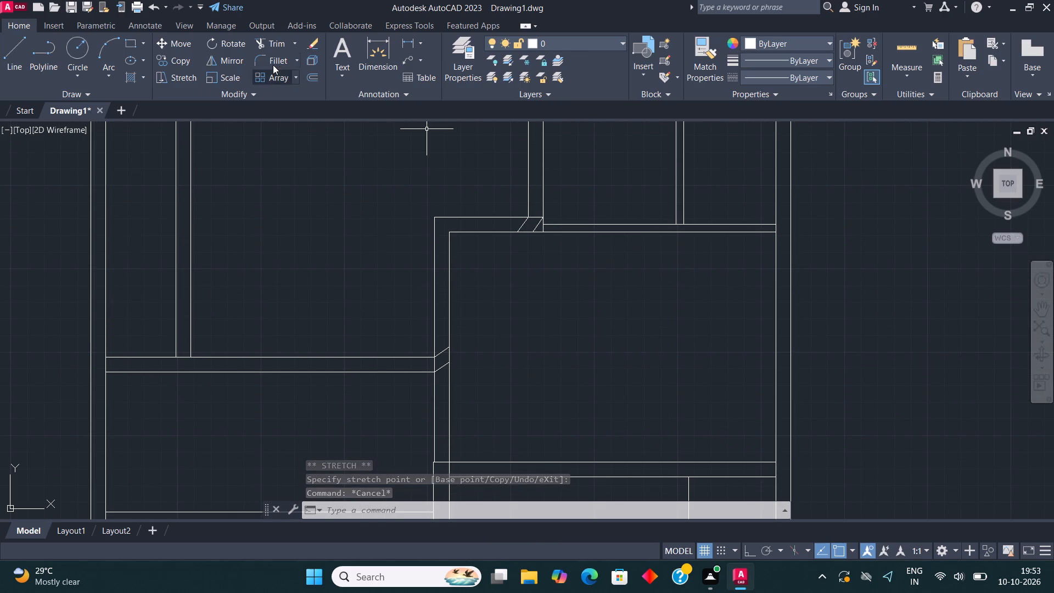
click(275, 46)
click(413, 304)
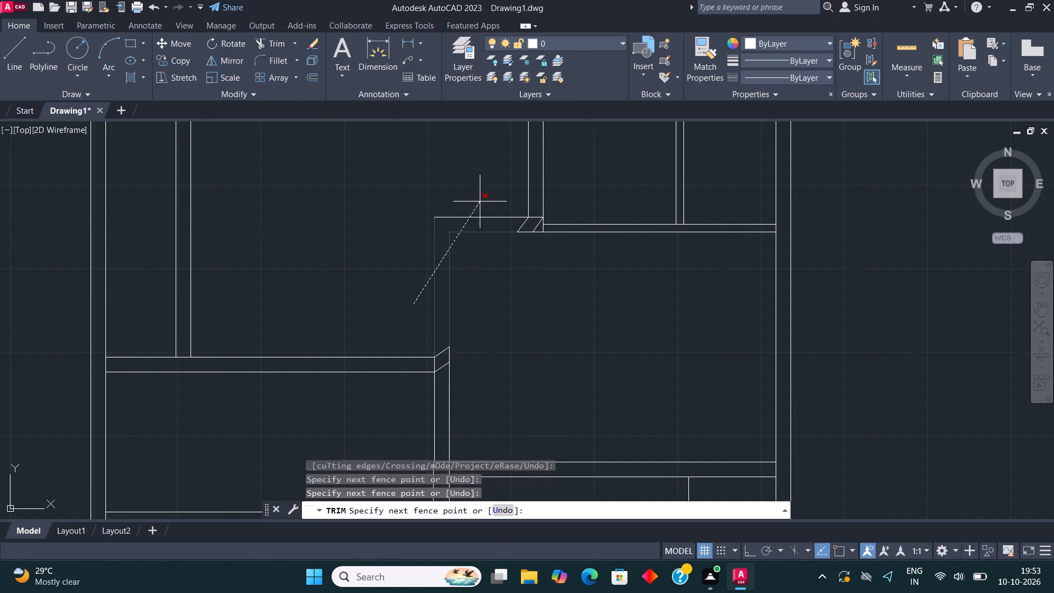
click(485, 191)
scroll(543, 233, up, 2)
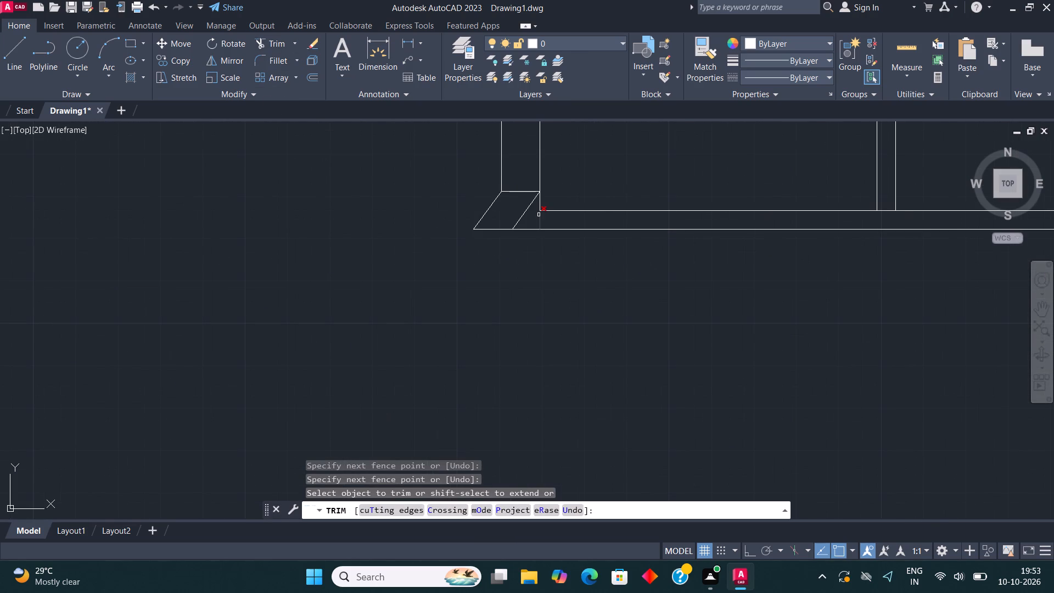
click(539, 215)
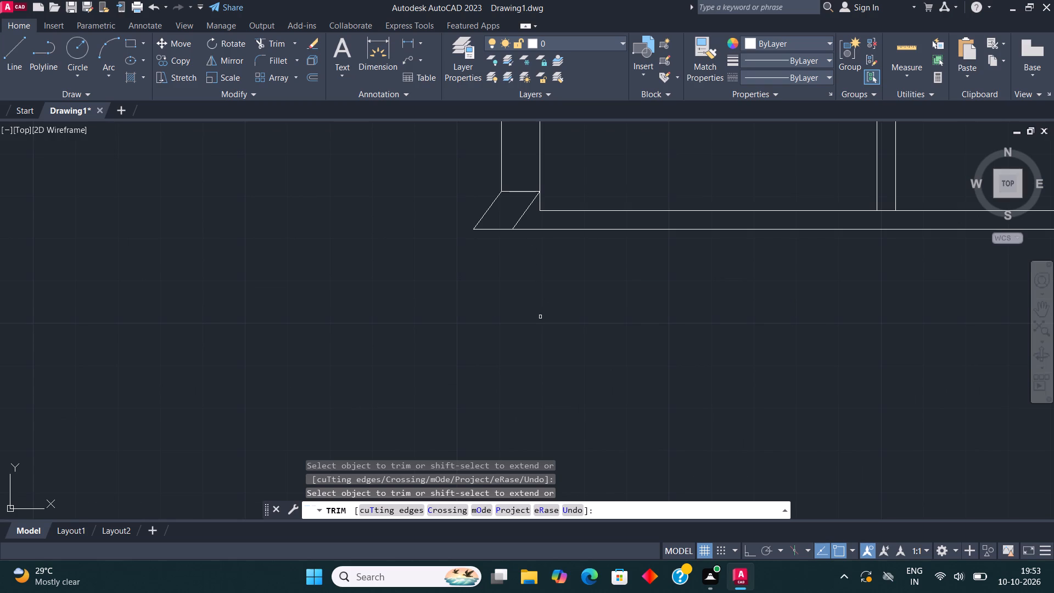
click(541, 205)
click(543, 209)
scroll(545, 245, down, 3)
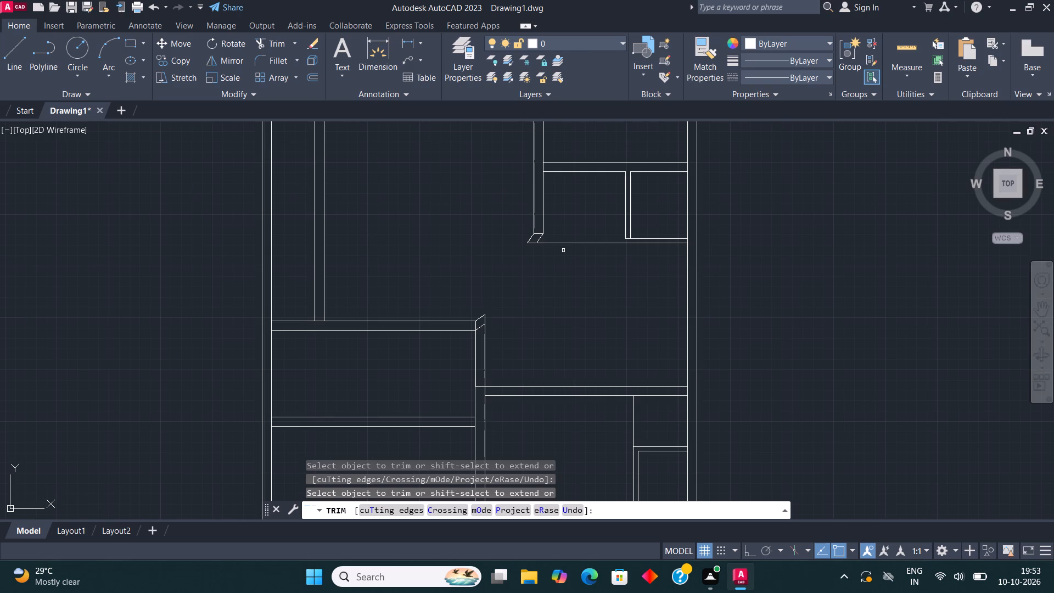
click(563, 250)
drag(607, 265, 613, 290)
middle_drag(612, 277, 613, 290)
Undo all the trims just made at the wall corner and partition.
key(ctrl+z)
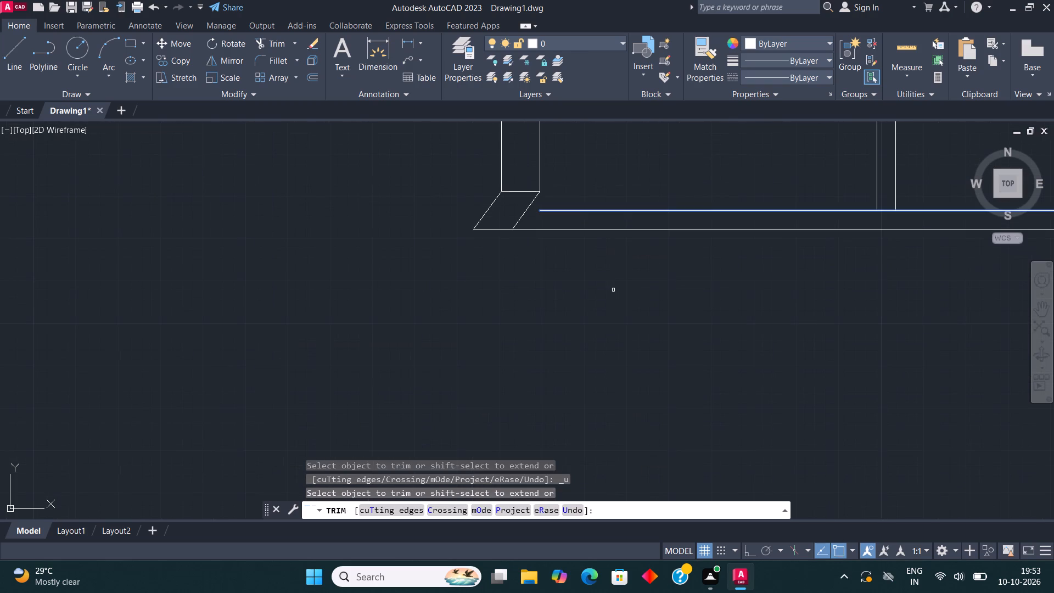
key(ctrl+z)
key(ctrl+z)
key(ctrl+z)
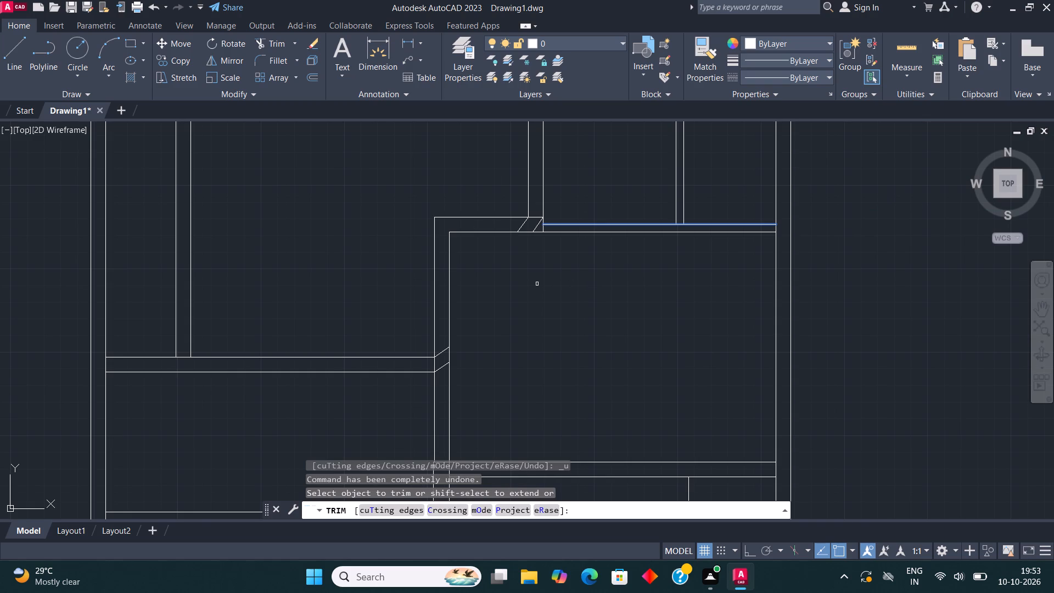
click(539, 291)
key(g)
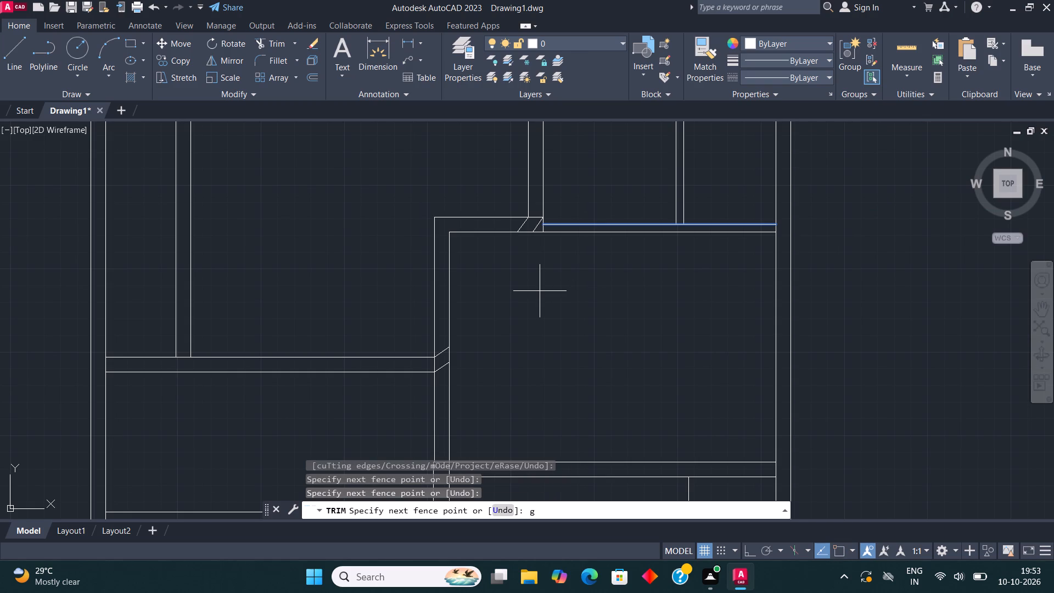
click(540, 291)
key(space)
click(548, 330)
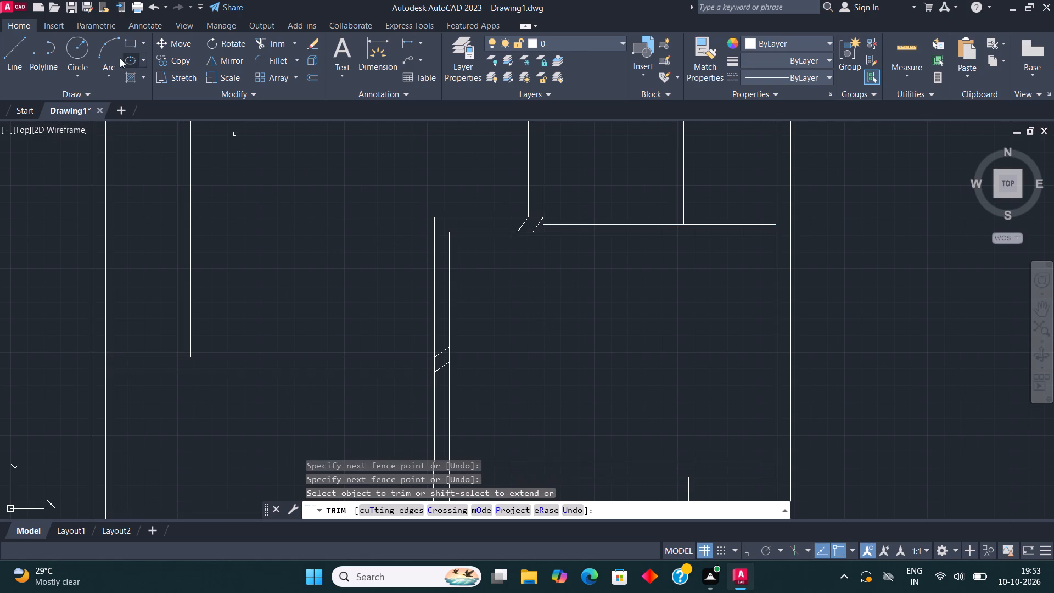
Extend the vertical wall's right line about 1'-3" below the horizontal wall with a new line, ending in a short down-left slant.
click(25, 49)
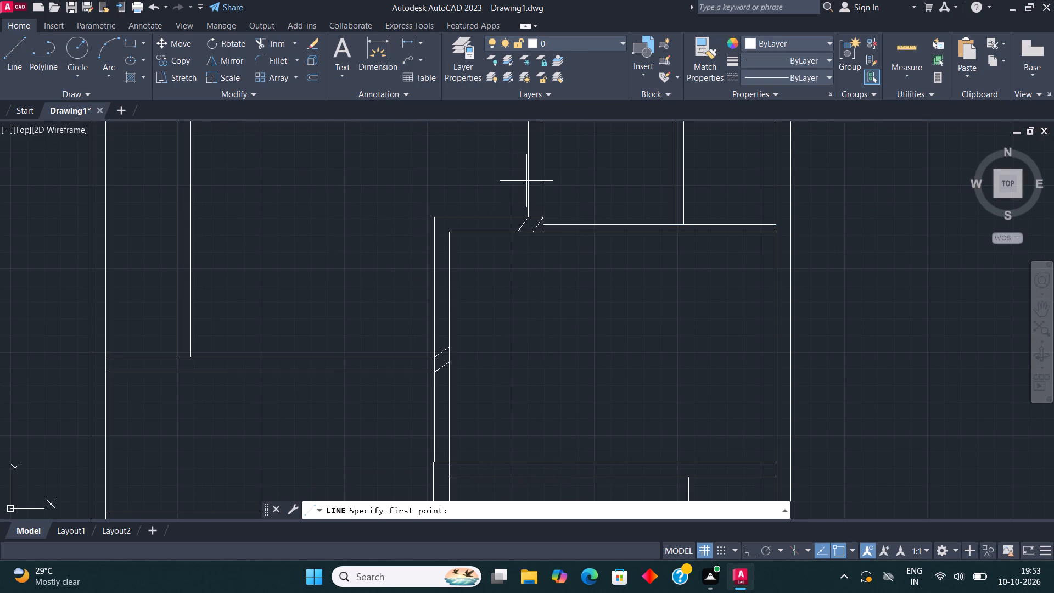
click(541, 236)
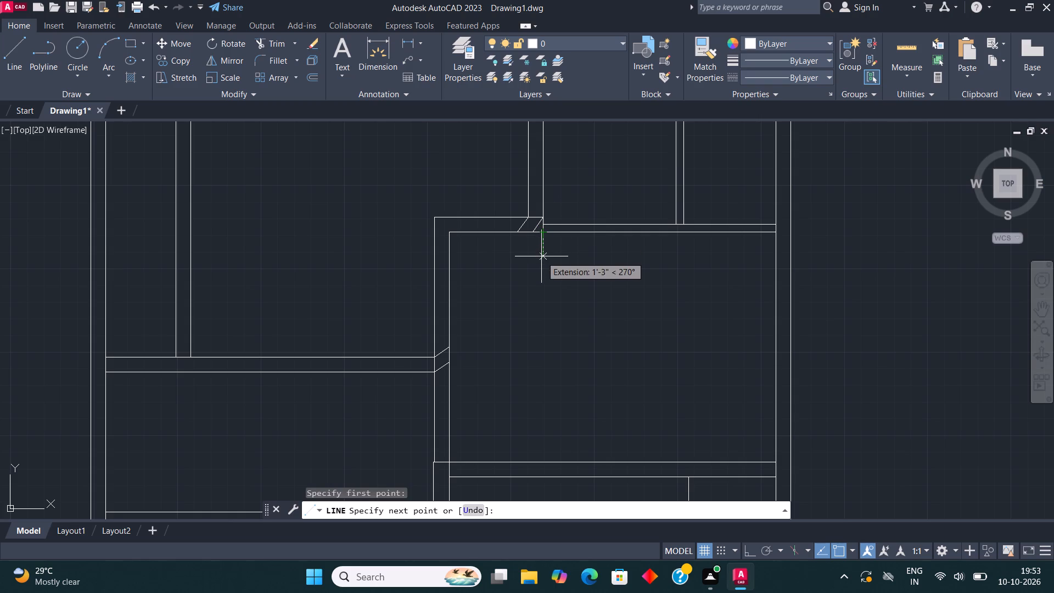
click(542, 258)
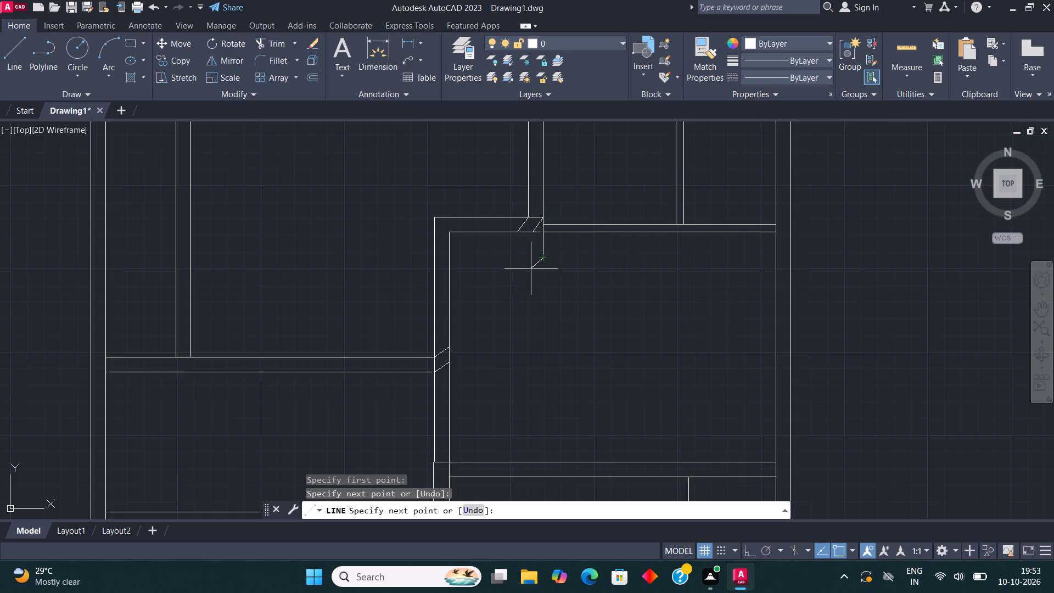
click(530, 273)
scroll(556, 248, up, 1)
key(Escape)
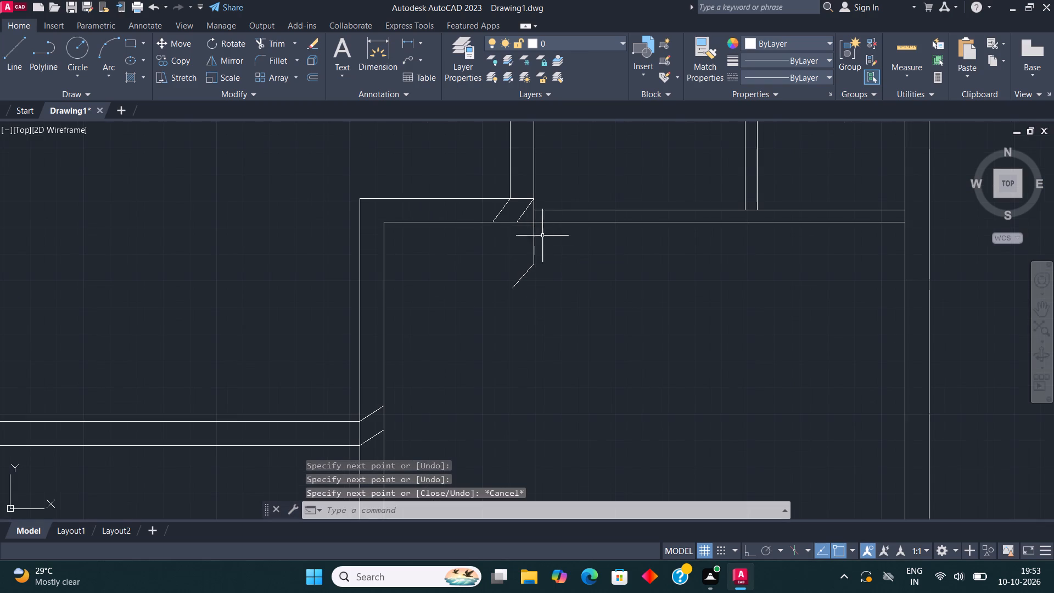
Draw a matching line about 2'-0" down from the vertical wall's left line, ending in a parallel down-left slant.
scroll(491, 226, down, 1)
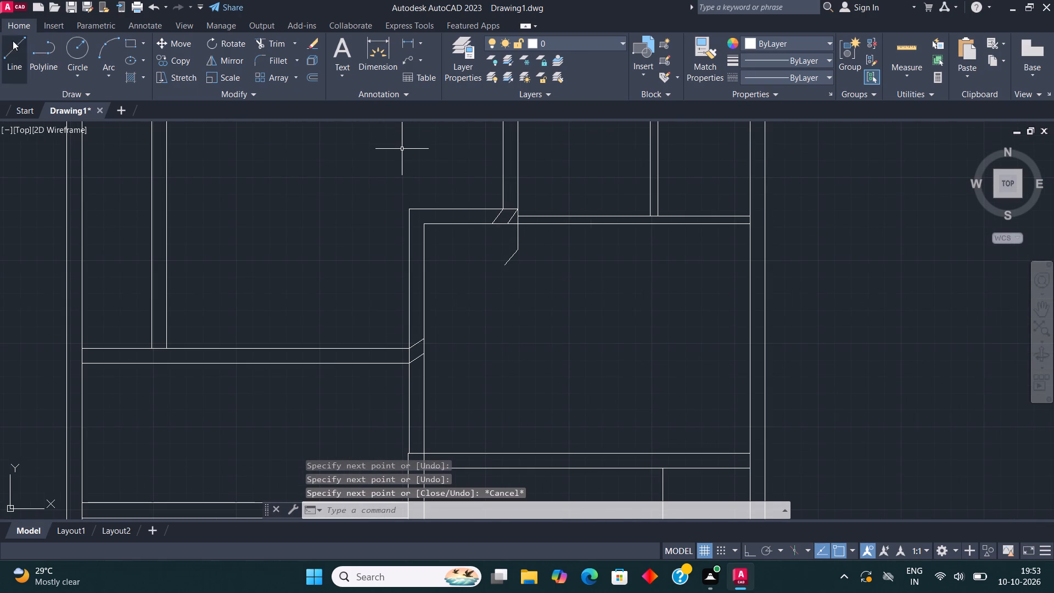
click(13, 41)
scroll(554, 203, up, 2)
click(423, 219)
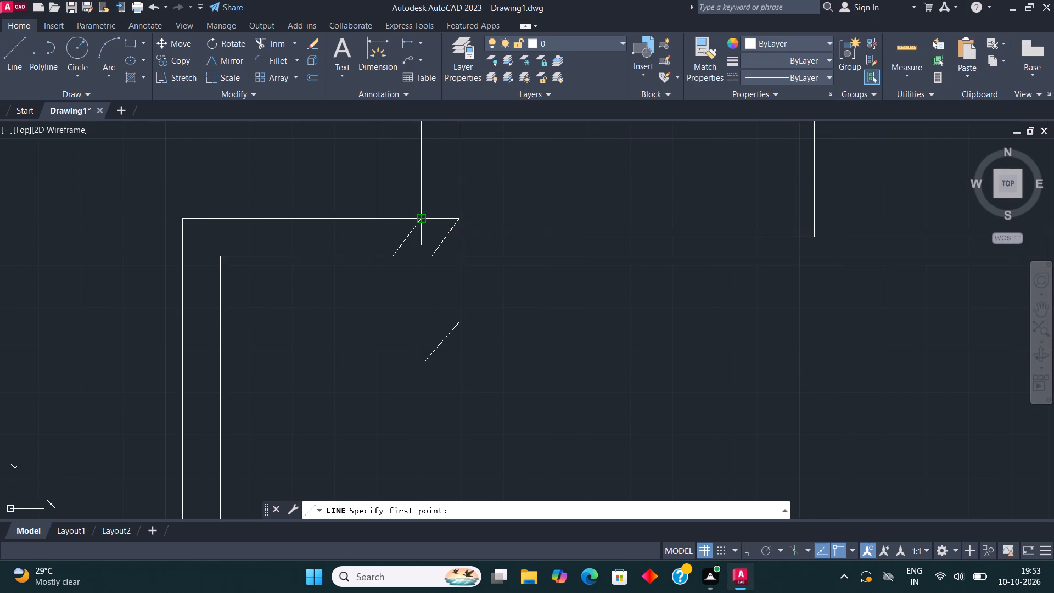
click(421, 322)
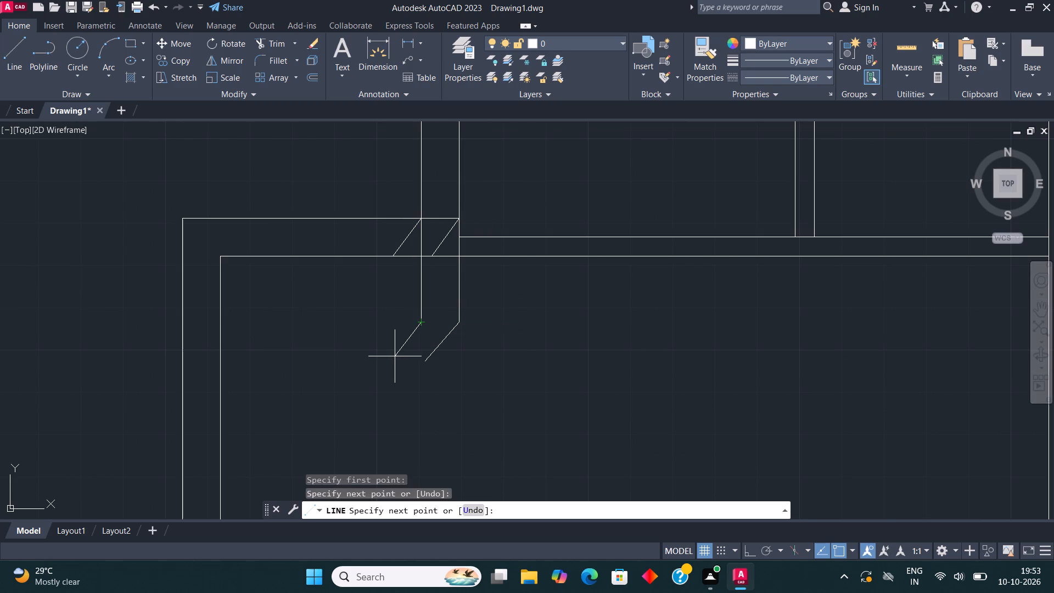
click(391, 355)
key(Escape)
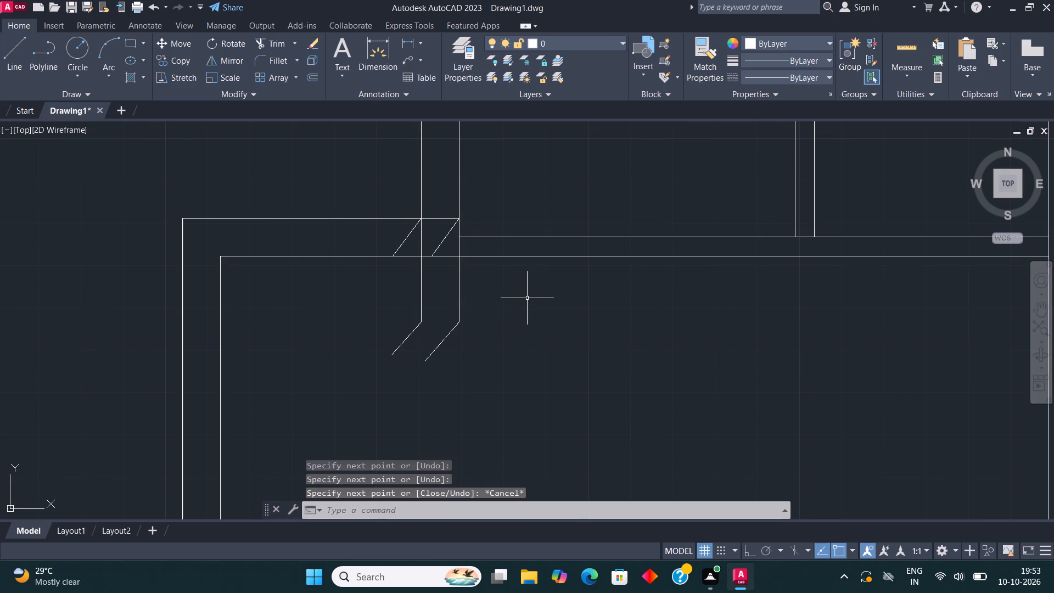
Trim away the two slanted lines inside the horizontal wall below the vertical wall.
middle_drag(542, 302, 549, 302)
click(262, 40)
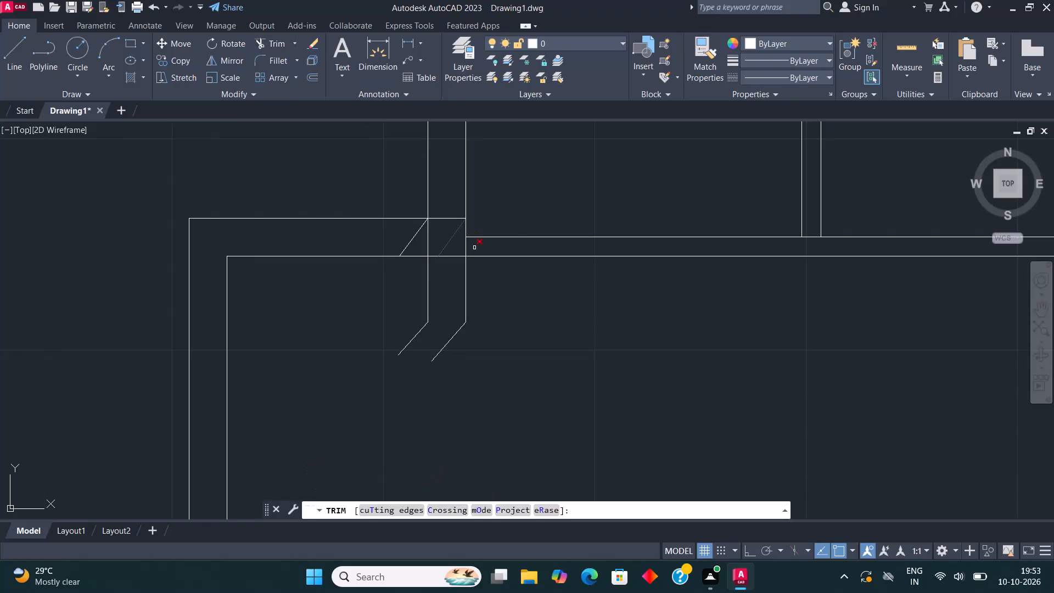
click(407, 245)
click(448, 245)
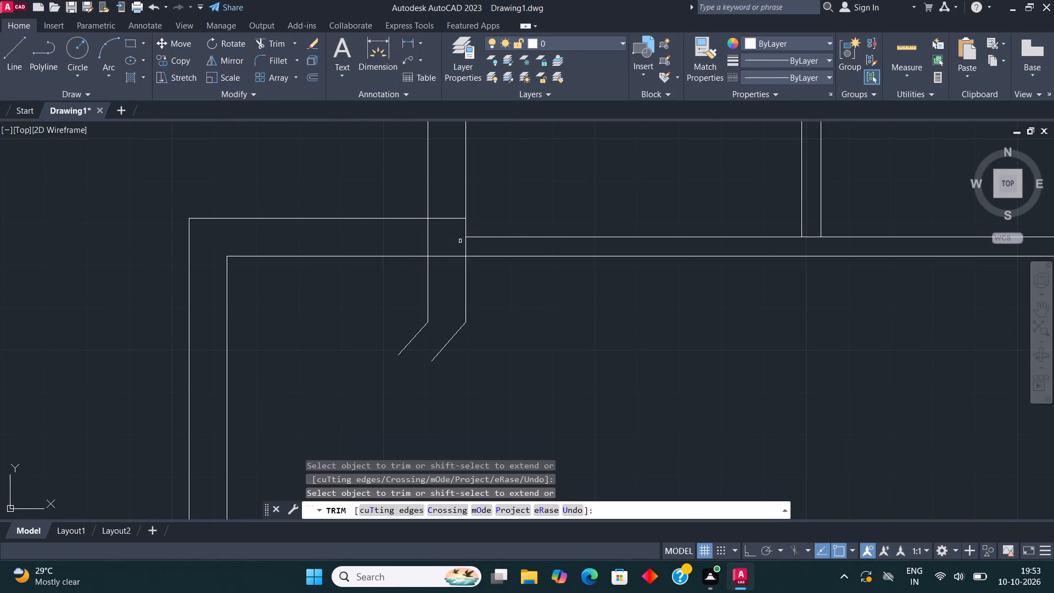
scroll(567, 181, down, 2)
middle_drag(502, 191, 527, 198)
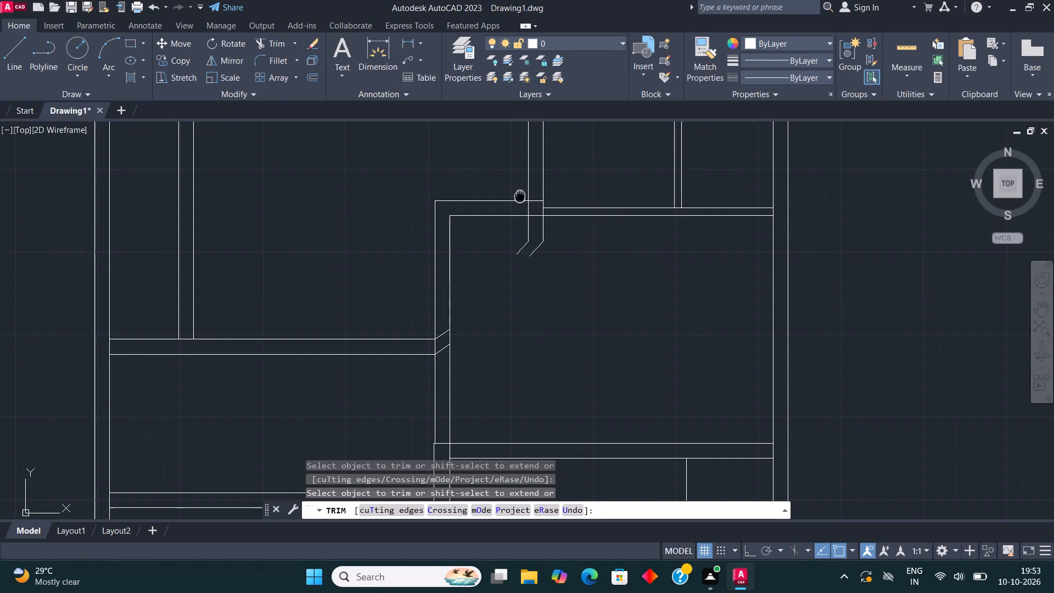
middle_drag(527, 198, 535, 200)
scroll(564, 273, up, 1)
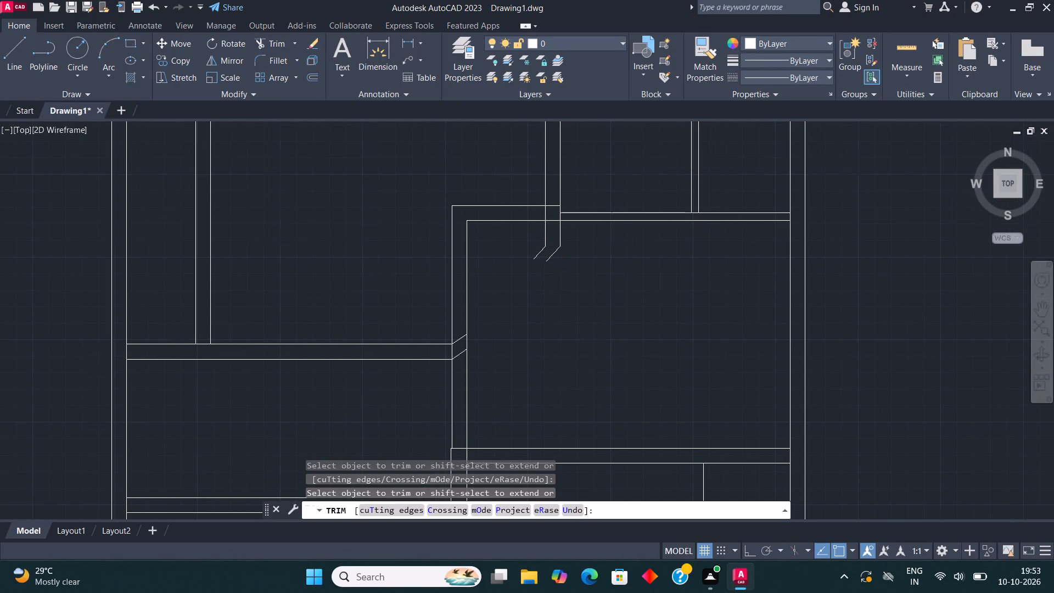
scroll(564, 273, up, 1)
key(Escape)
Draw a short horizontal line from the left slanted segment's free end across to the right slanted segment.
click(8, 48)
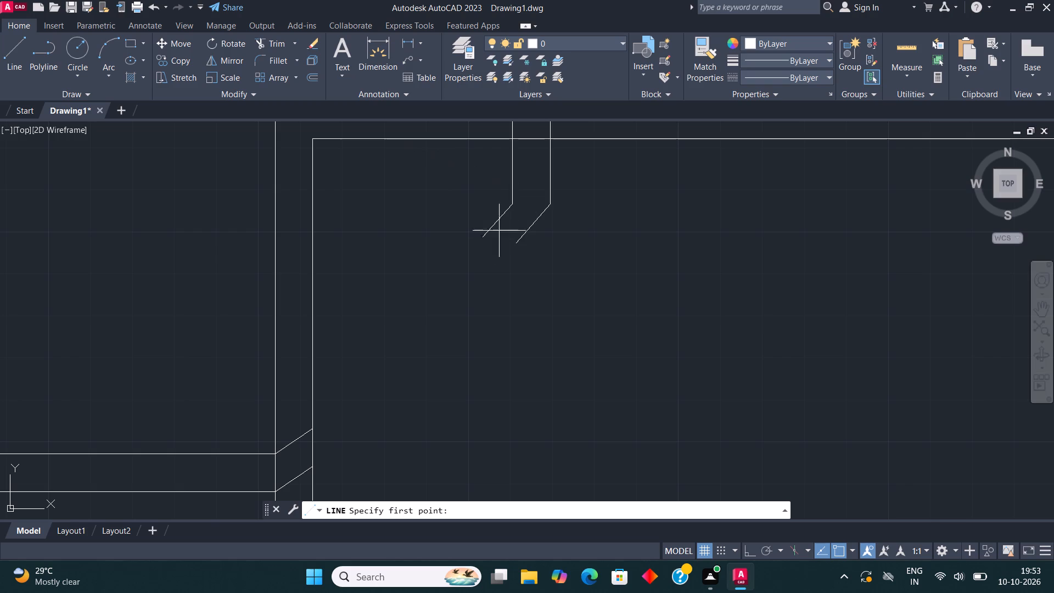
click(487, 238)
click(520, 239)
key(Escape)
Trim the right slanted segment's overhang below the short horizontal closing line.
scroll(548, 261, down, 2)
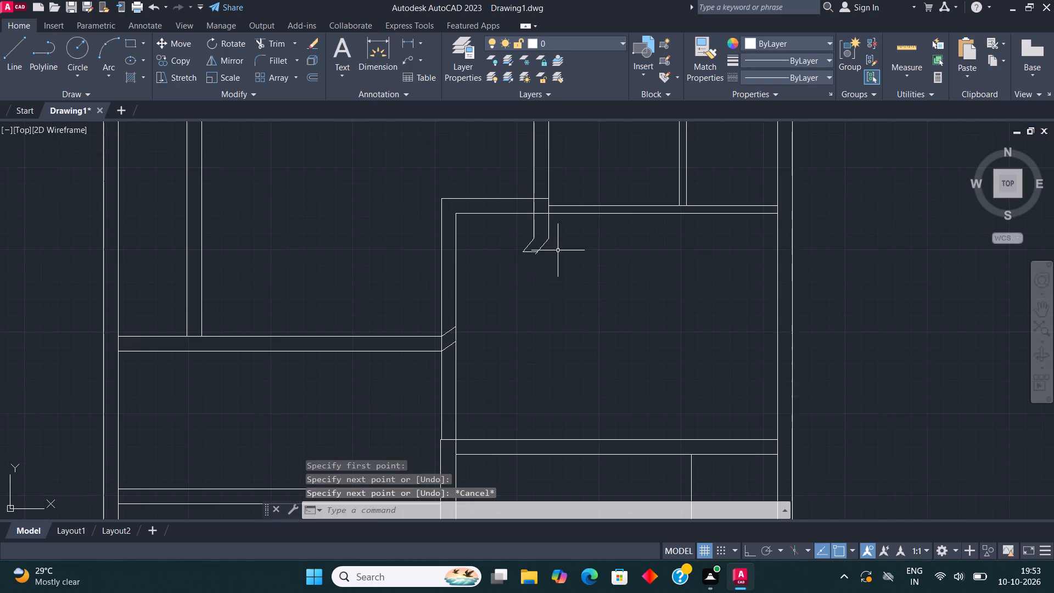
scroll(567, 264, up, 2)
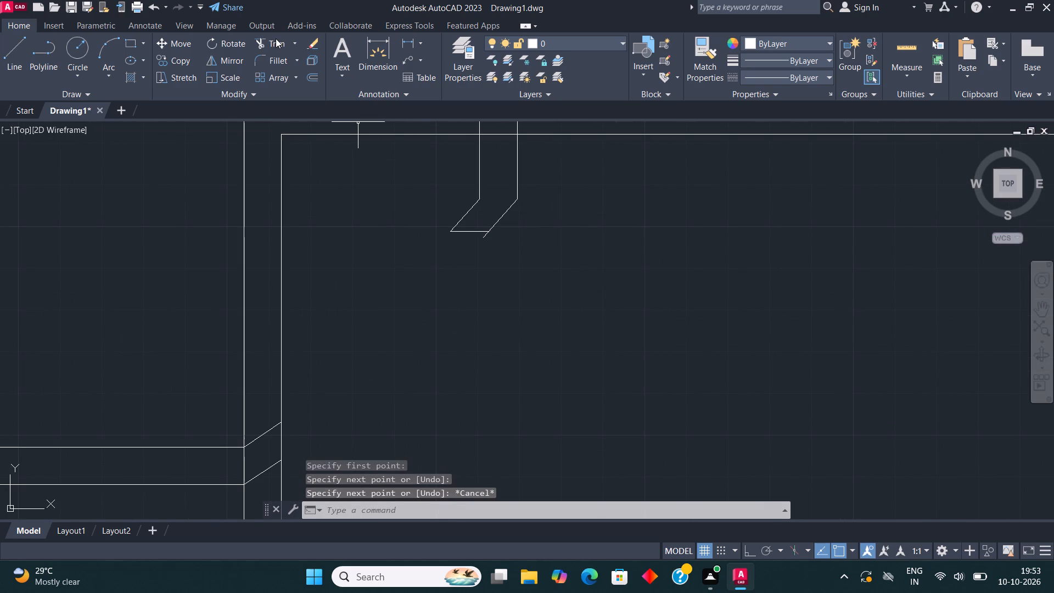
click(276, 38)
click(488, 238)
click(484, 237)
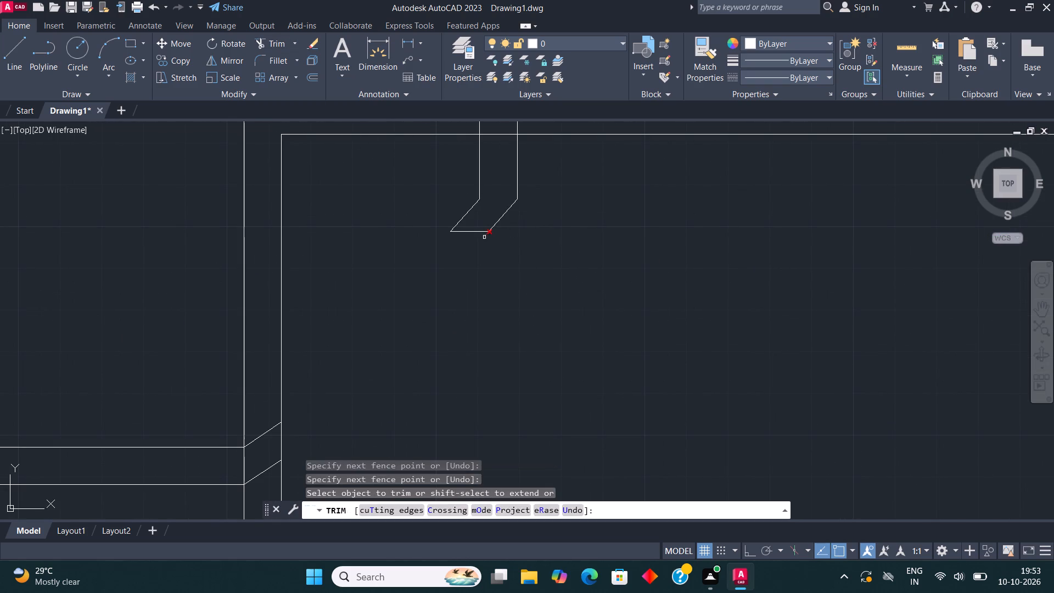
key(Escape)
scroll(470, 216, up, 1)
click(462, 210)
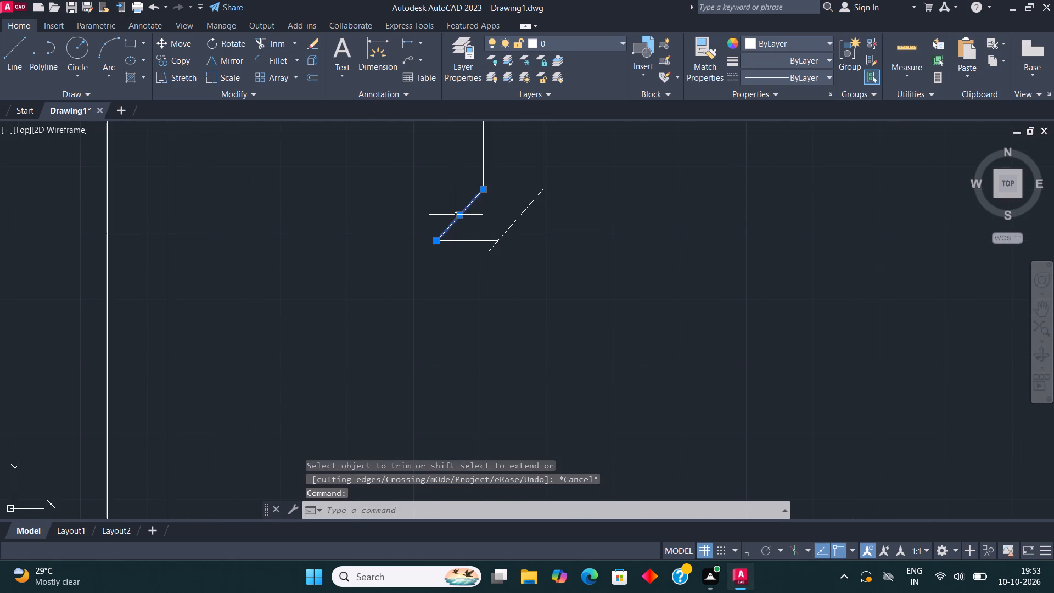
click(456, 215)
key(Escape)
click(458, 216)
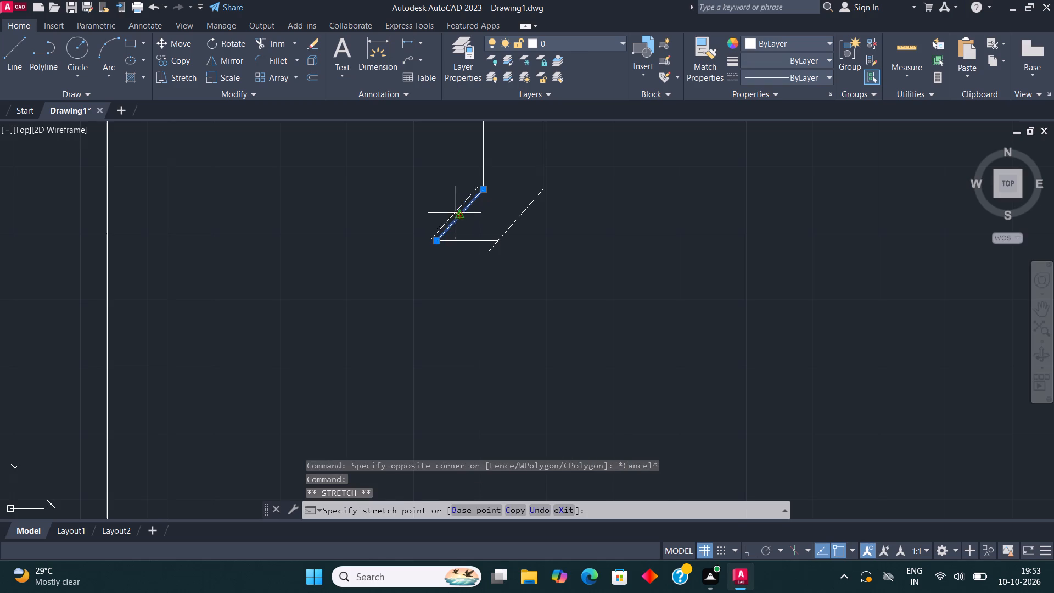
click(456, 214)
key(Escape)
Trim the right slanted segment's remaining small overhang beyond the short horizontal closing line.
scroll(455, 213, down, 3)
middle_drag(471, 228, 479, 247)
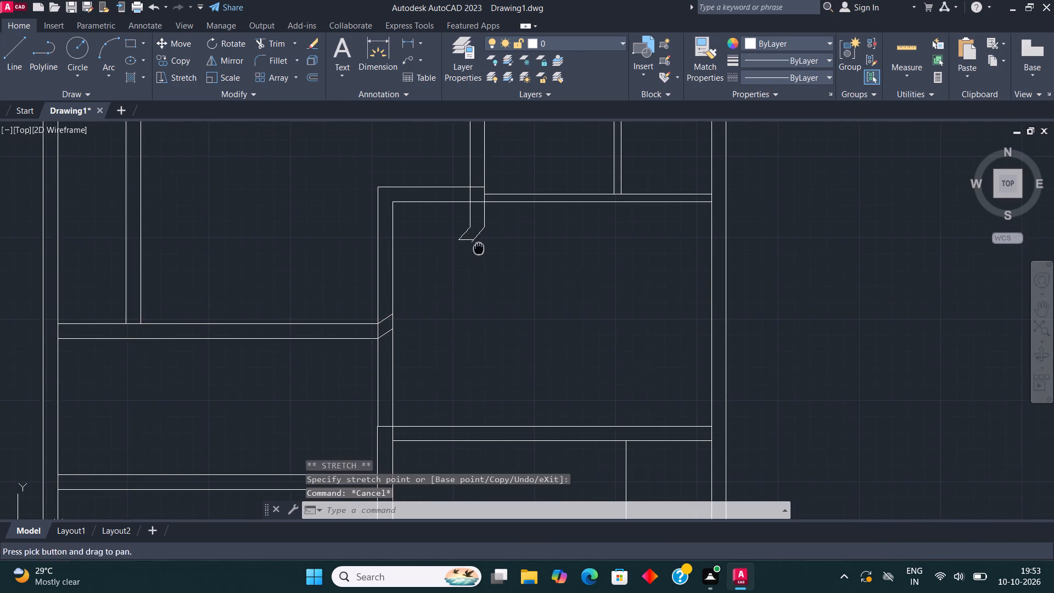
scroll(477, 244, up, 4)
click(283, 38)
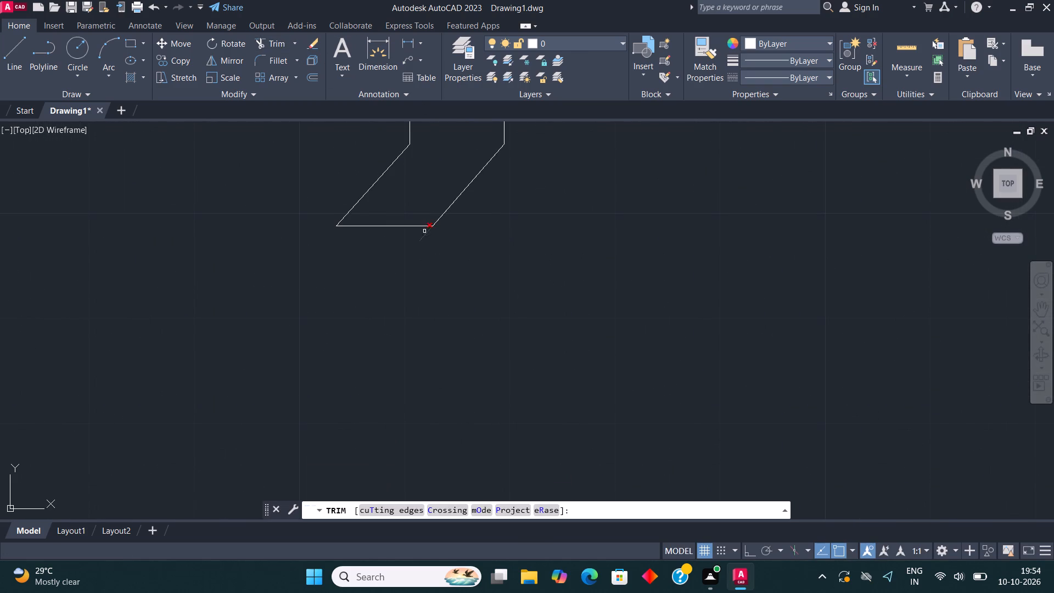
click(424, 231)
key(Escape)
Stretch the closing line's right end slightly down and to the left, off the right slanted segment.
click(413, 224)
scroll(428, 230, up, 1)
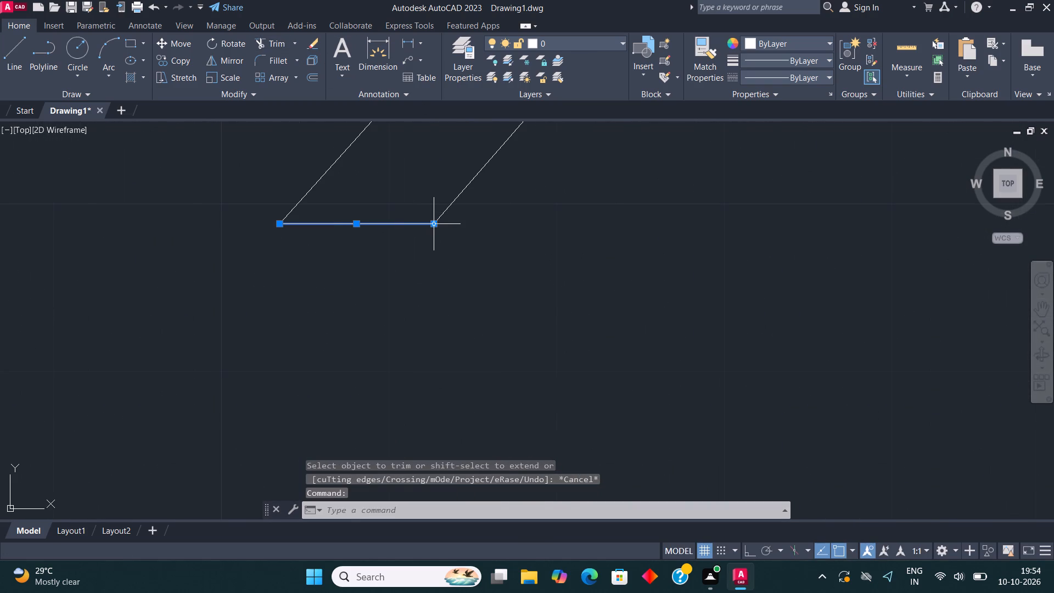
click(434, 225)
click(424, 242)
key(Escape)
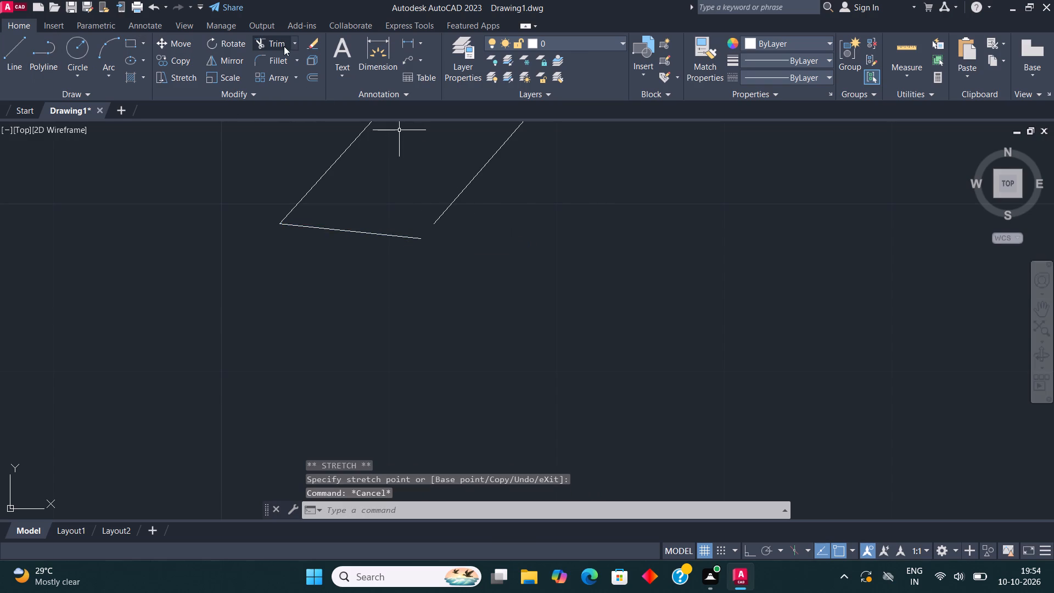
Fillet the right slanted segment and the tilted closing line into a closed corner.
click(277, 61)
click(441, 216)
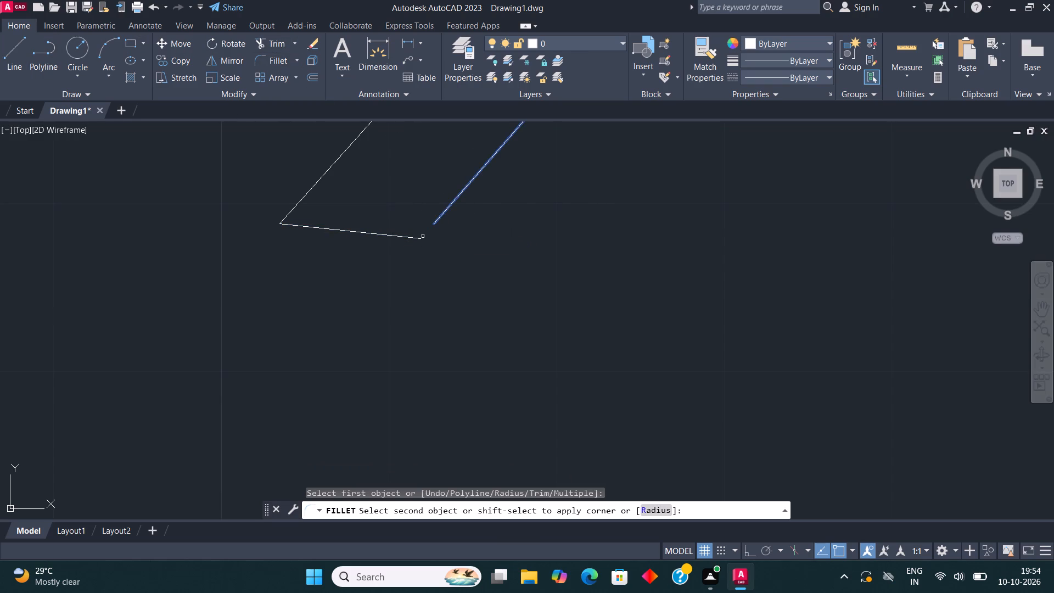
click(406, 238)
Trim away the L-shaped corner wall's lines between the lower angled wall end and the vertical wall with the slanted end.
scroll(409, 250, down, 5)
middle_drag(516, 244, 533, 247)
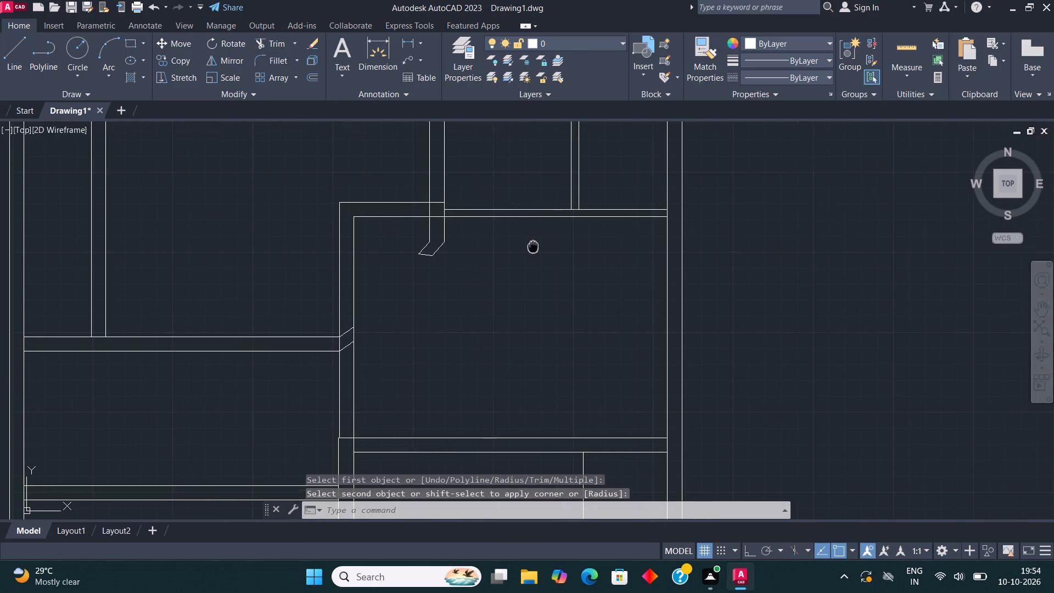
middle_drag(533, 247, 531, 243)
middle_drag(394, 290, 404, 293)
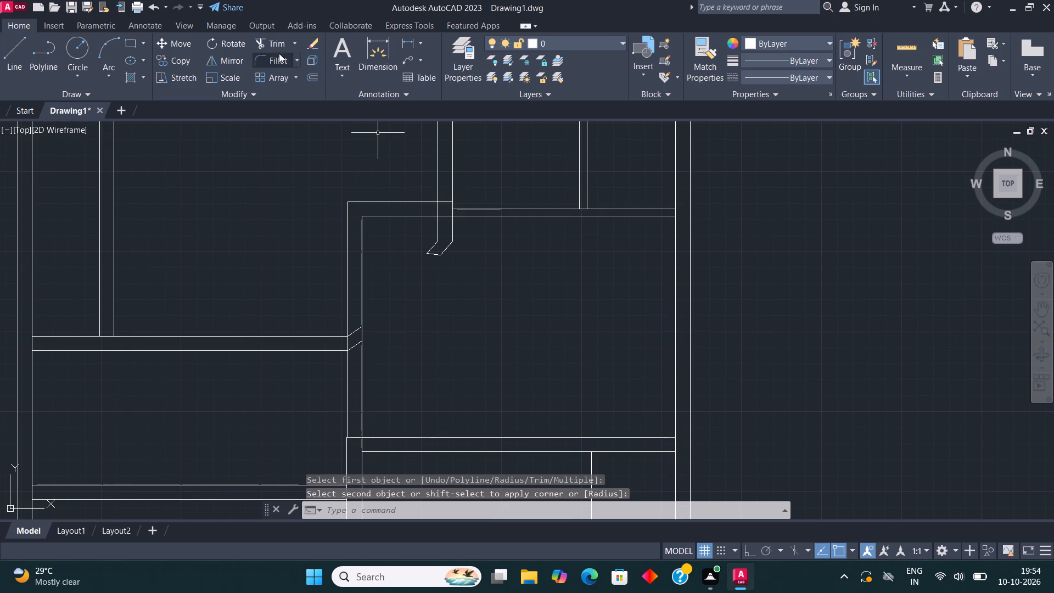
click(278, 45)
click(354, 326)
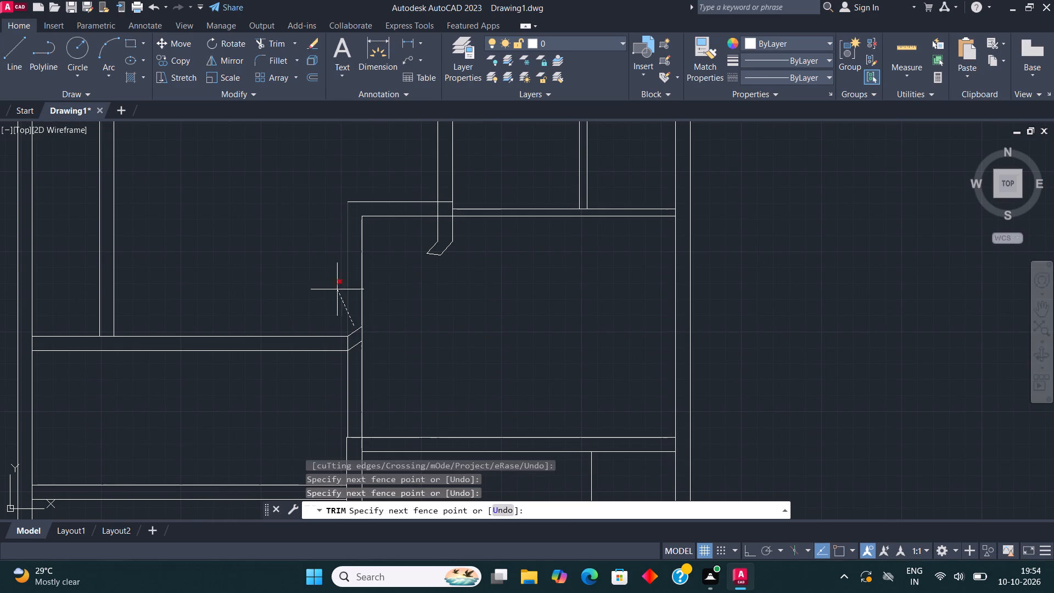
click(332, 286)
click(396, 290)
click(345, 198)
drag(375, 186, 375, 196)
click(383, 256)
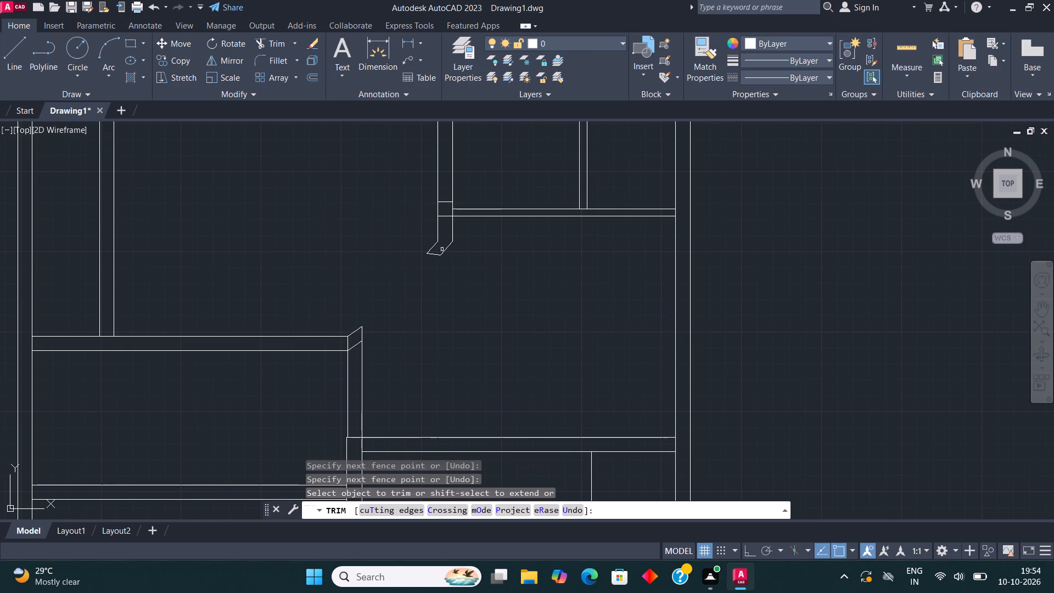
key(Escape)
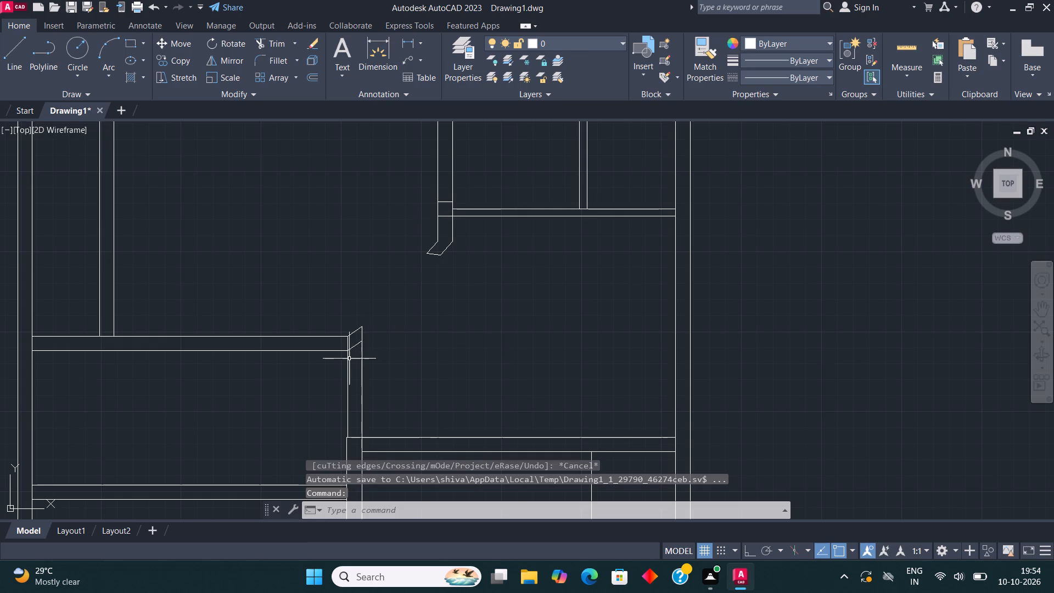
Open the tool palettes and insert the Door - Imperial and Toilet - Imperial blocks in the empty space right of the floor plan.
scroll(349, 359, up, 3)
scroll(379, 311, down, 2)
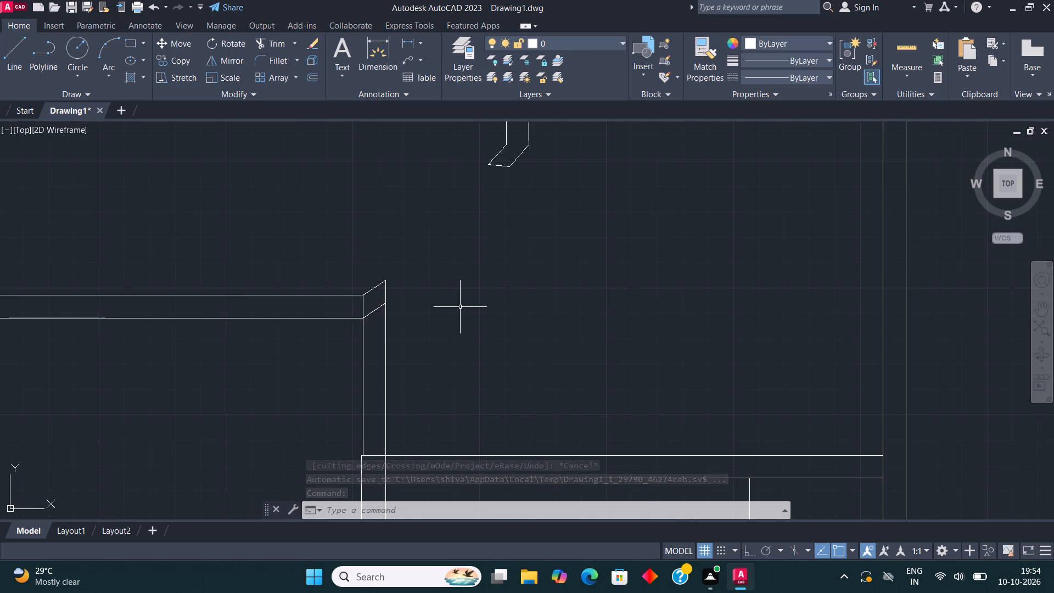
scroll(461, 310, down, 1)
middle_drag(469, 314, 439, 315)
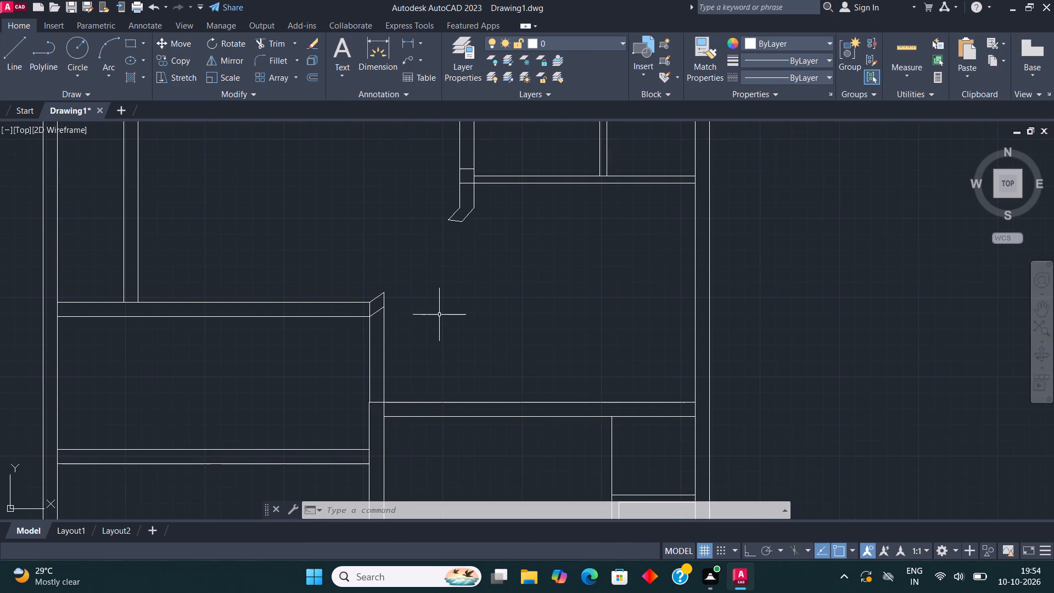
scroll(439, 315, down, 3)
middle_drag(536, 332, 487, 413)
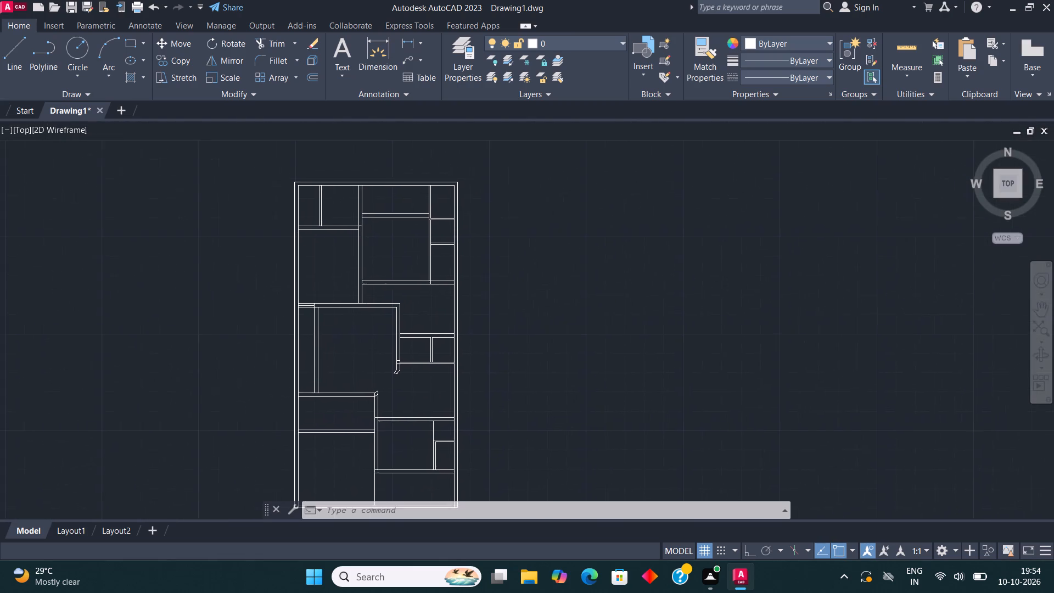
scroll(487, 413, up, 1)
middle_drag(577, 326, 464, 405)
text(too)
click(386, 376)
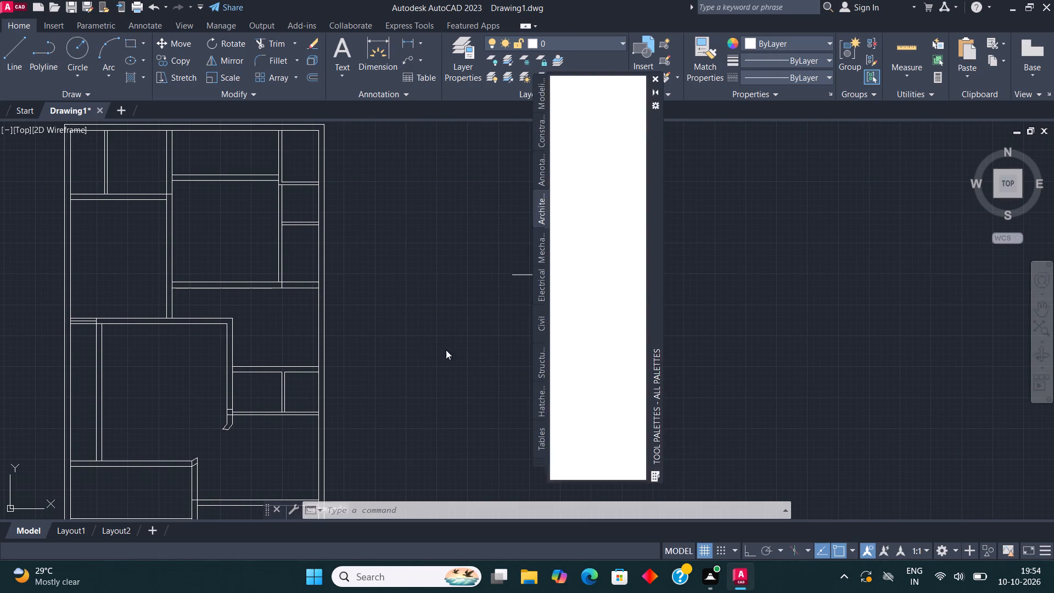
click(593, 116)
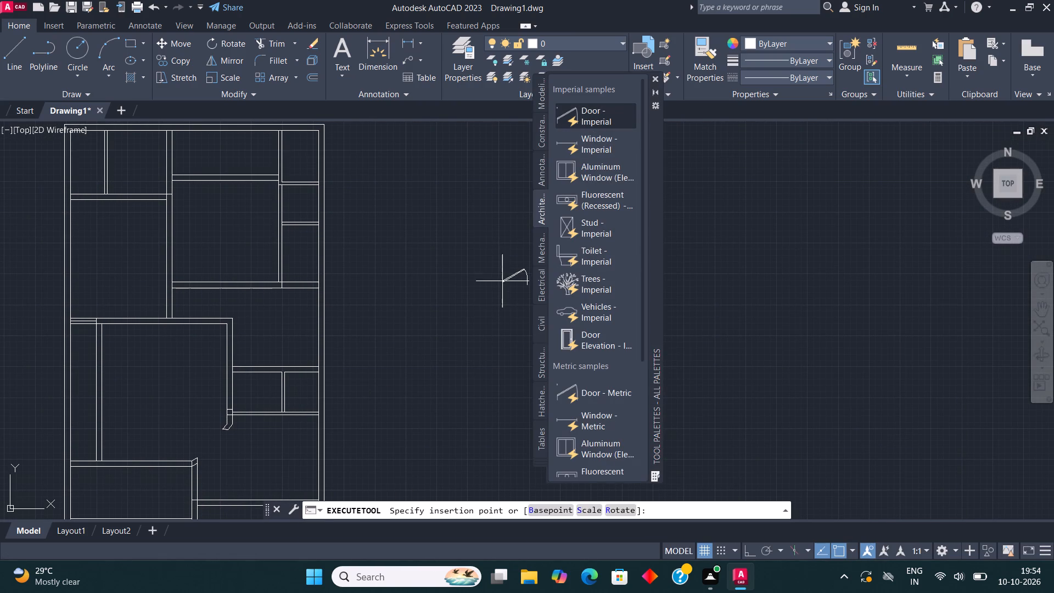
click(501, 284)
click(590, 260)
click(508, 226)
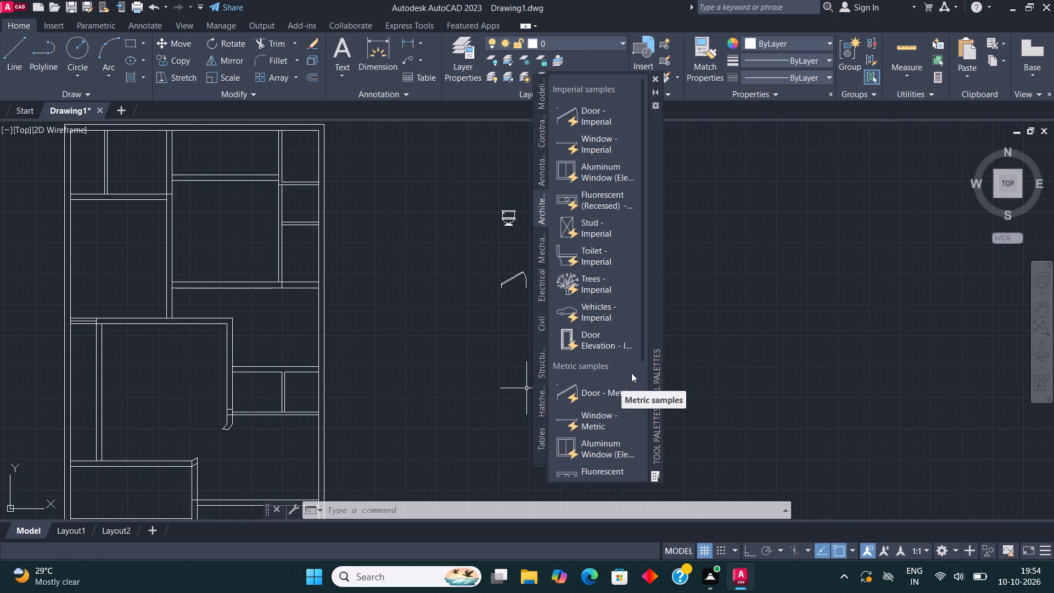
Insert the Trees - Imperial block and the Vehicles - Imperial block below it, then close the tool palettes.
click(592, 286)
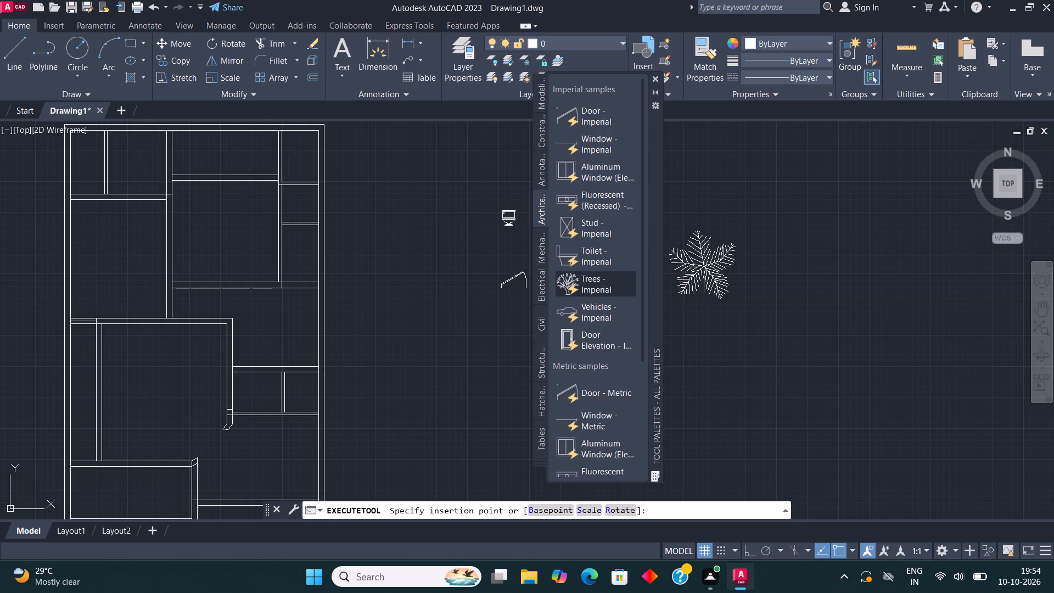
click(705, 266)
click(602, 309)
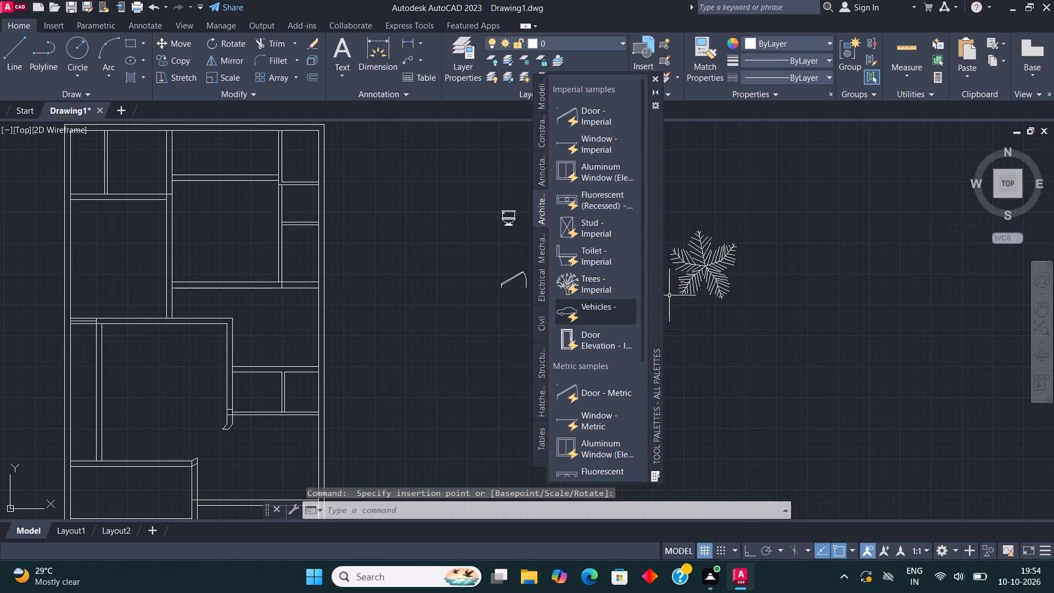
click(698, 382)
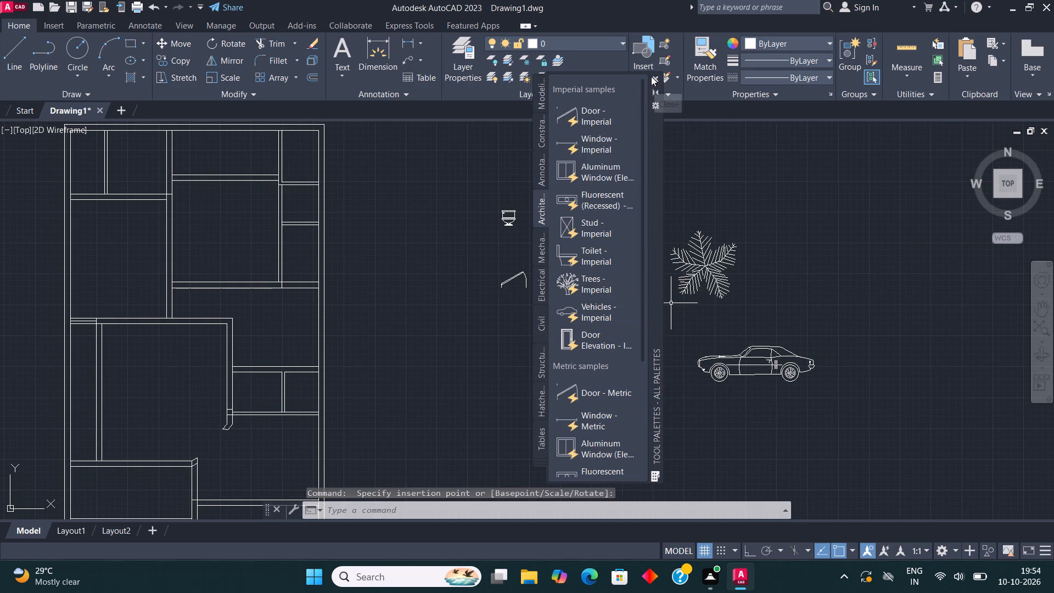
click(651, 76)
Switch the vehicle block from its side view to the top view of the car.
scroll(755, 398, up, 1)
click(724, 347)
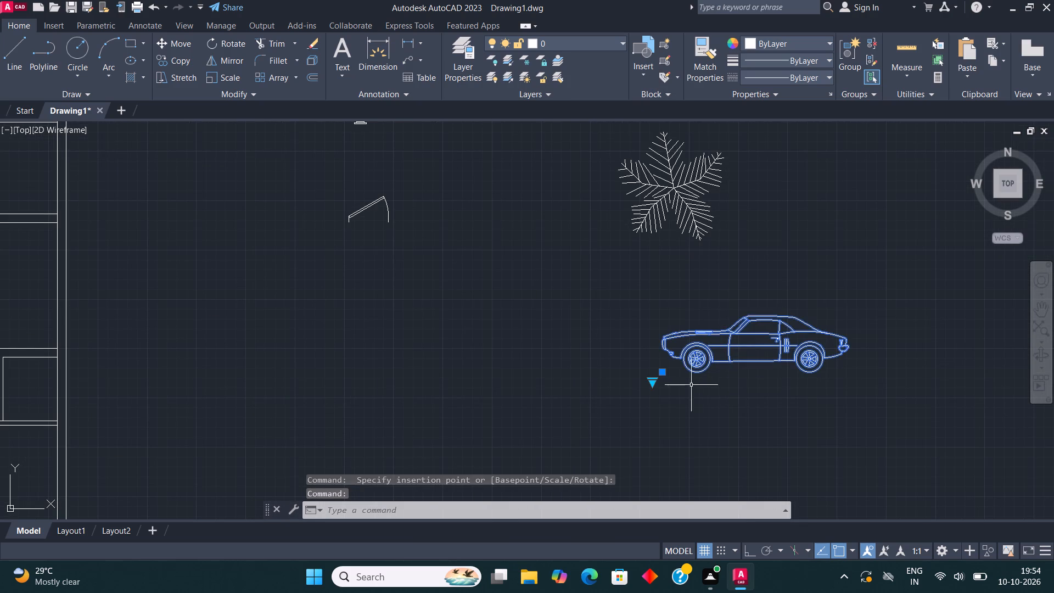
click(648, 382)
click(657, 383)
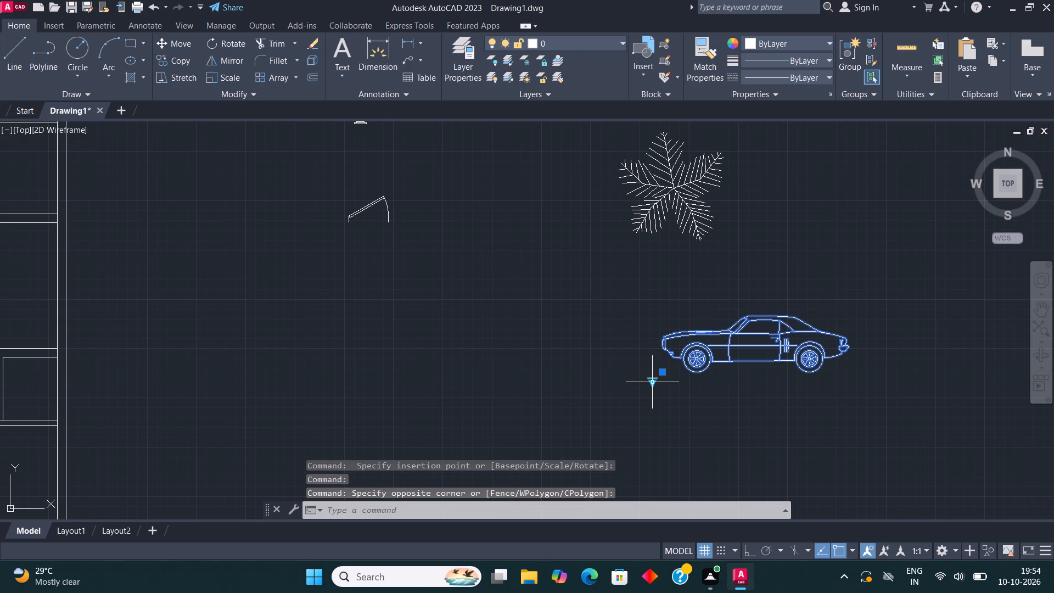
click(651, 381)
click(705, 404)
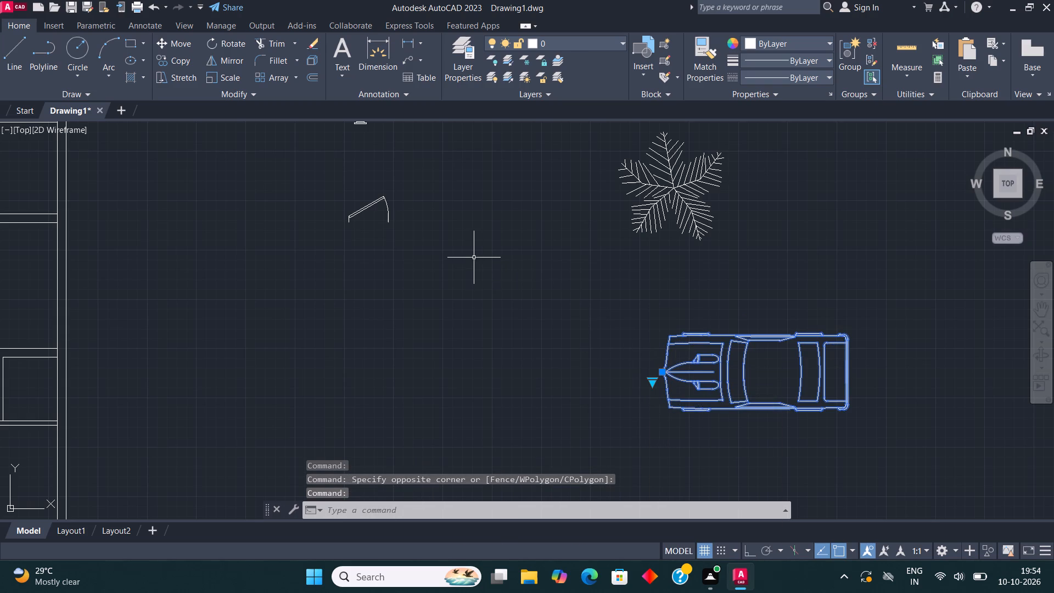
key(Escape)
Set the door block's opening angle to Open 90º.
click(380, 203)
click(341, 202)
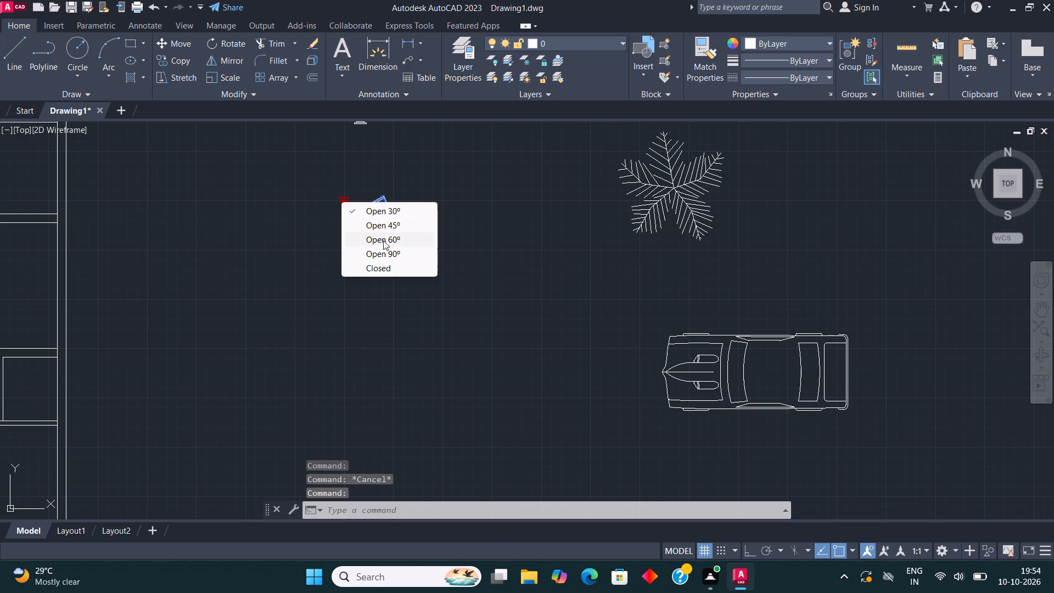
click(392, 251)
Switch the toilet block to the Elongated (Plan) view.
middle_drag(393, 249, 405, 395)
drag(367, 206, 367, 215)
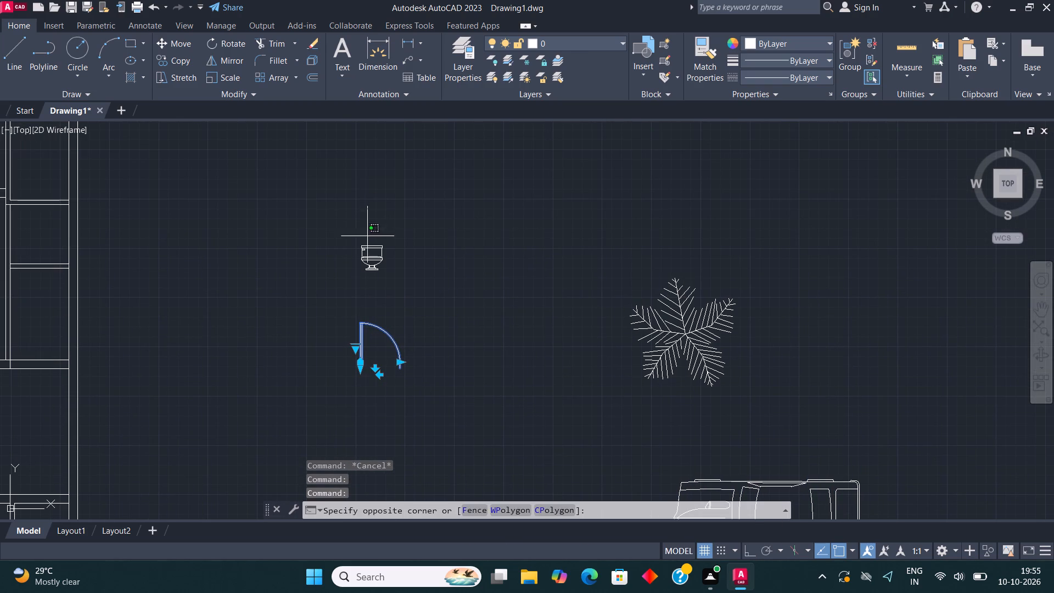
click(364, 250)
click(357, 277)
click(421, 299)
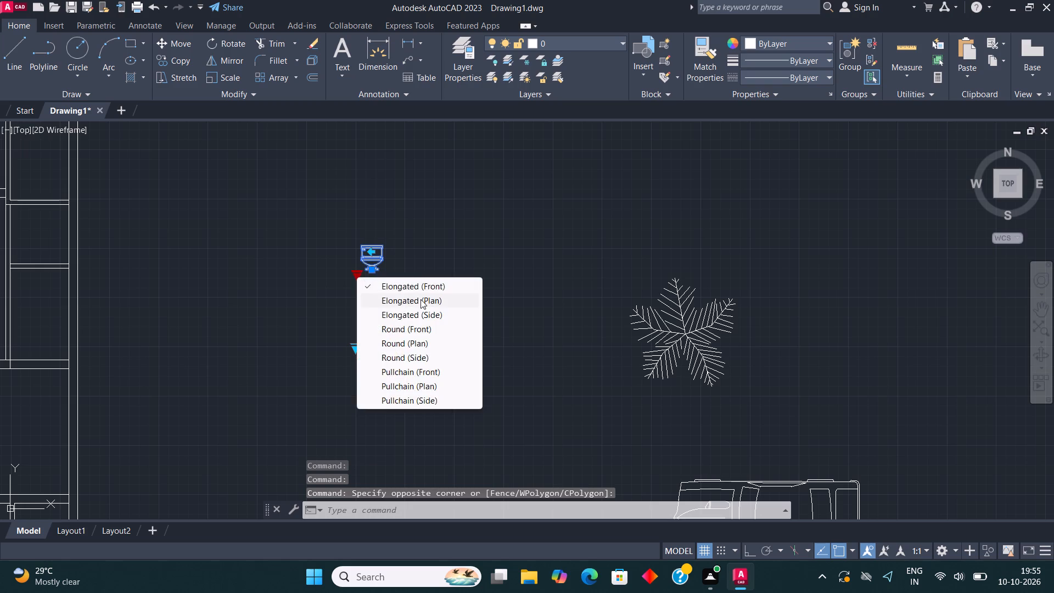
key(Escape)
Mirror the door block about a vertical line to its right with Ortho on, keeping the original.
click(369, 350)
click(358, 344)
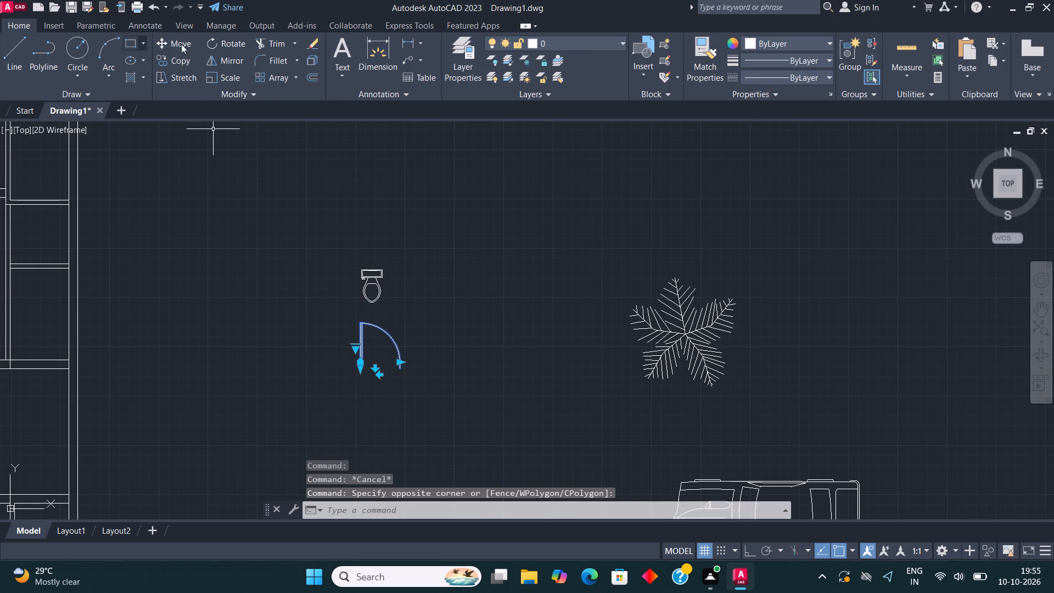
click(232, 54)
click(415, 363)
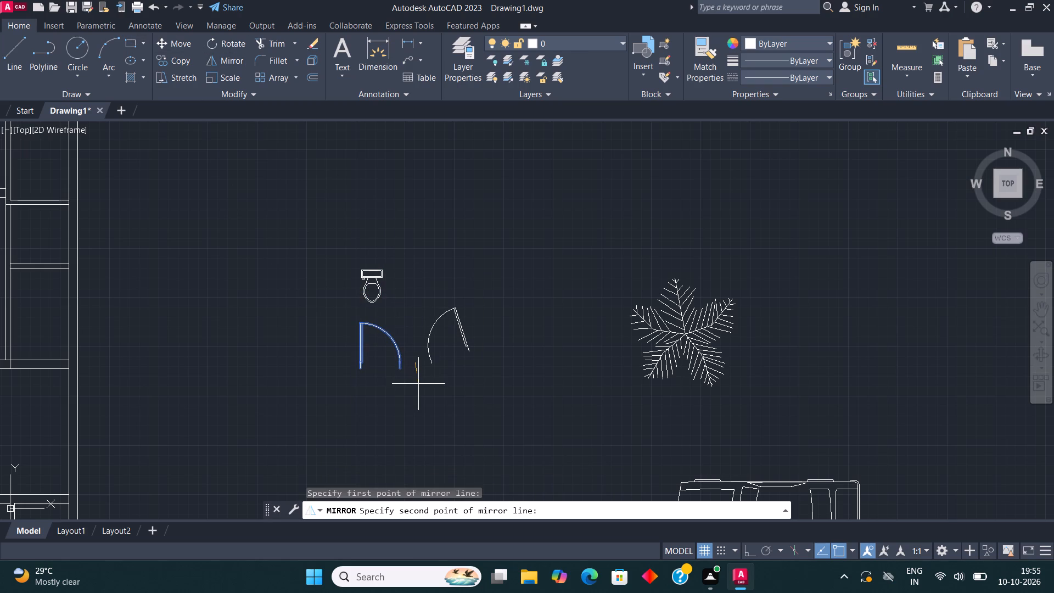
key(F8)
click(418, 385)
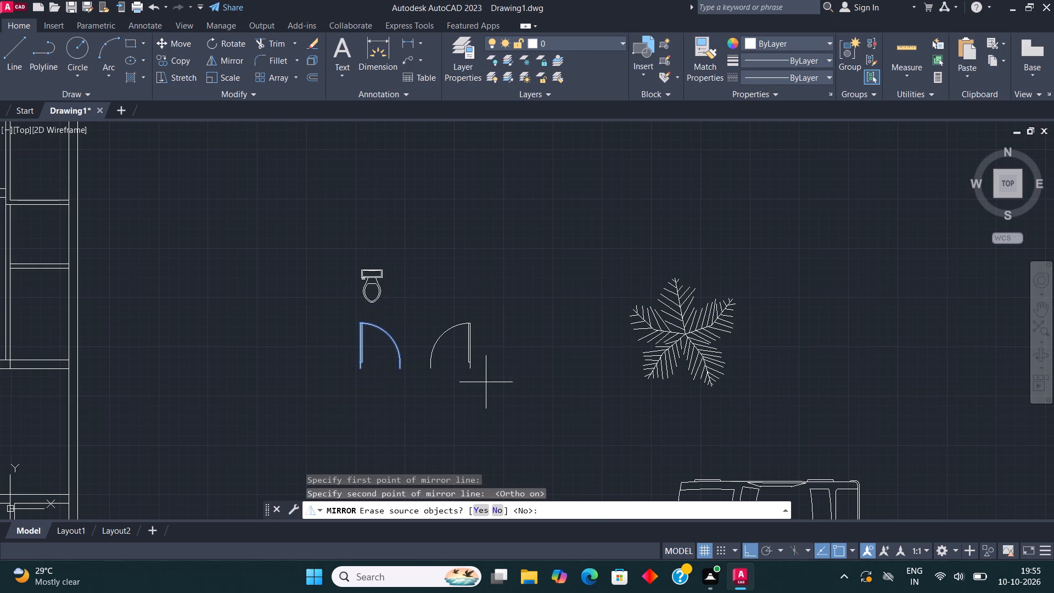
click(497, 507)
Mirror both door blocks about a horizontal line just below them, keeping the originals.
middle_drag(522, 310, 532, 234)
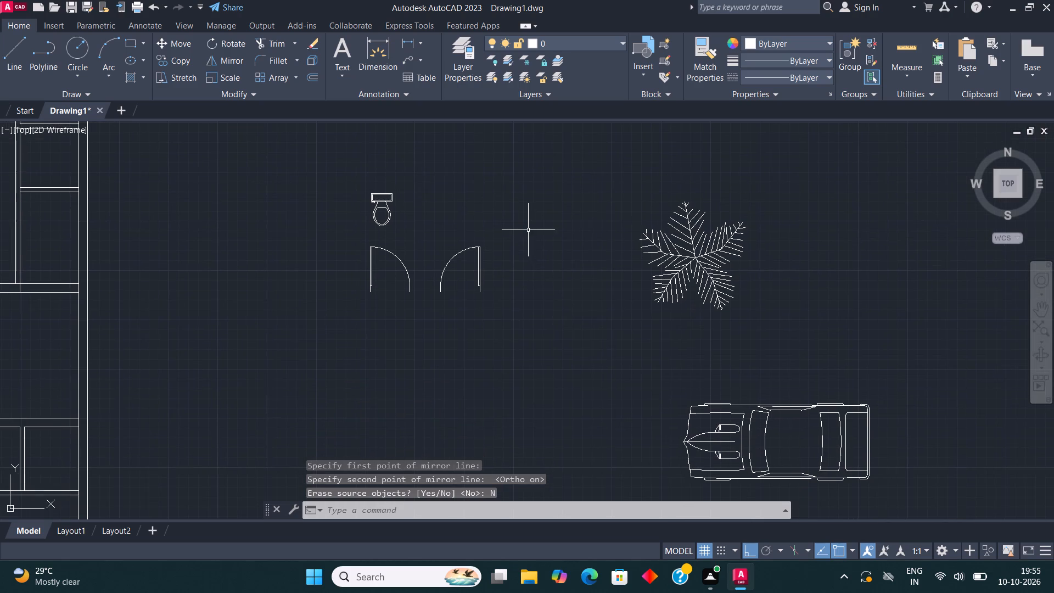
drag(450, 311, 444, 303)
click(383, 262)
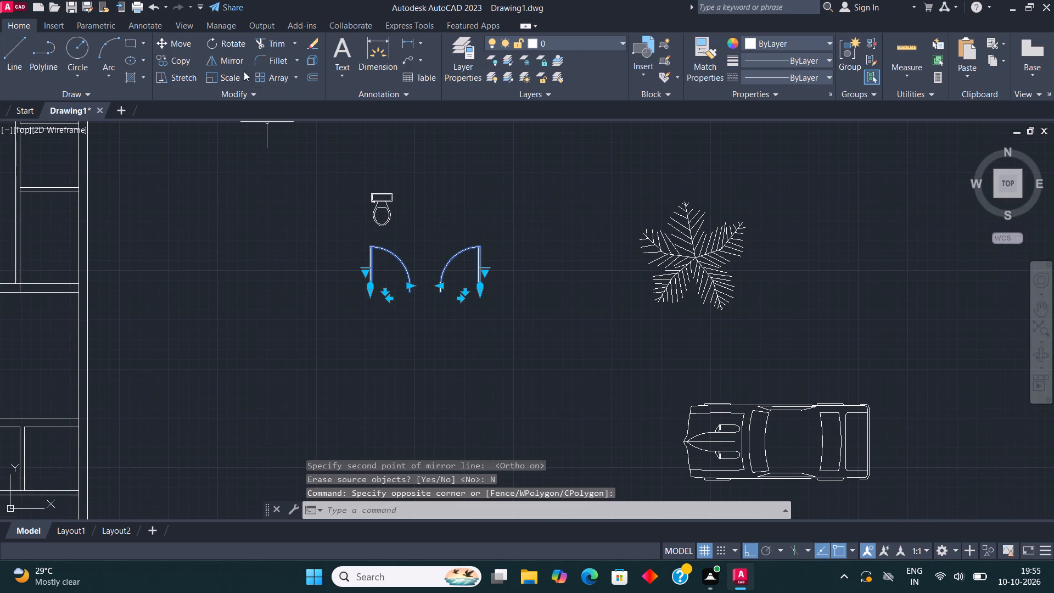
click(232, 60)
click(422, 307)
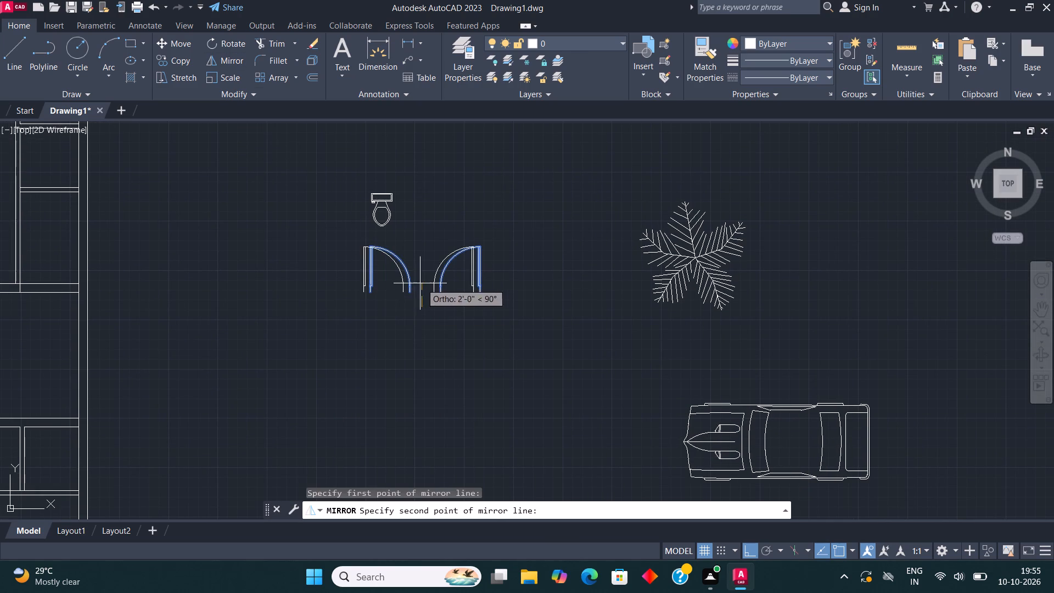
click(322, 276)
click(496, 507)
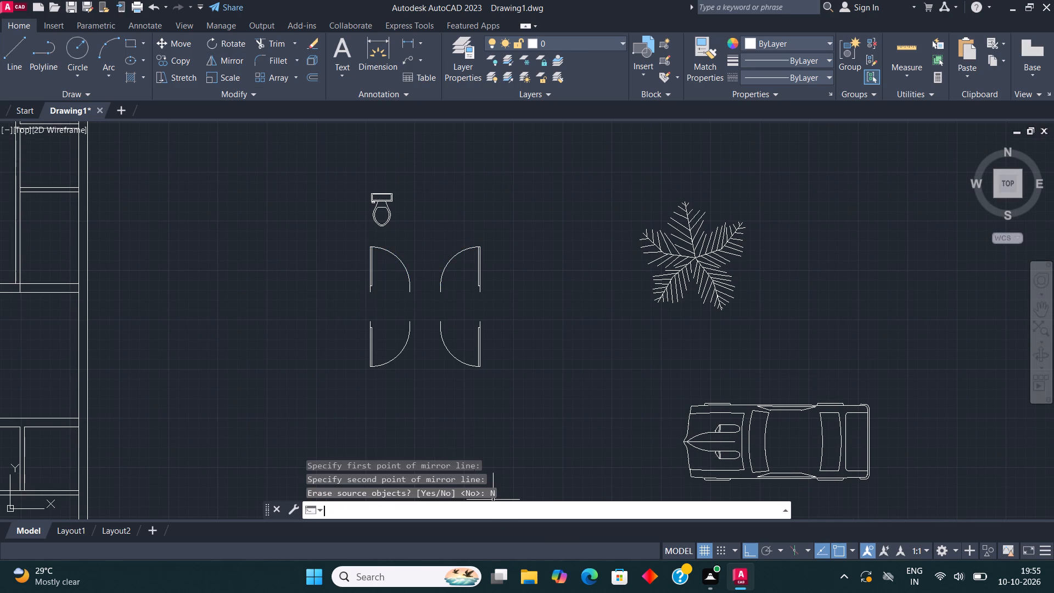
Copy the upper-left door block straight down to a clear spot below the four doors with Ortho on.
click(357, 278)
double_click(376, 293)
click(396, 288)
click(344, 252)
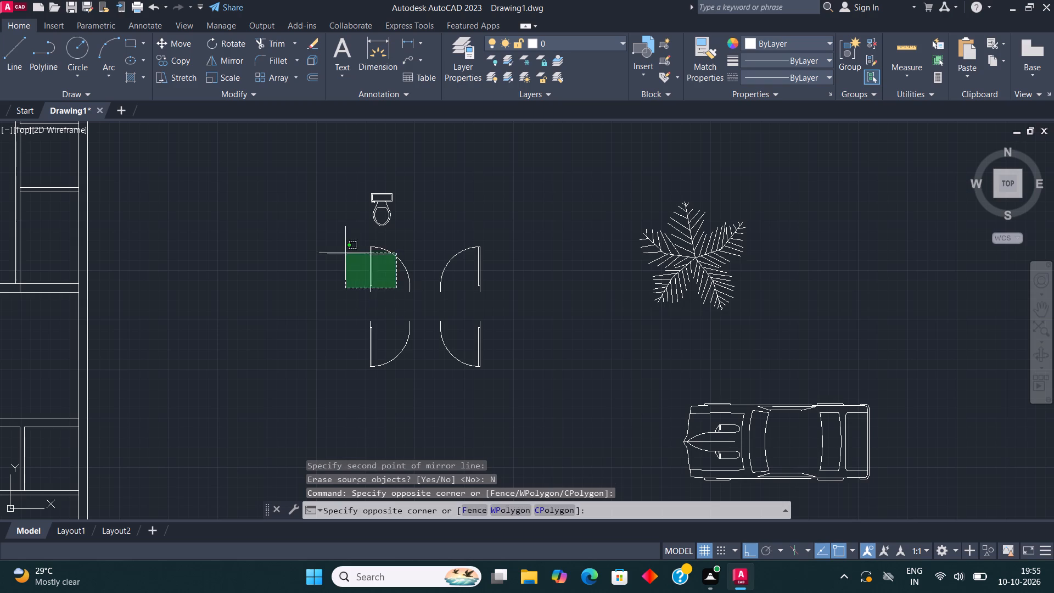
click(181, 61)
click(361, 273)
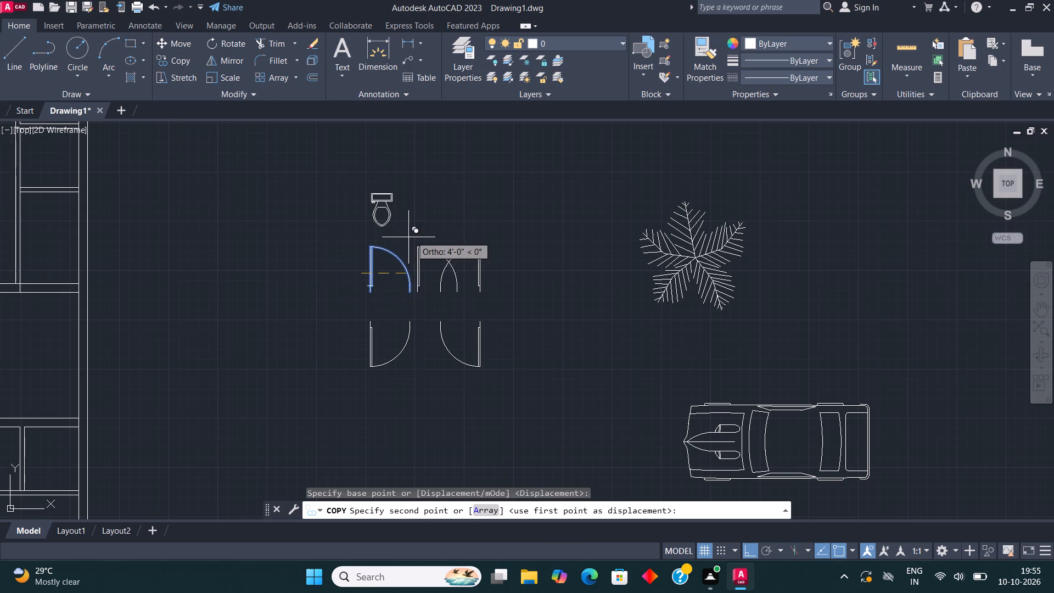
scroll(413, 233, down, 2)
scroll(417, 325, up, 3)
click(417, 383)
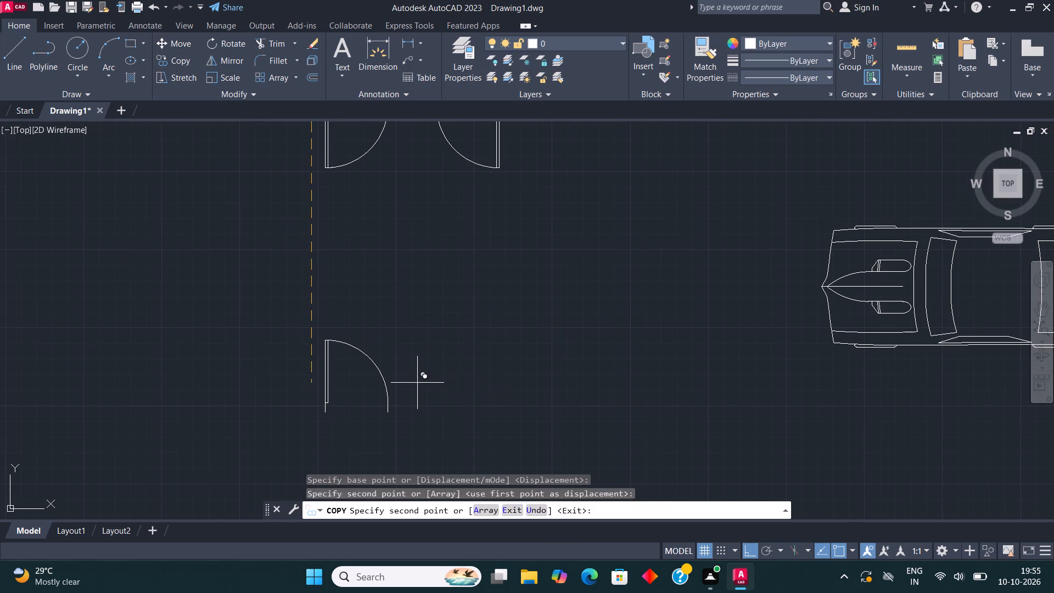
key(Escape)
Rotate the copied door block 90° counterclockwise so its leaf lies horizontal.
click(389, 358)
click(309, 337)
click(239, 44)
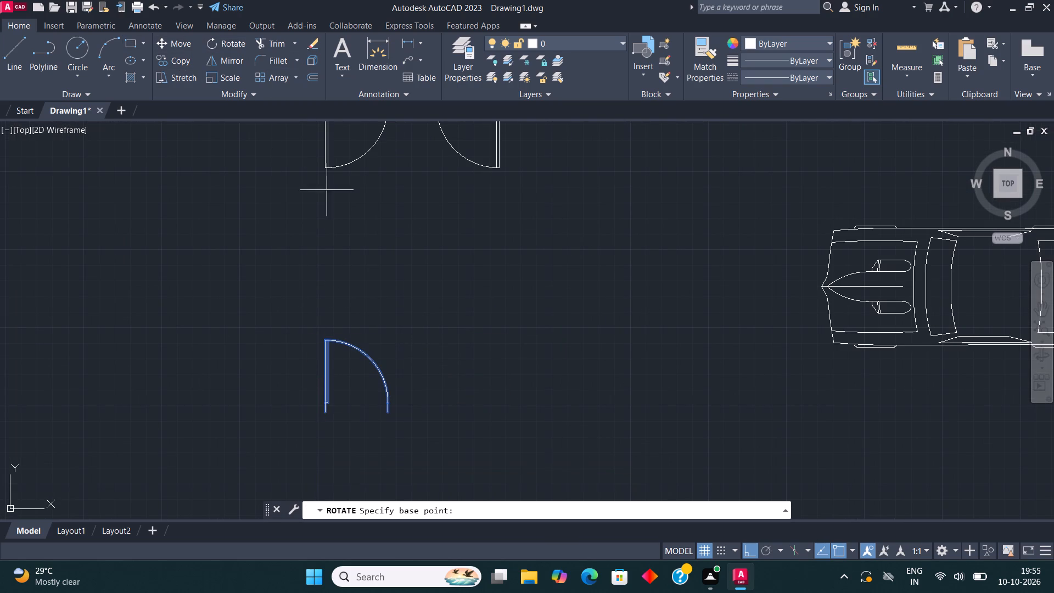
click(369, 370)
click(377, 338)
Mirror the rotated door about a horizontal line just above it, keeping the original.
click(391, 374)
click(357, 340)
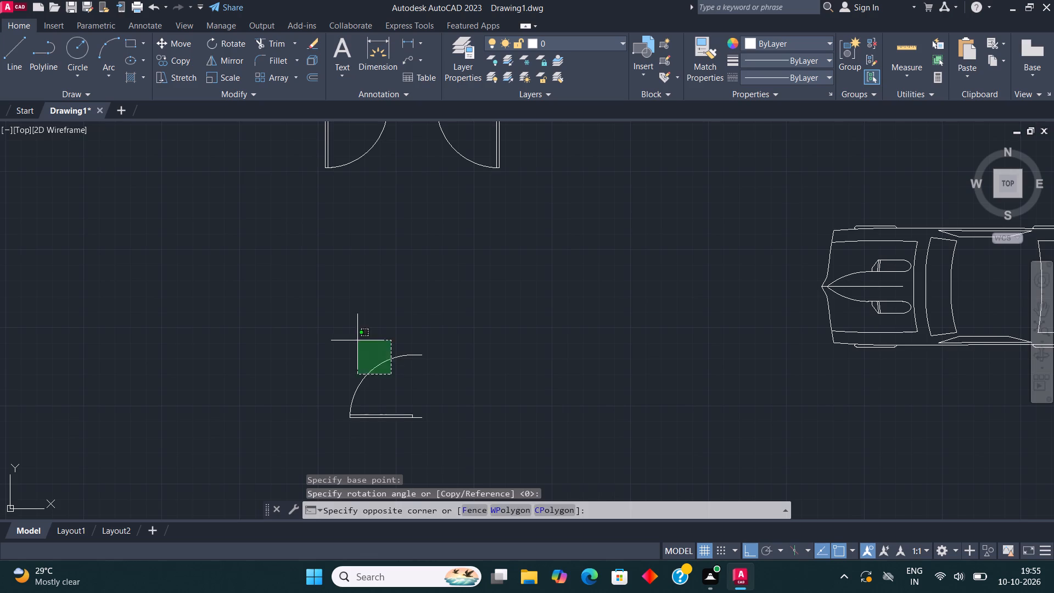
click(236, 57)
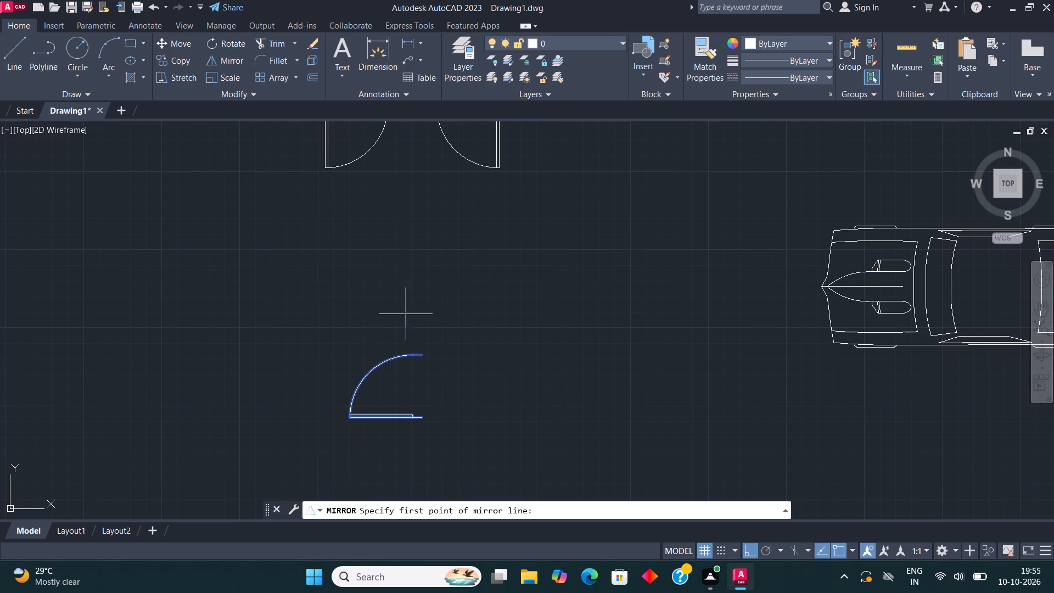
click(397, 329)
click(362, 331)
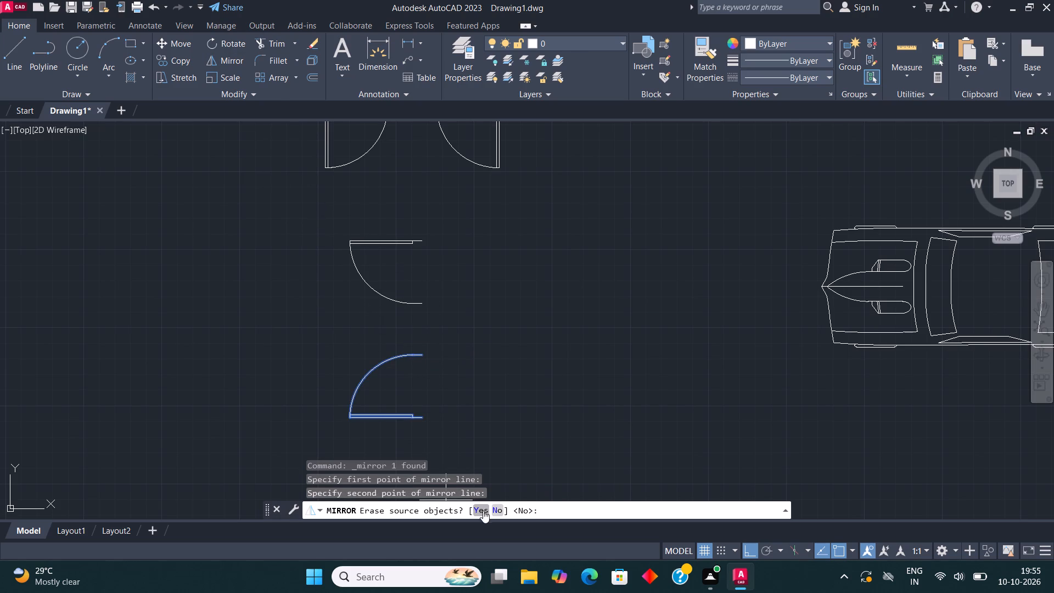
click(491, 508)
click(502, 505)
Mirror both horizontal-leaf doors about a vertical line to their right, keeping the originals.
click(417, 399)
click(385, 275)
click(227, 66)
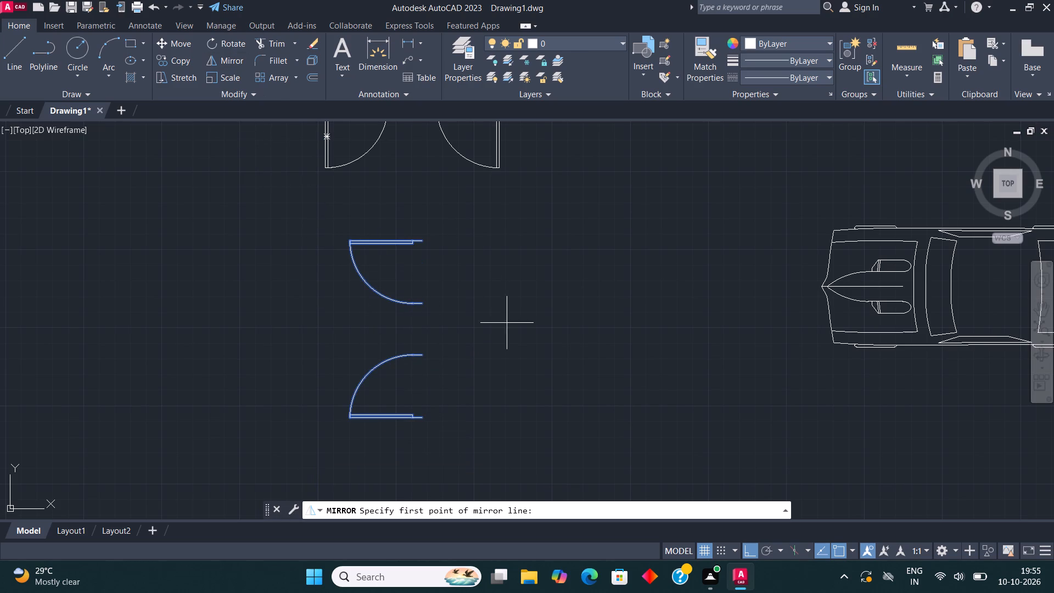
click(452, 325)
click(467, 390)
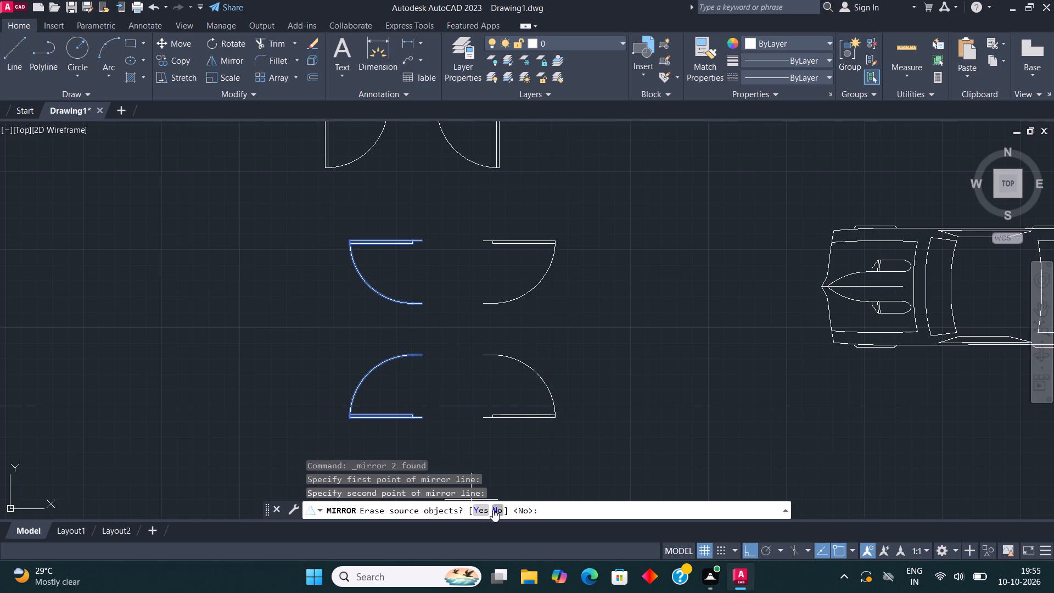
click(493, 505)
Copy the lower-right horizontal-leaf door onto the lower end of the partition between the plan's two upper-left rooms, with Ortho off.
scroll(554, 307, down, 2)
middle_drag(563, 298, 602, 281)
scroll(602, 281, down, 1)
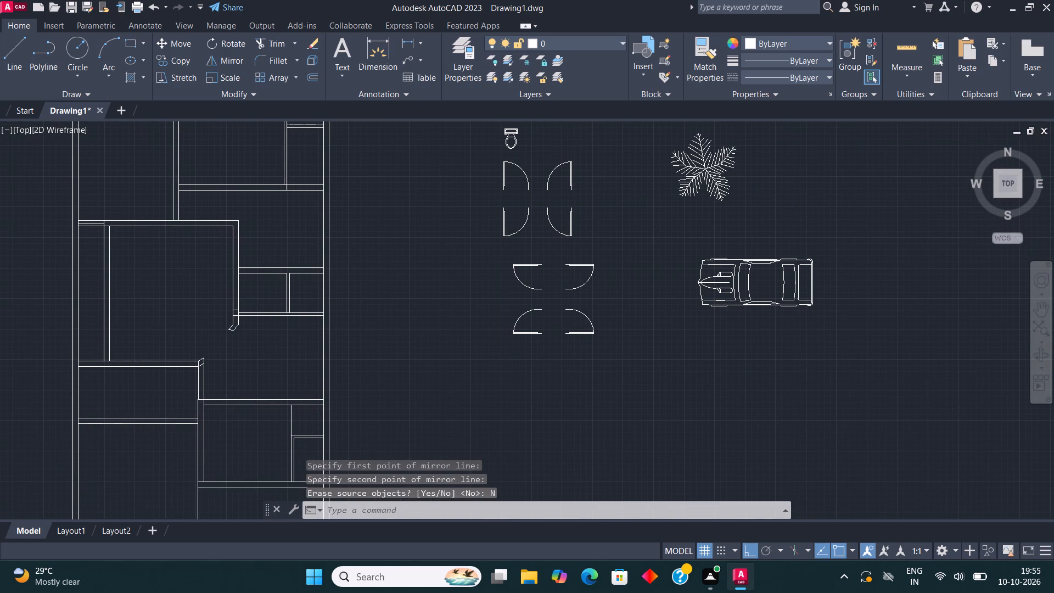
middle_drag(463, 188, 474, 195)
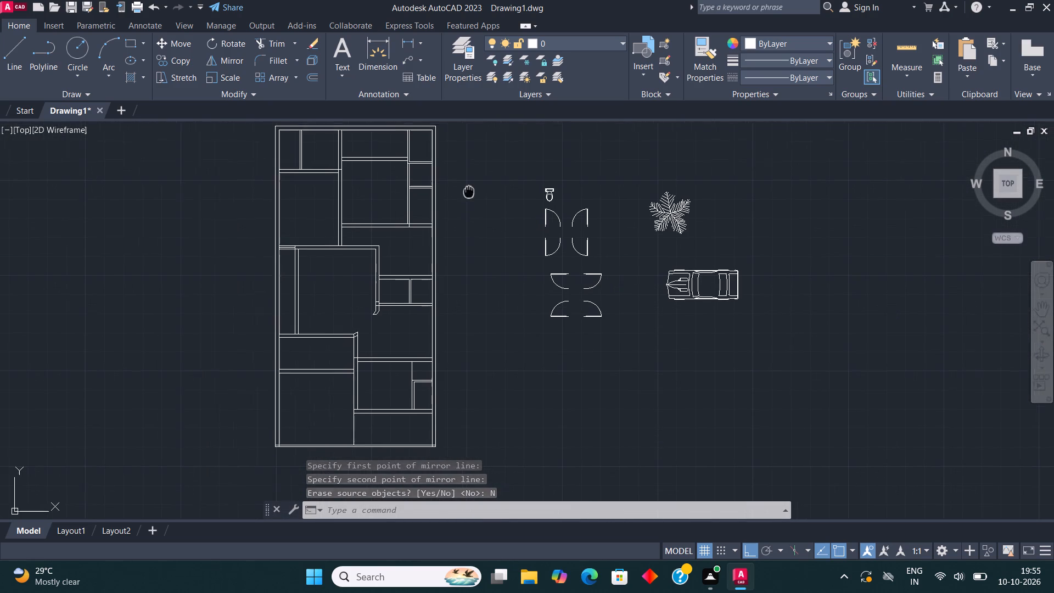
middle_drag(474, 195, 507, 216)
scroll(631, 344, up, 2)
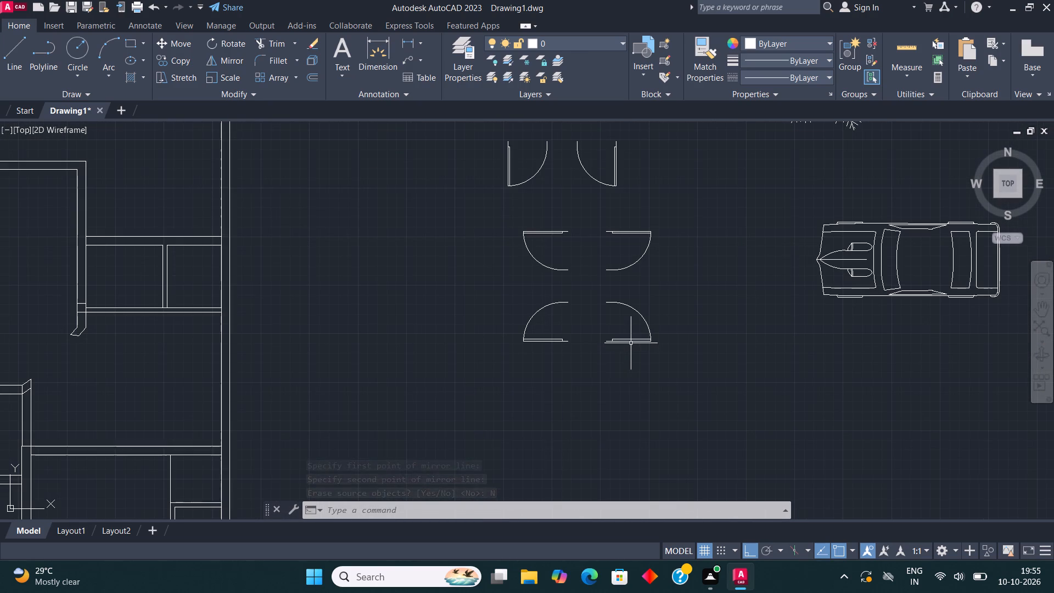
click(631, 343)
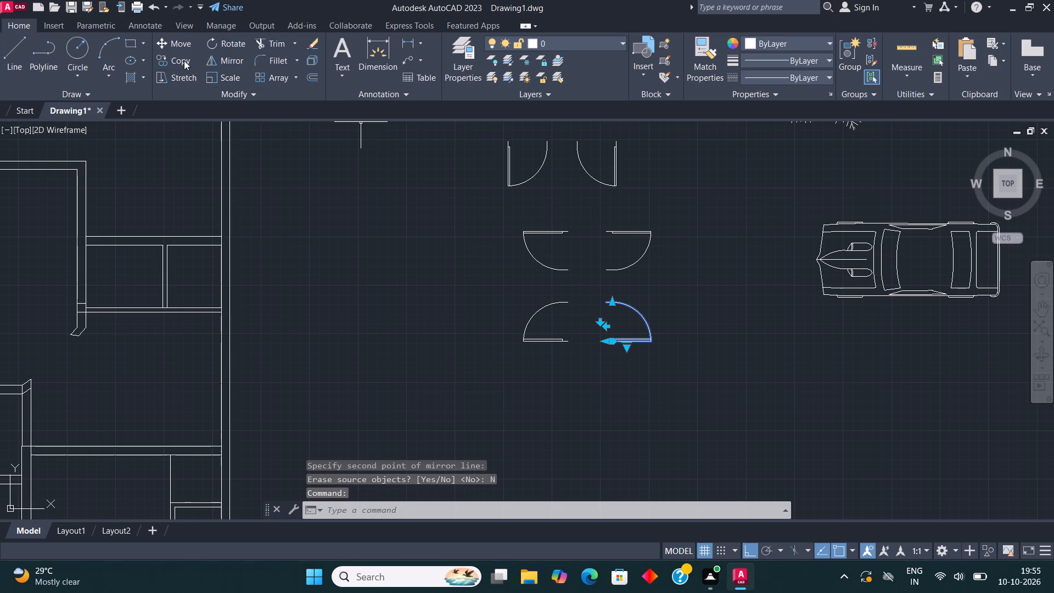
click(182, 58)
scroll(602, 356, up, 1)
click(606, 332)
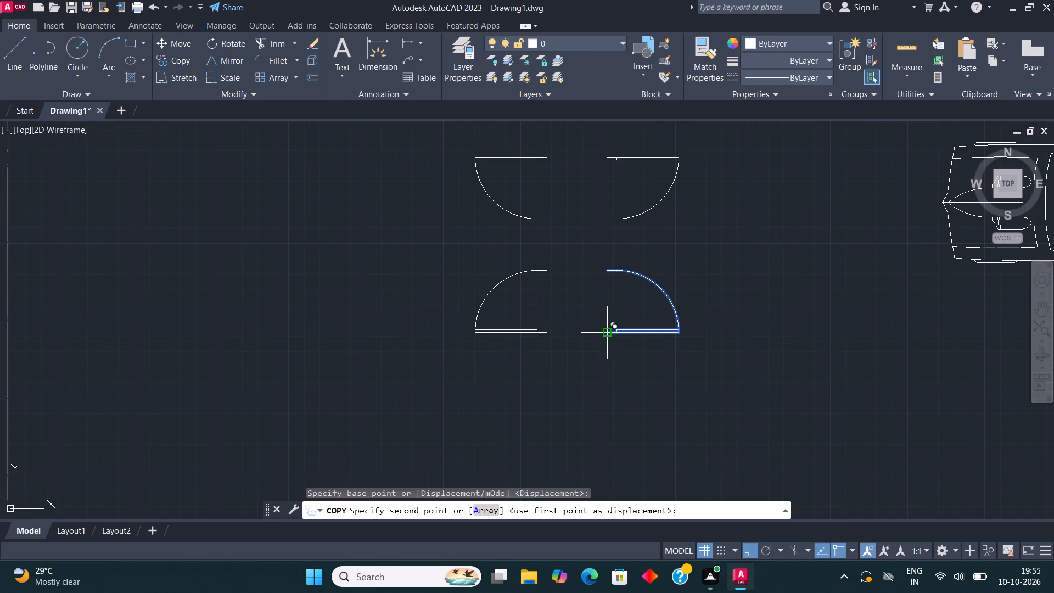
scroll(658, 357, down, 3)
key(F8)
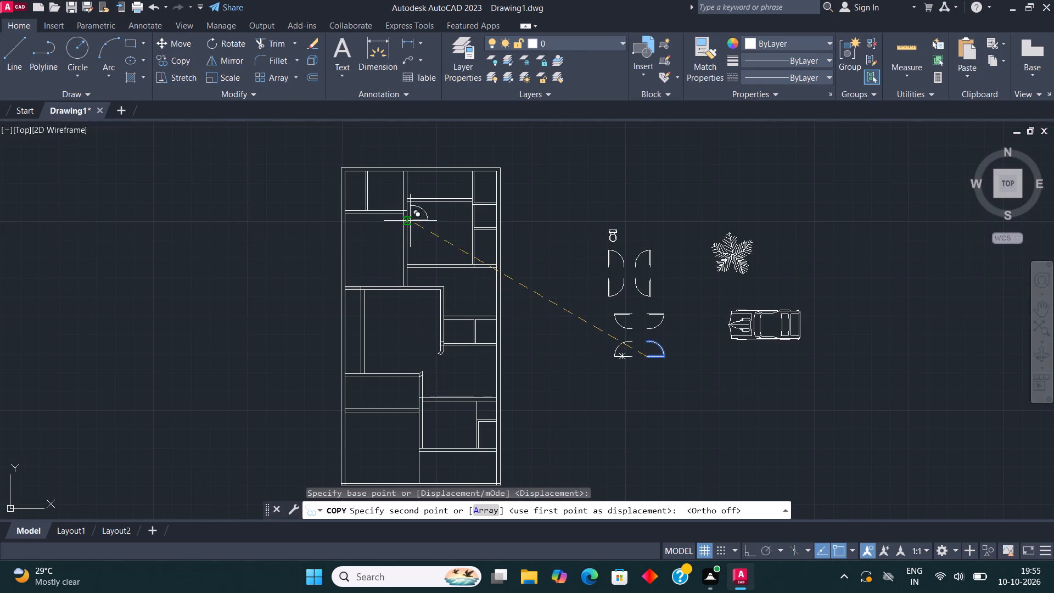
middle_drag(345, 203, 404, 280)
scroll(410, 264, up, 3)
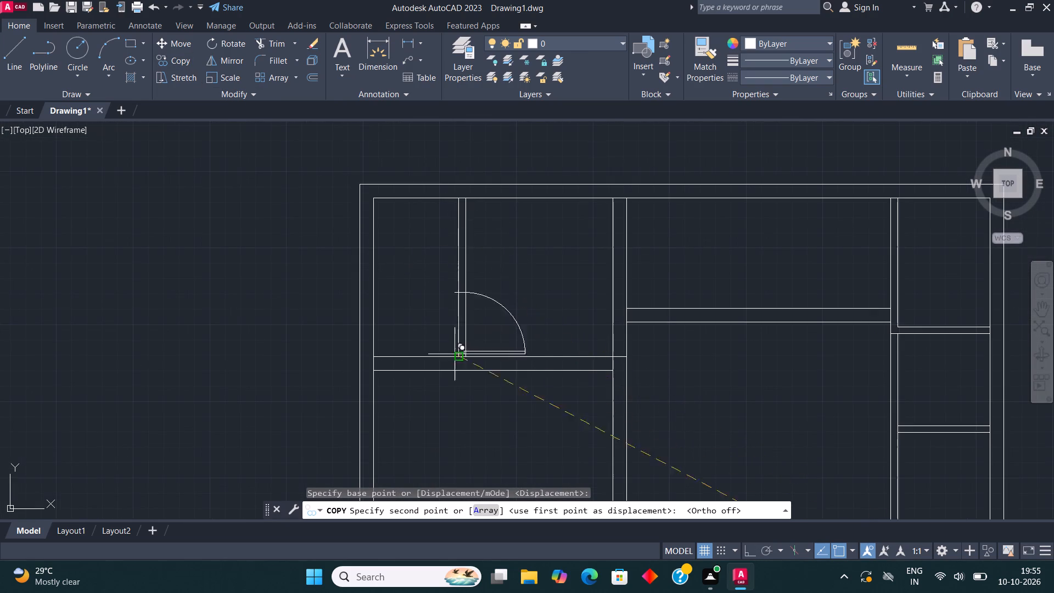
scroll(474, 370, up, 2)
click(431, 318)
scroll(385, 343, down, 3)
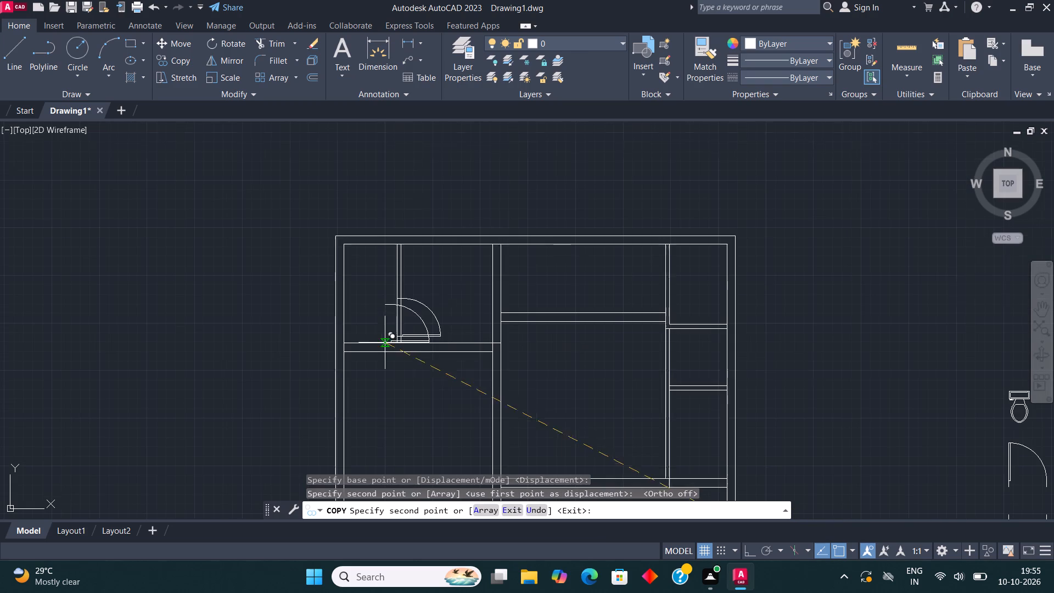
key(Escape)
Scale the door on the upper-left partition down slightly, freehand, about its wall-side lower endpoint.
middle_drag(386, 234, 403, 233)
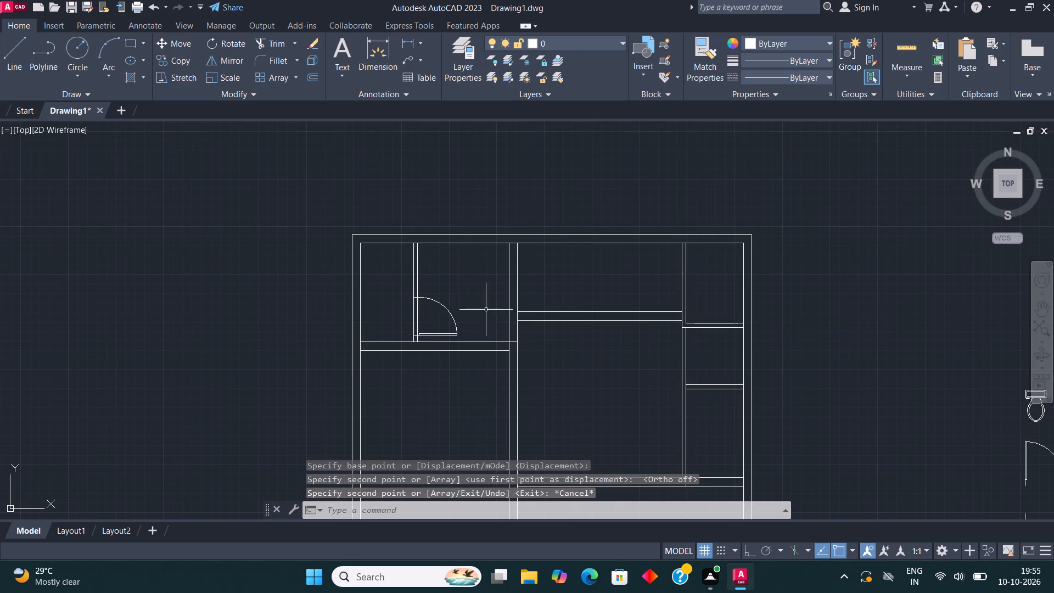
scroll(449, 309, up, 2)
click(450, 309)
click(424, 323)
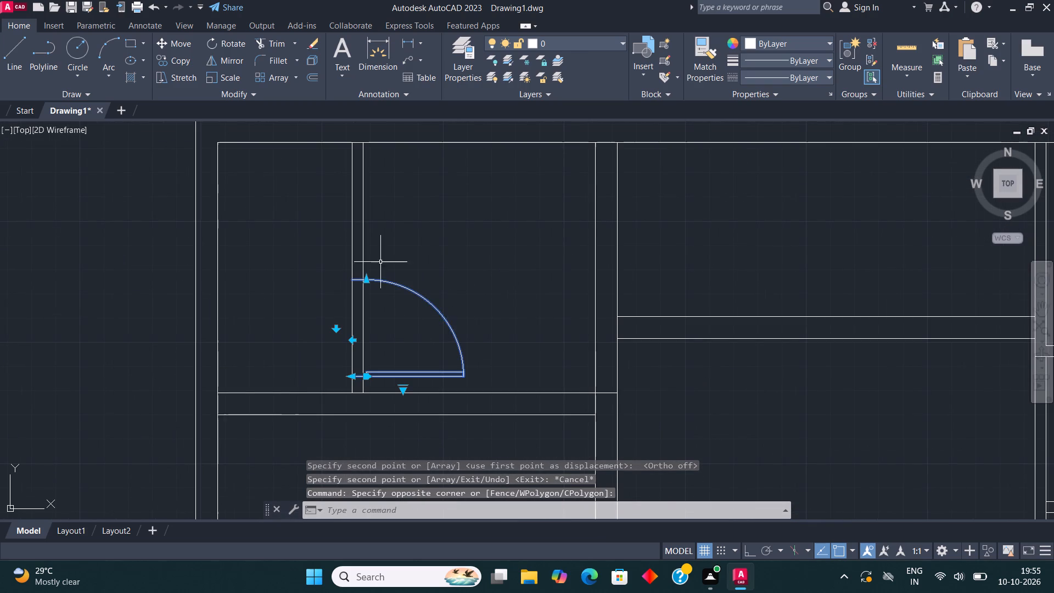
click(221, 79)
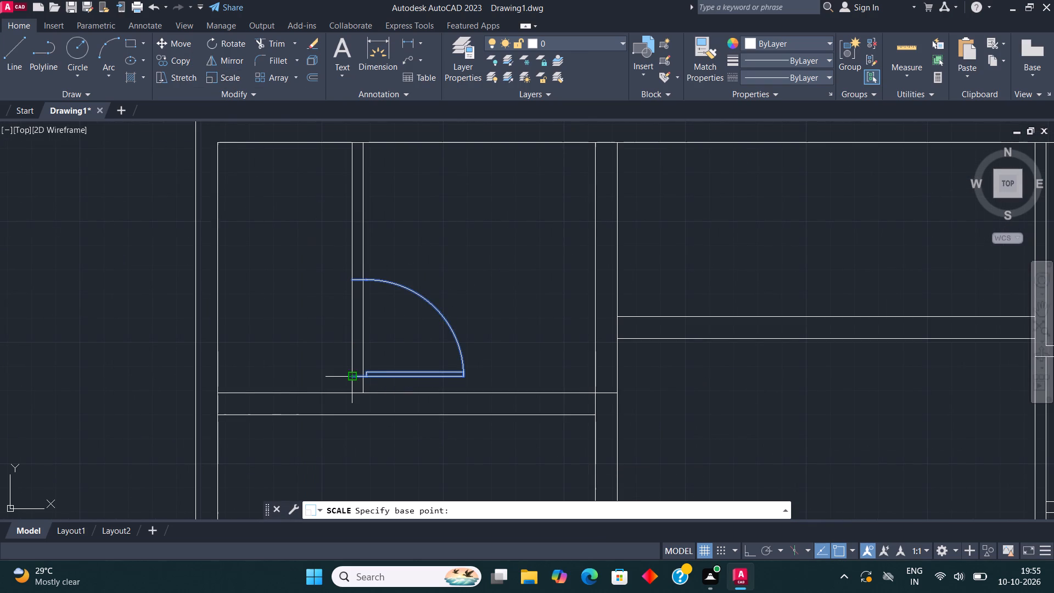
click(352, 381)
click(393, 359)
Copy the lower-left horizontal-leaf door onto the bottom end of the right wall of the room below, swinging into that room.
scroll(439, 248, down, 2)
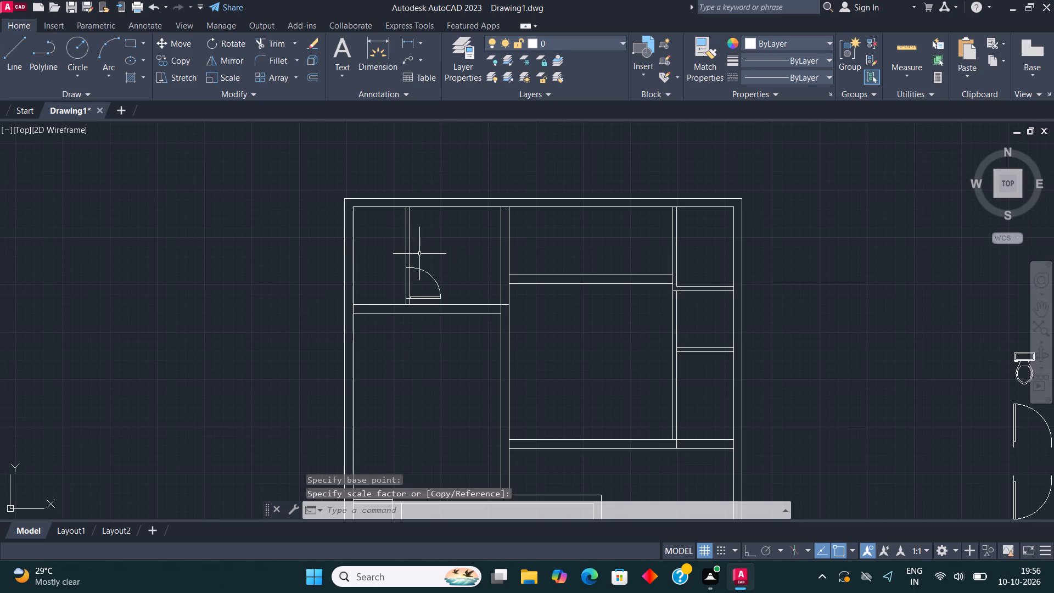
scroll(341, 198, down, 2)
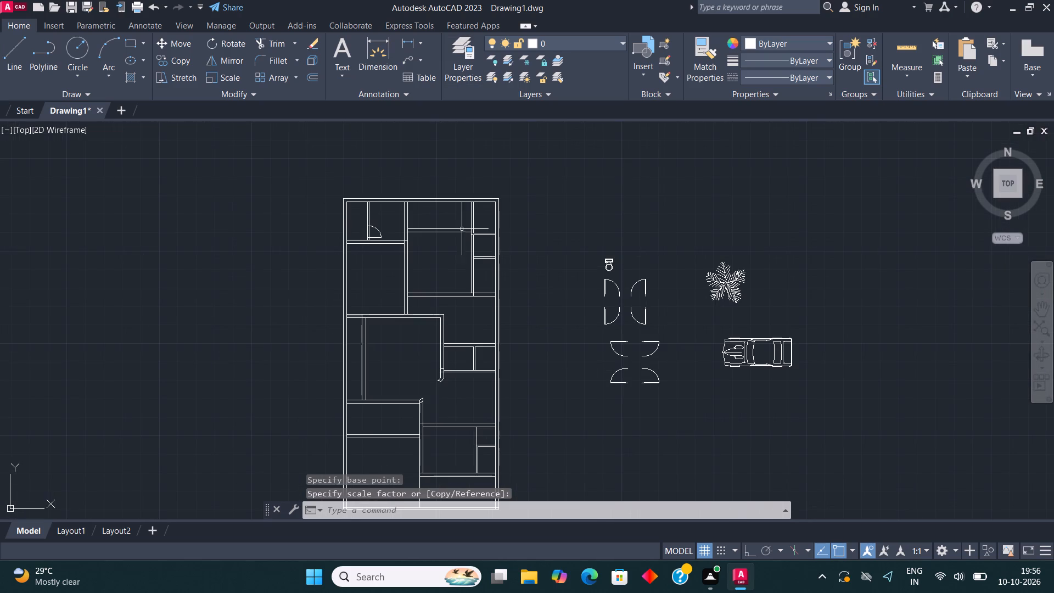
scroll(630, 381, up, 1)
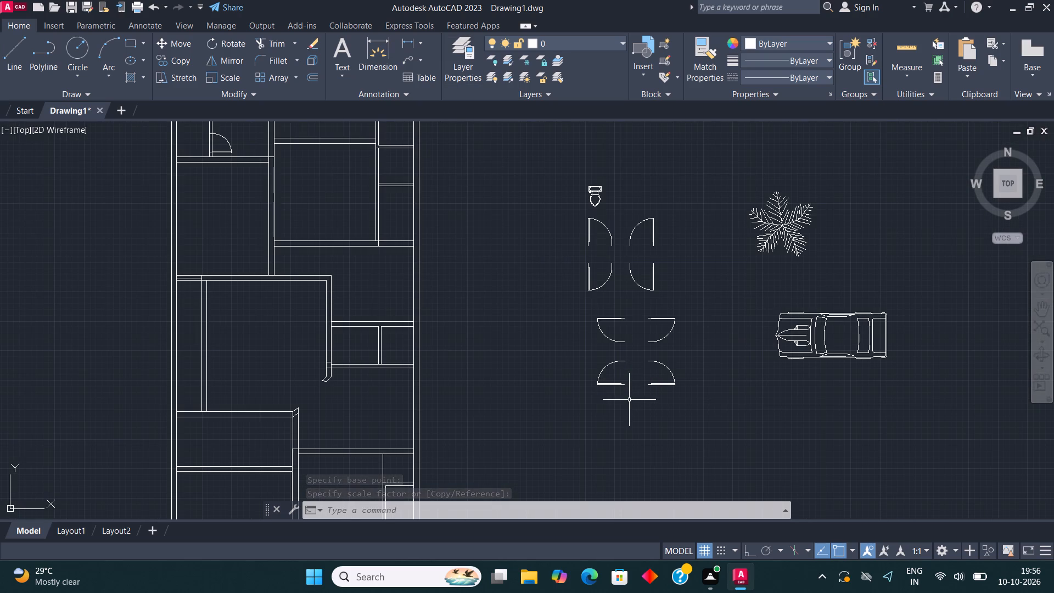
click(613, 388)
click(603, 376)
click(185, 61)
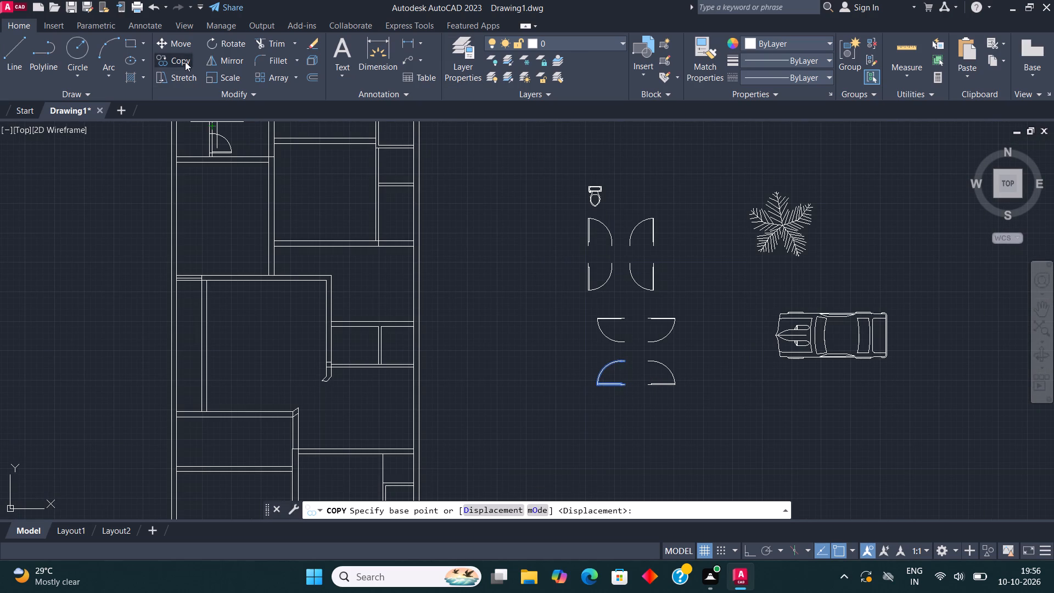
scroll(615, 395, up, 3)
click(650, 358)
scroll(685, 475, down, 3)
scroll(333, 339, up, 4)
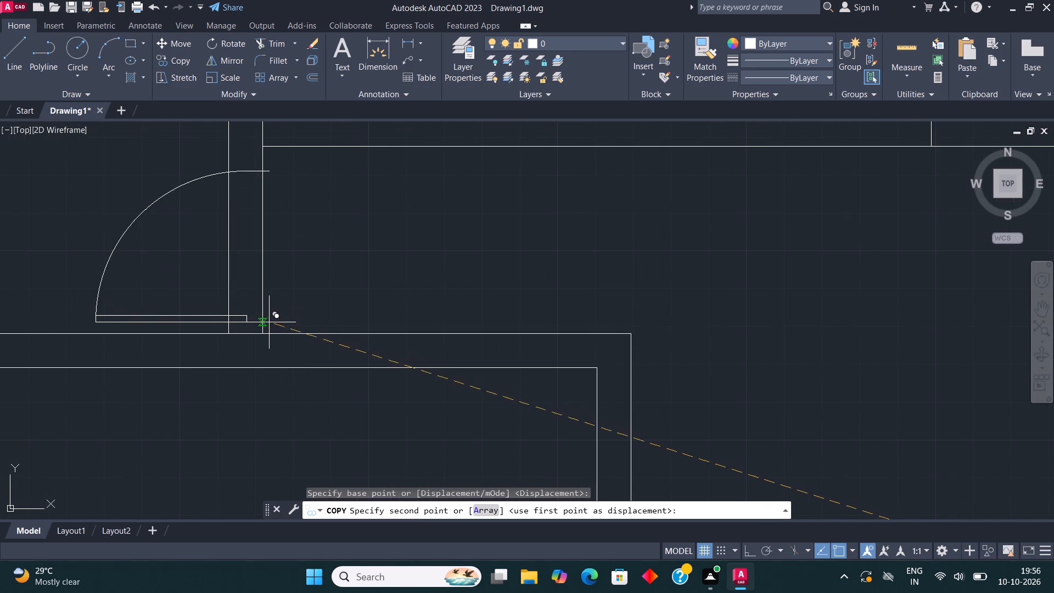
click(262, 325)
scroll(337, 291, down, 4)
key(Escape)
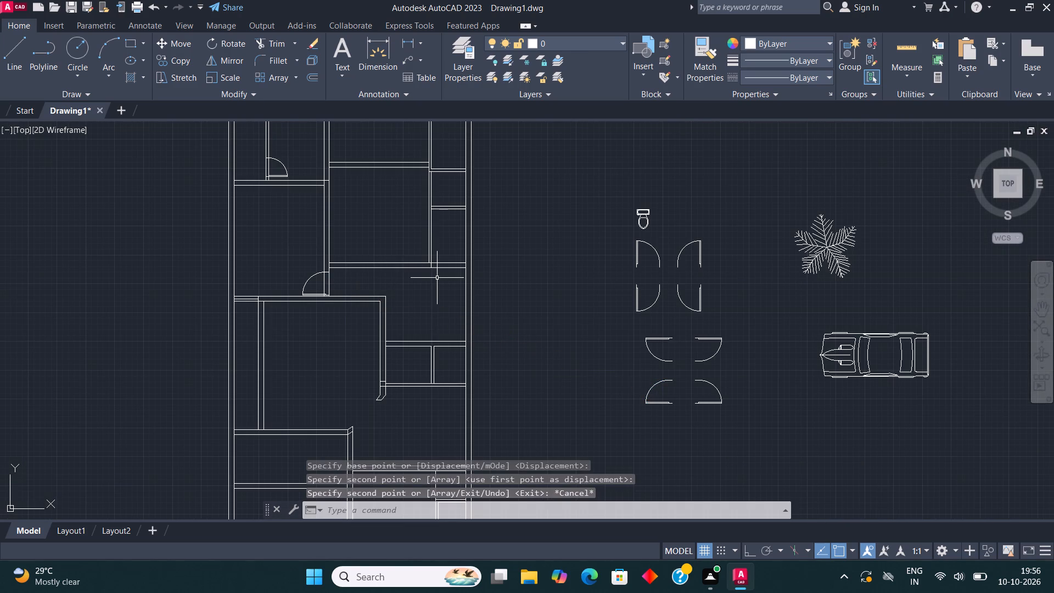
Copy the upper-left vertical-leaf door onto the bottom wall of the large upper-right room near its left corner, swinging inward.
drag(641, 254, 635, 250)
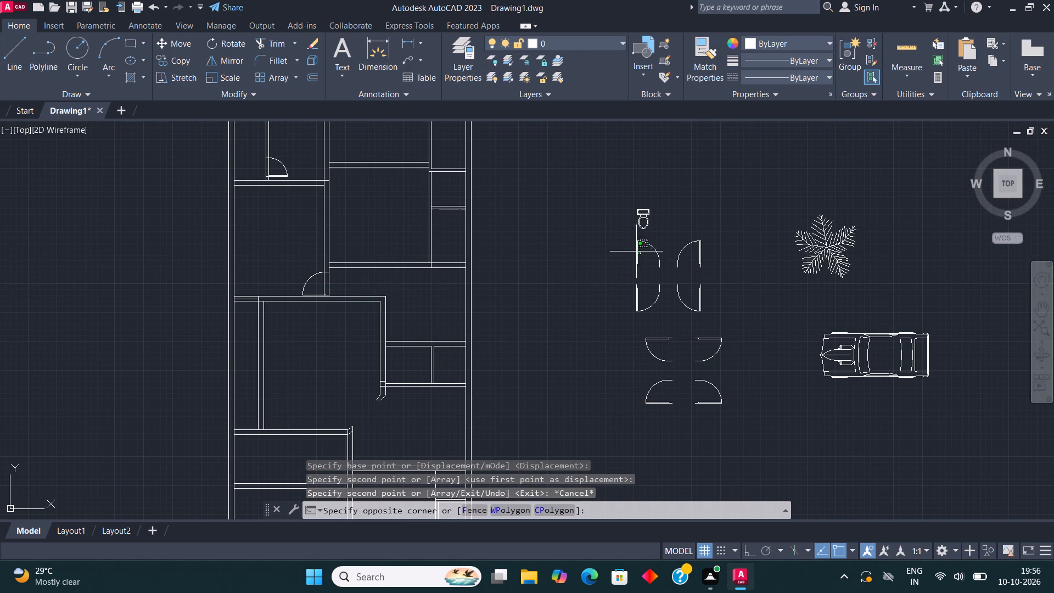
click(628, 246)
click(190, 58)
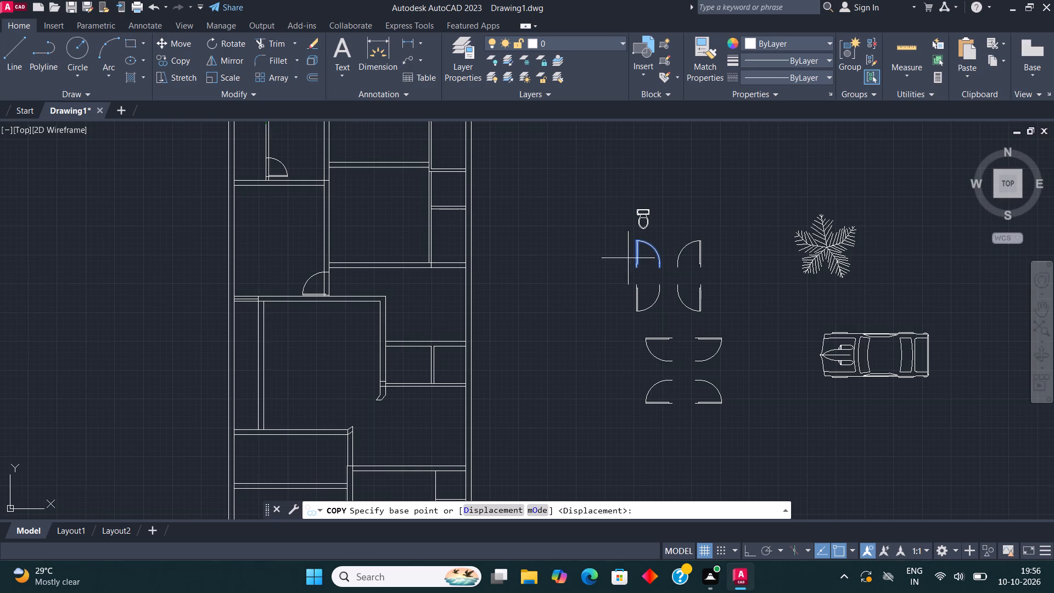
scroll(655, 305, up, 2)
click(595, 212)
scroll(666, 325, down, 2)
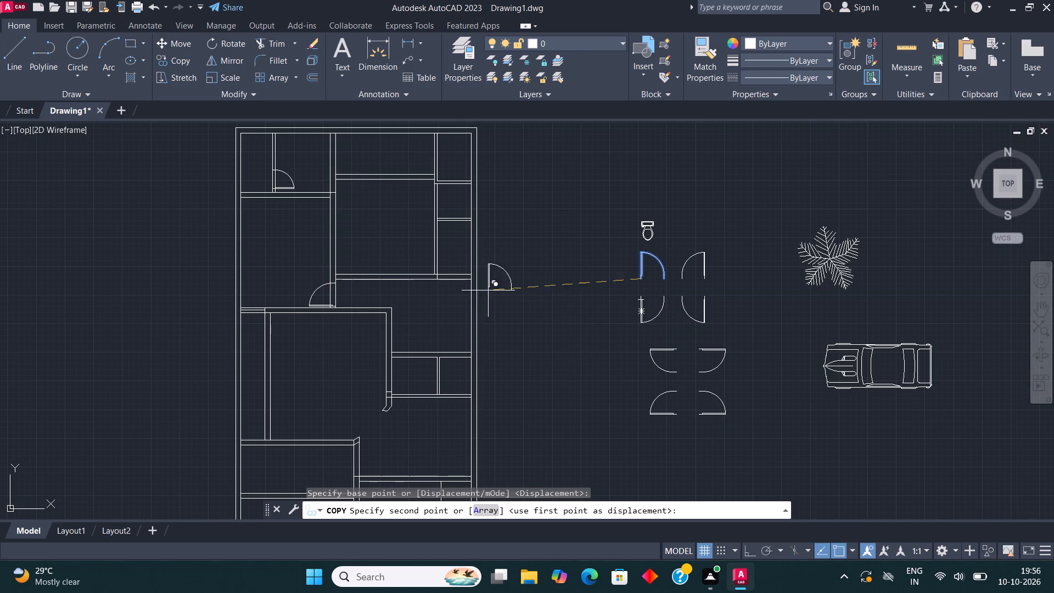
scroll(336, 276, up, 3)
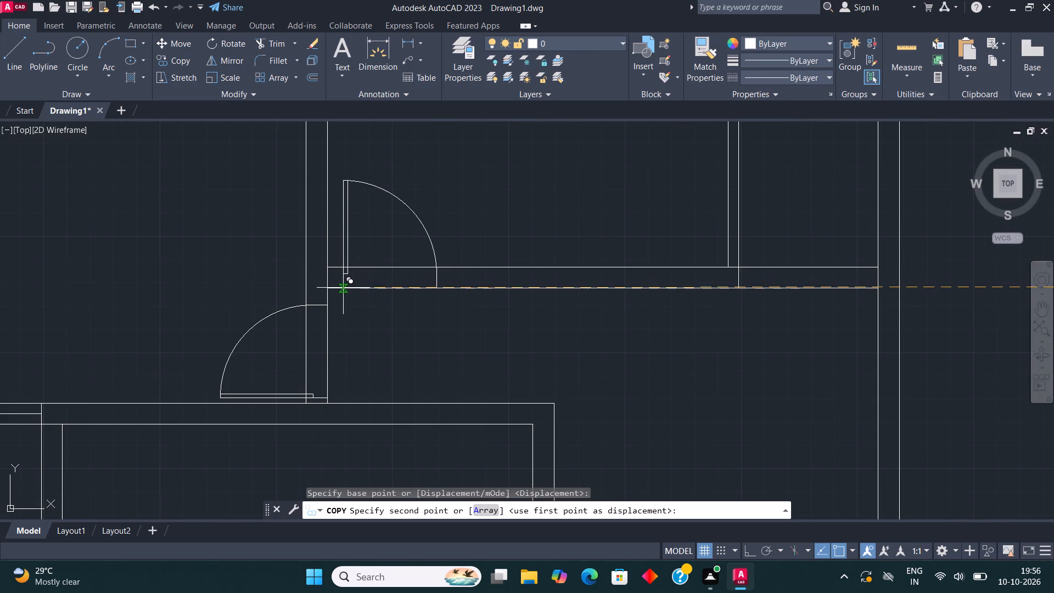
click(339, 287)
key(Escape)
scroll(414, 227, down, 3)
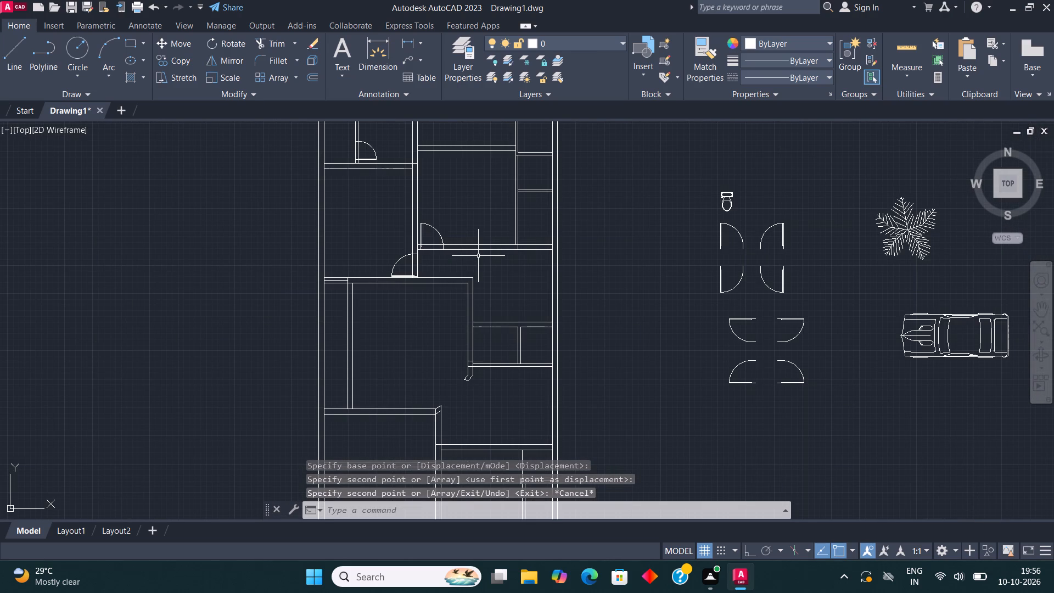
Select the door just placed on the large upper-right room's bottom wall.
click(438, 230)
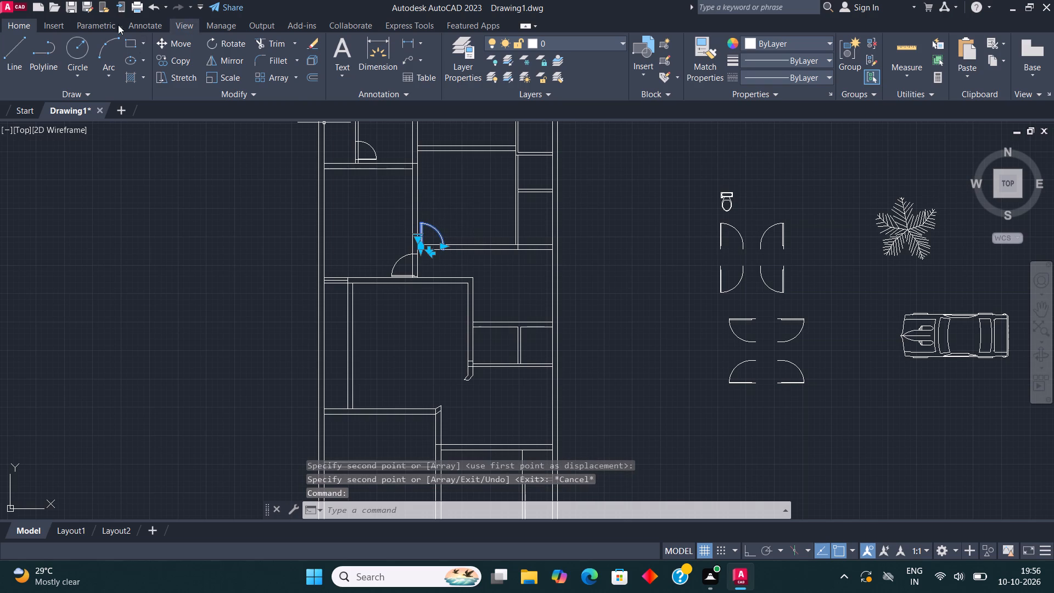
Copy the selected door onto the bottom wall of the small upper-right corner room, at its left corner, swinging inward.
click(177, 60)
scroll(423, 271, up, 3)
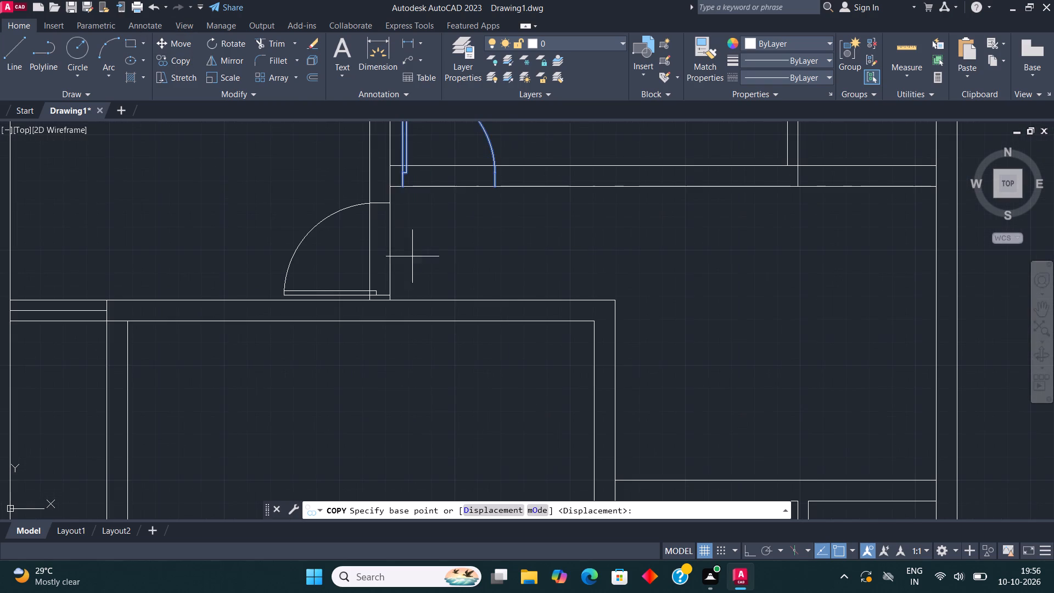
click(401, 186)
scroll(406, 330, down, 3)
scroll(515, 190, up, 3)
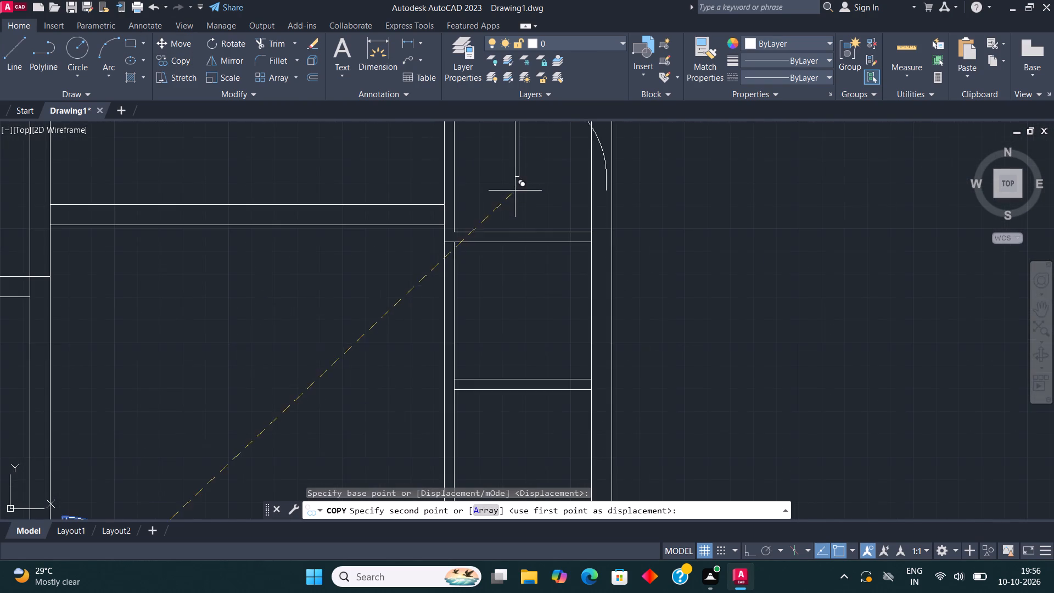
click(460, 245)
key(Escape)
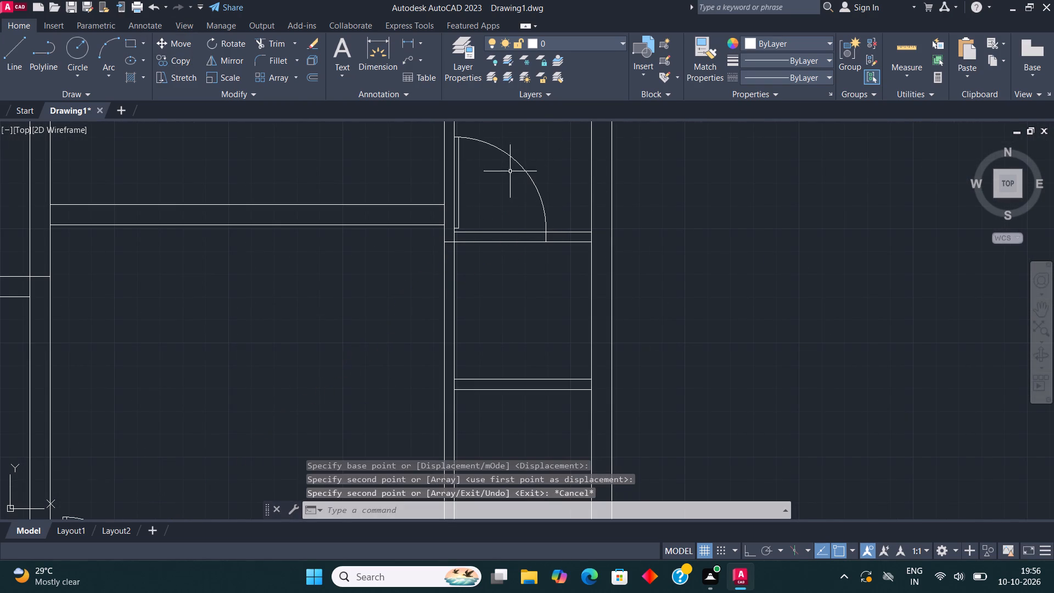
Move the upper-right corner room's door slightly right along its bottom wall, just clear of the left partition.
click(510, 158)
scroll(463, 238, up, 3)
click(184, 40)
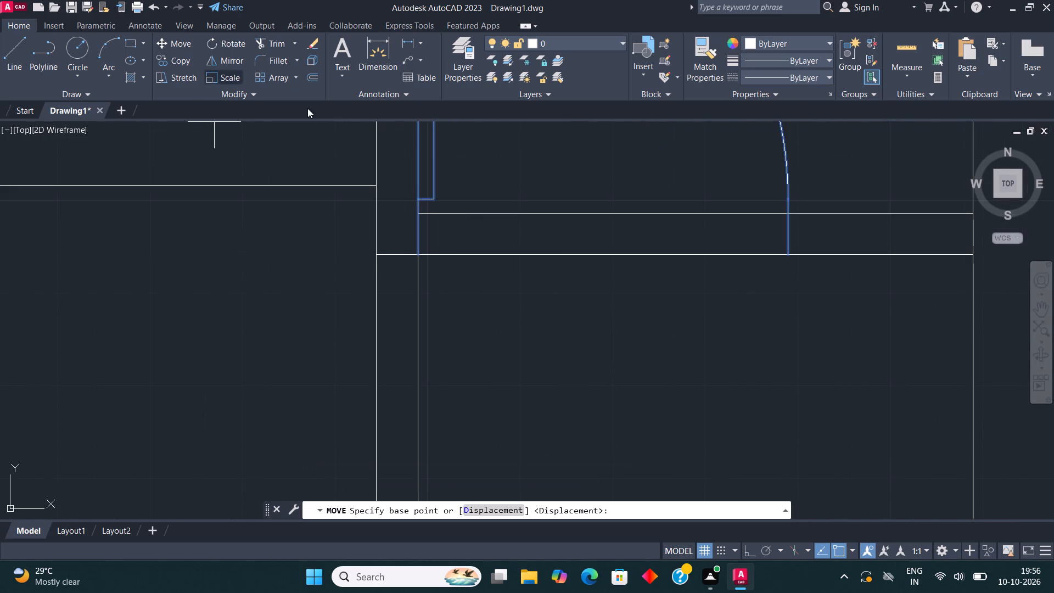
click(418, 250)
drag(436, 252, 436, 260)
scroll(446, 343, down, 3)
key(Escape)
Scale the upper-right corner room's door down freehand about the lower endpoint of its leaf.
drag(488, 220, 485, 234)
click(483, 244)
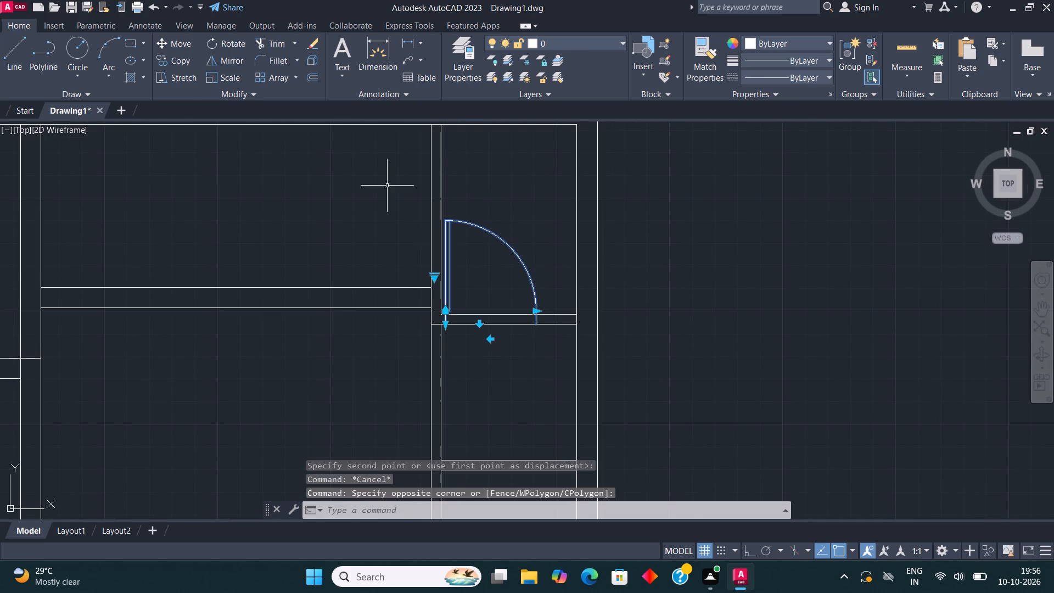
click(234, 79)
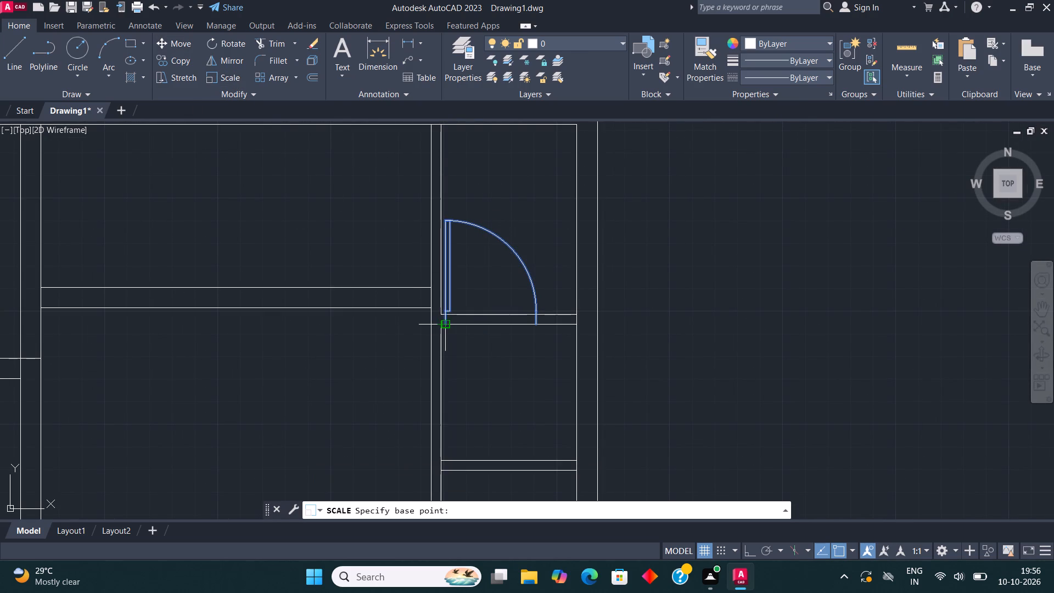
click(444, 327)
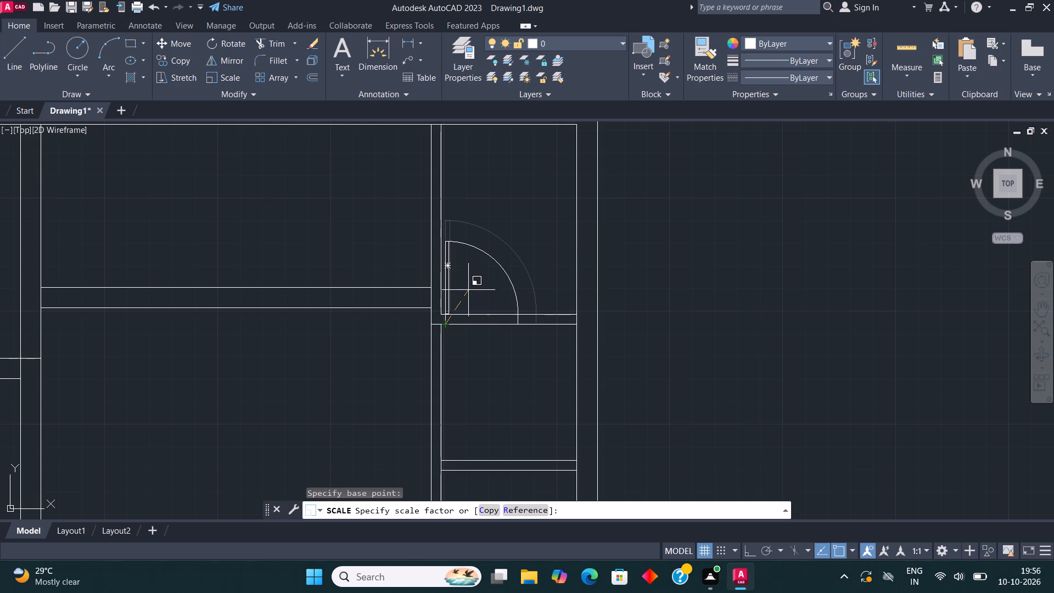
click(468, 290)
Copy the reduced corner-room door onto the bottom wall of the narrow room two rooms below, near its left corner, swinging inward.
scroll(531, 232, down, 2)
middle_drag(534, 232, 530, 200)
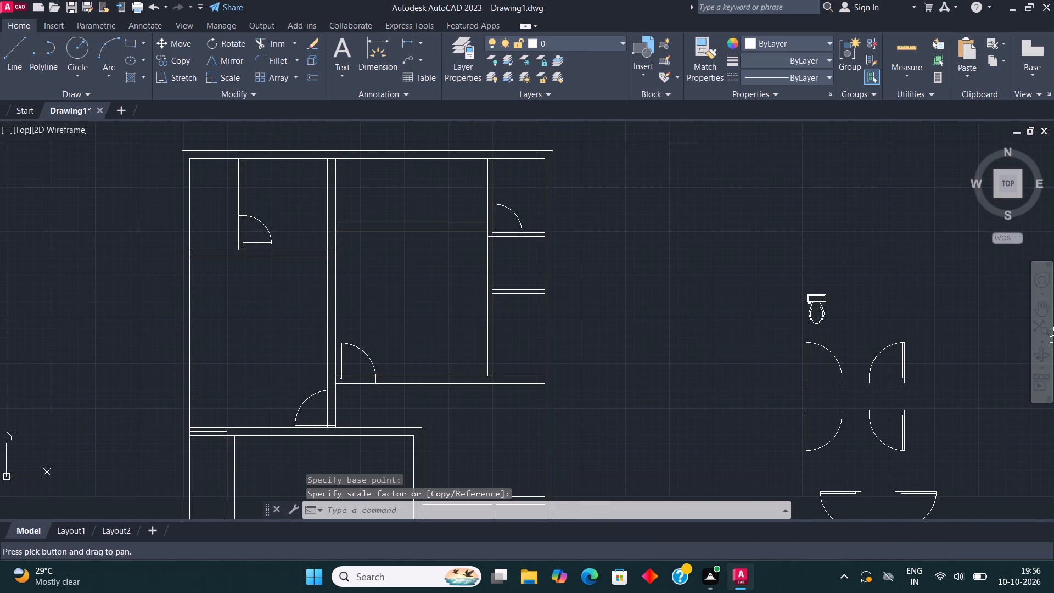
click(507, 212)
click(501, 202)
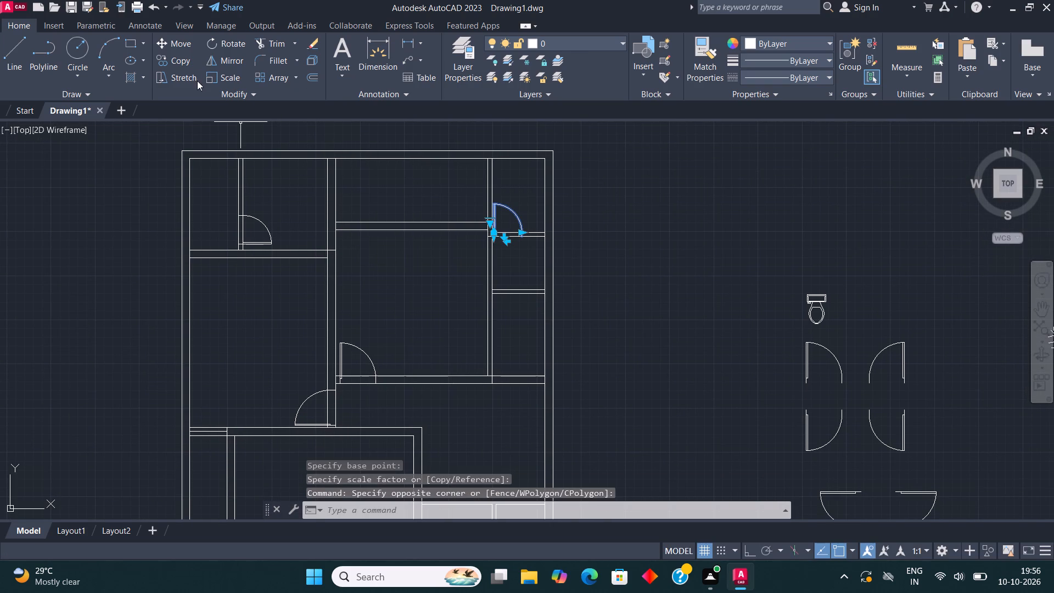
click(181, 55)
scroll(495, 233, up, 2)
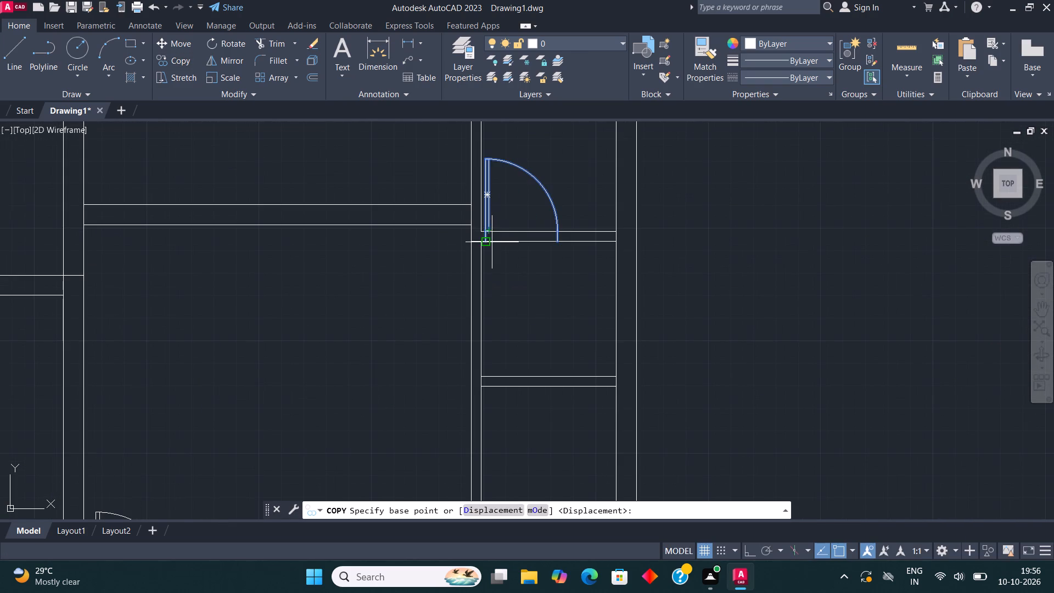
click(489, 242)
scroll(513, 225, down, 2)
scroll(511, 384, up, 3)
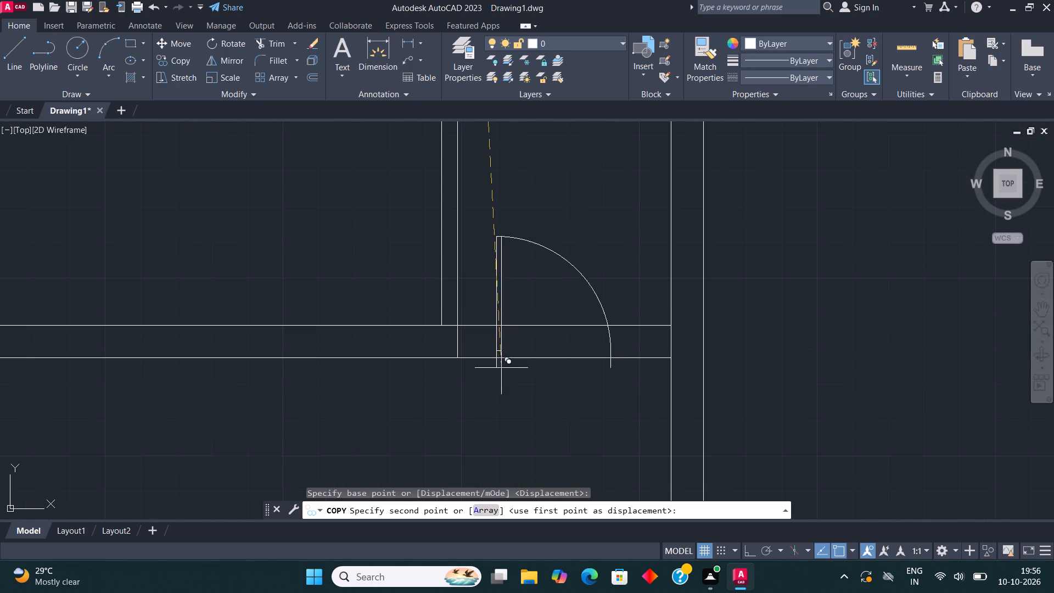
click(470, 356)
key(Escape)
scroll(457, 350, down, 4)
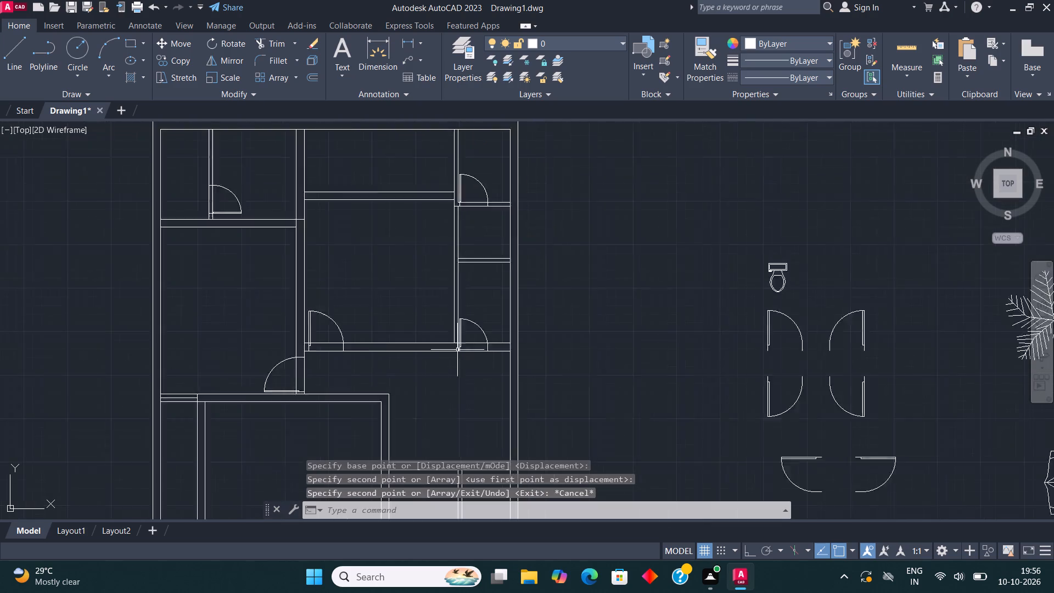
Draw two vertical lines extending both faces of the central room's right wall up to the bottom wall of the upper-right room.
middle_drag(459, 299, 472, 236)
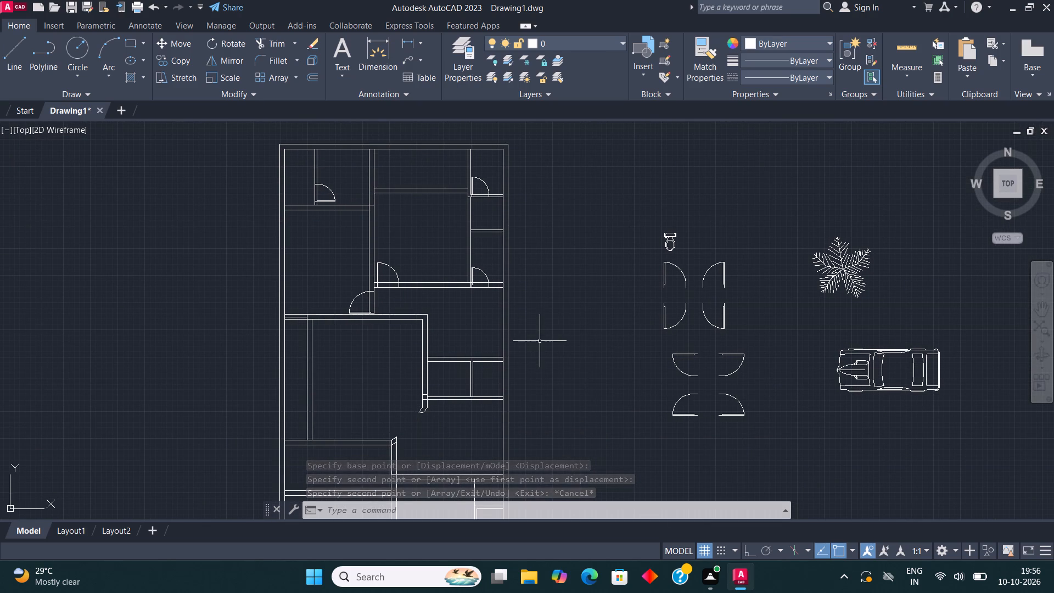
middle_drag(555, 344, 601, 359)
scroll(493, 323, up, 1)
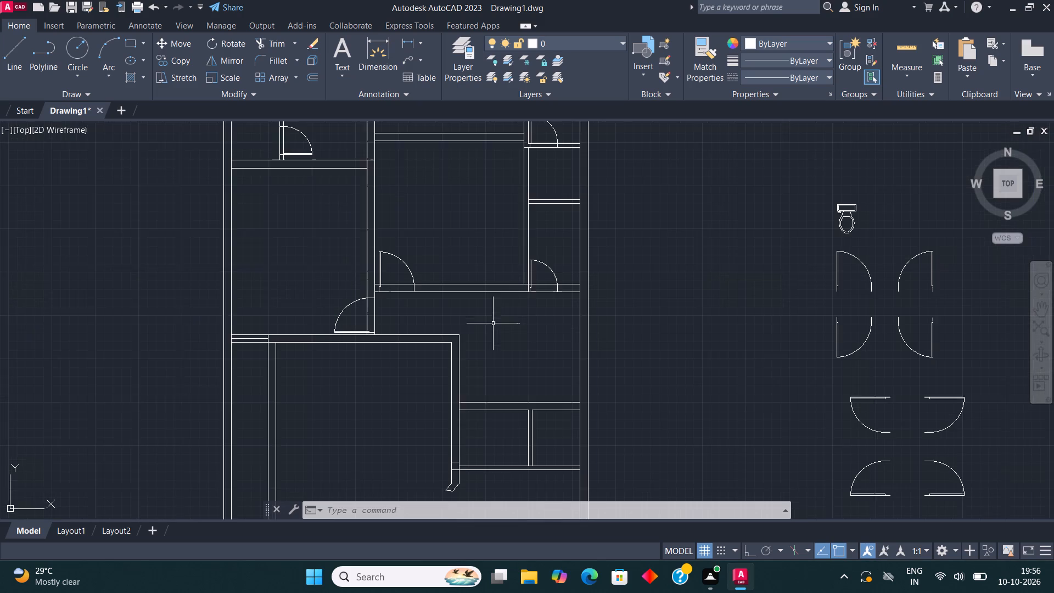
middle_drag(491, 324, 470, 339)
click(13, 49)
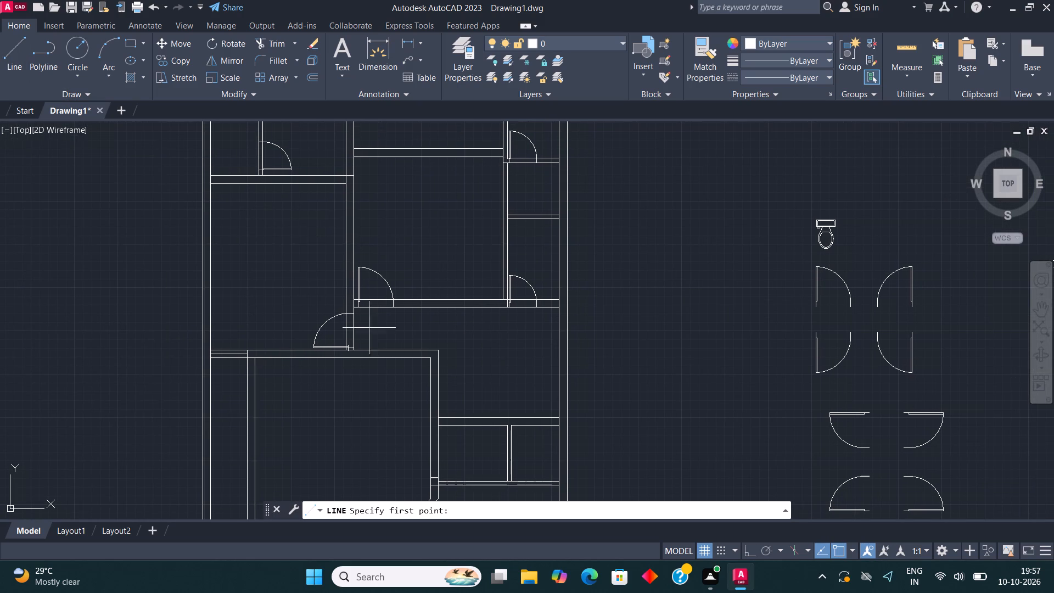
scroll(401, 329, up, 1)
click(458, 363)
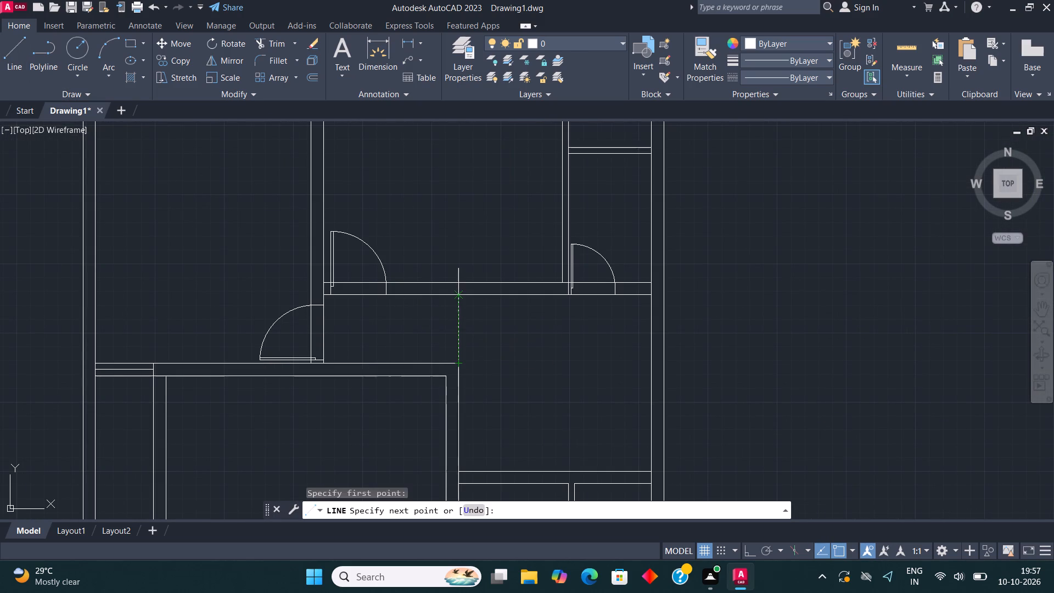
click(462, 297)
click(3, 44)
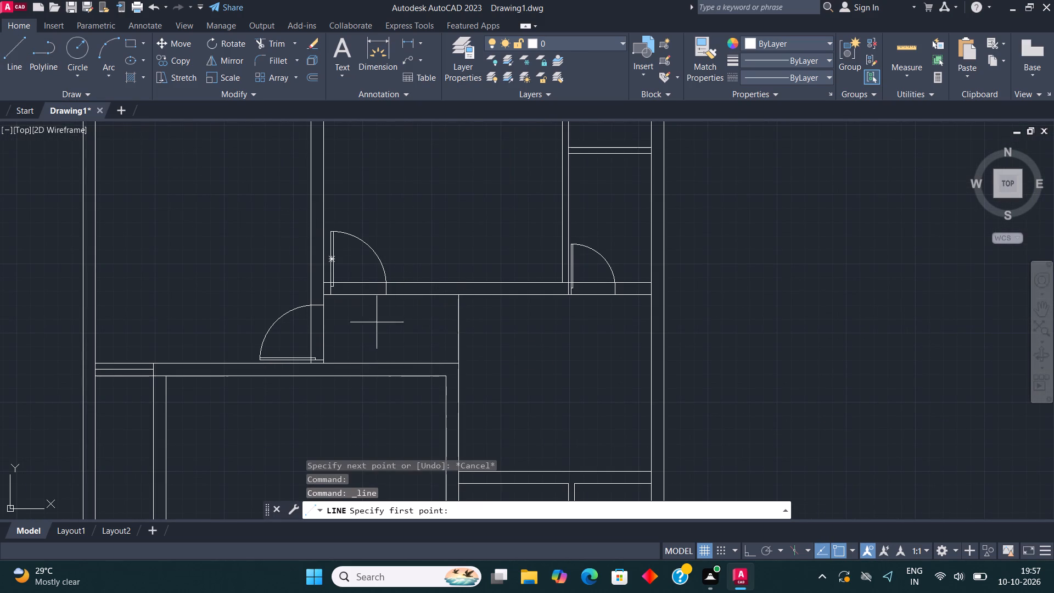
click(445, 377)
click(445, 294)
scroll(379, 309, down, 2)
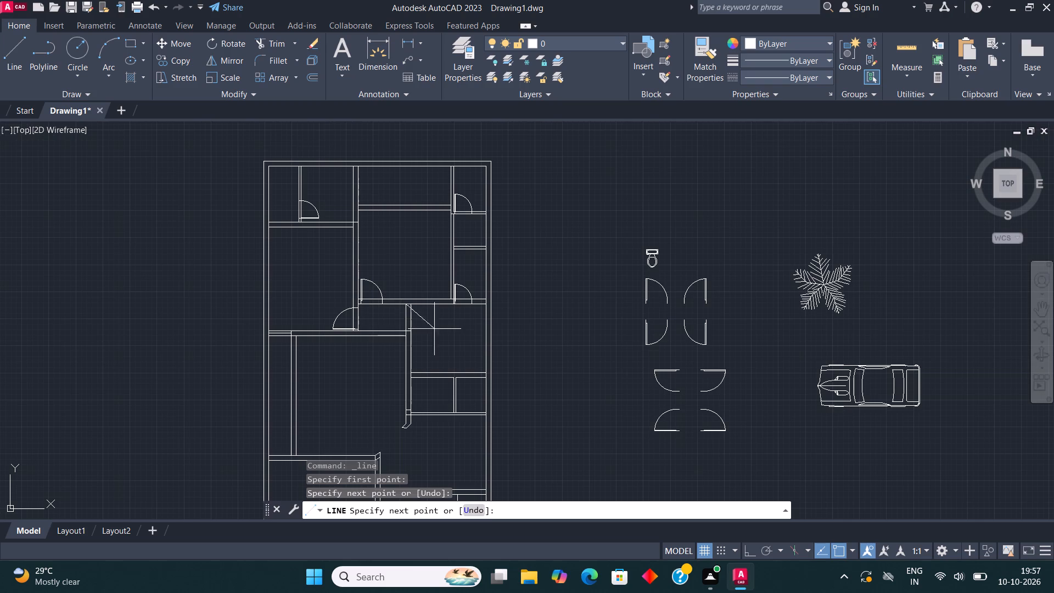
key(Escape)
Copy the upper-right horizontal-leaf door onto the top of the newly extended wall, swinging into the room on its right.
middle_drag(472, 333, 503, 351)
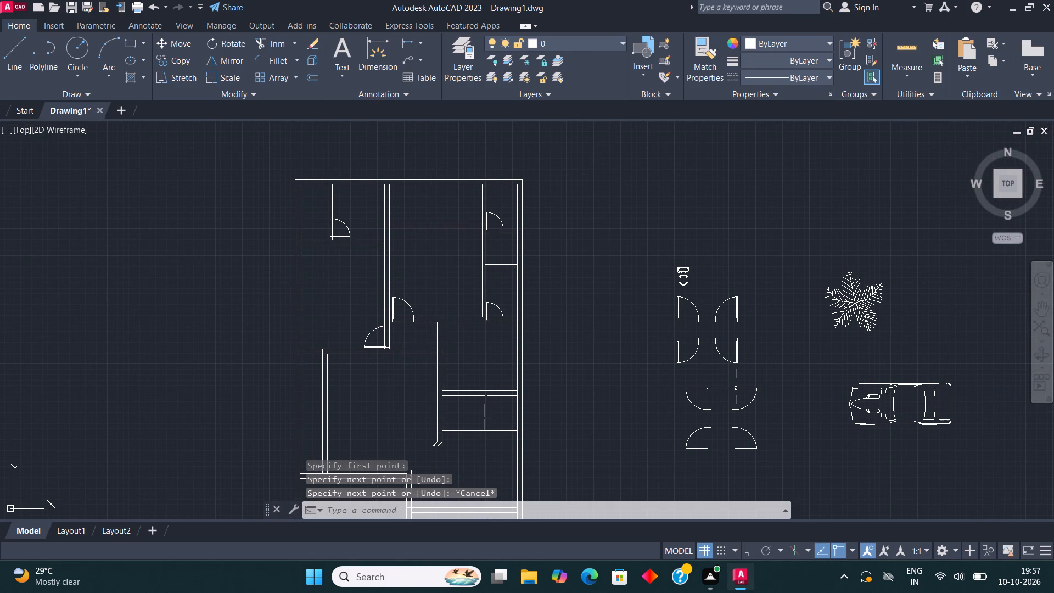
click(737, 389)
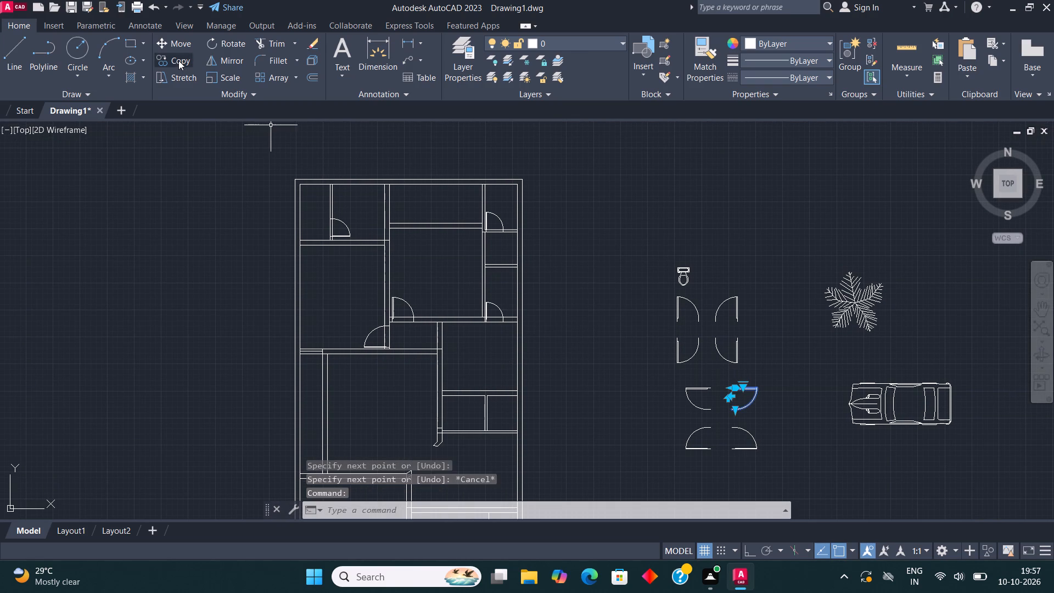
click(178, 60)
scroll(715, 390, up, 2)
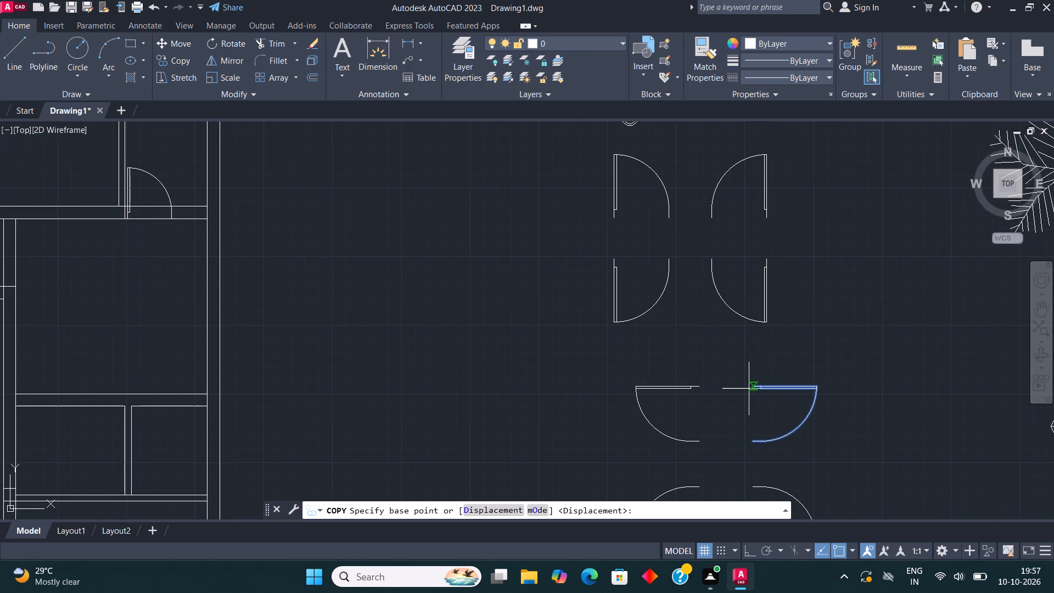
click(749, 389)
scroll(790, 363, down, 2)
scroll(483, 320, up, 4)
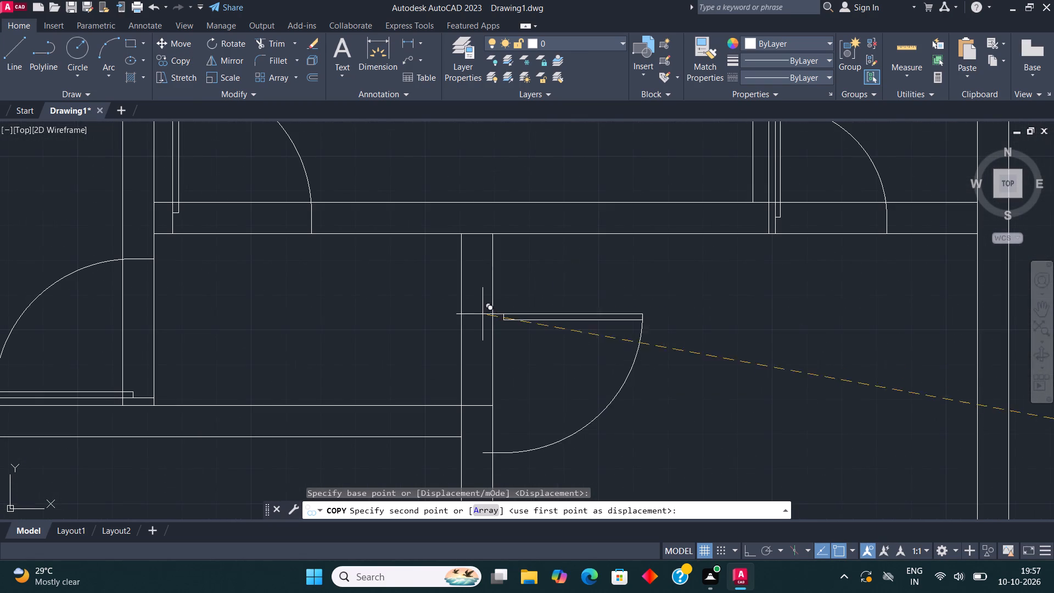
click(460, 249)
key(Escape)
scroll(532, 236, down, 1)
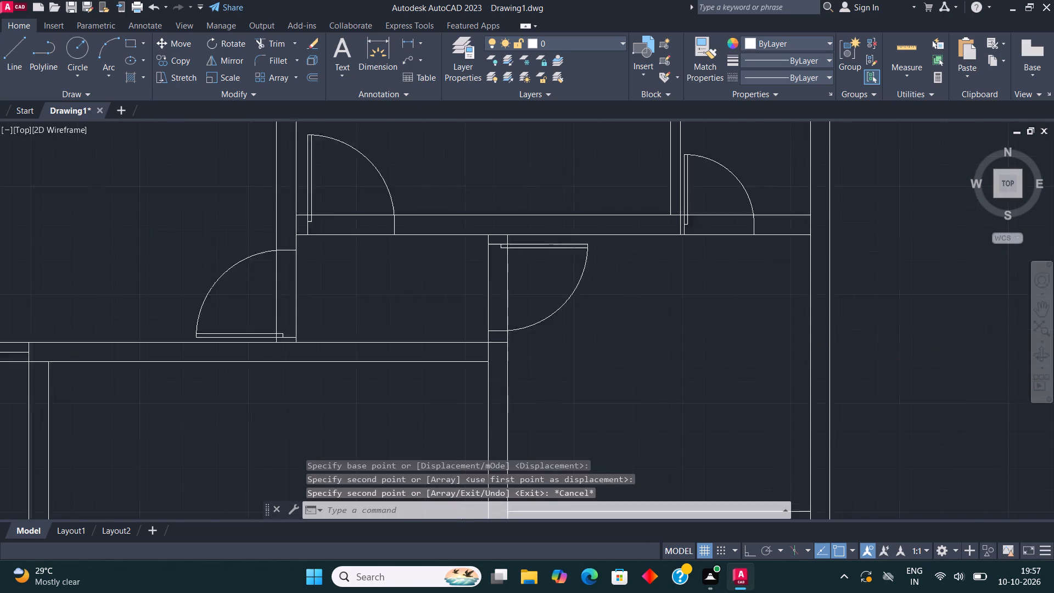
Copy the reduced narrow-room door onto the bottom wall of the left room in the middle-right pair, near its left corner, swinging inward.
scroll(532, 236, down, 2)
middle_drag(519, 268, 517, 212)
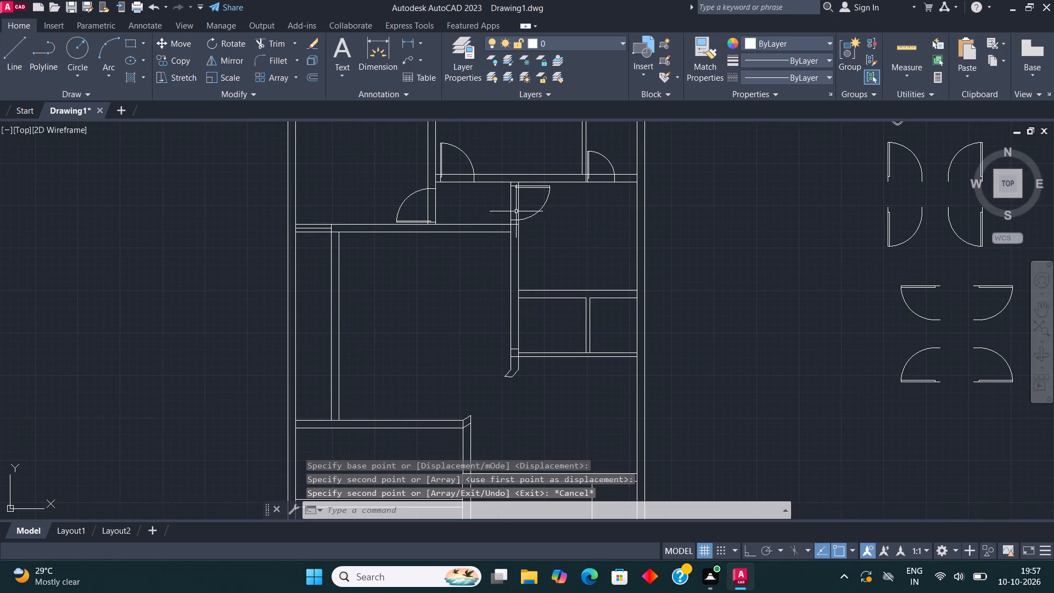
click(599, 152)
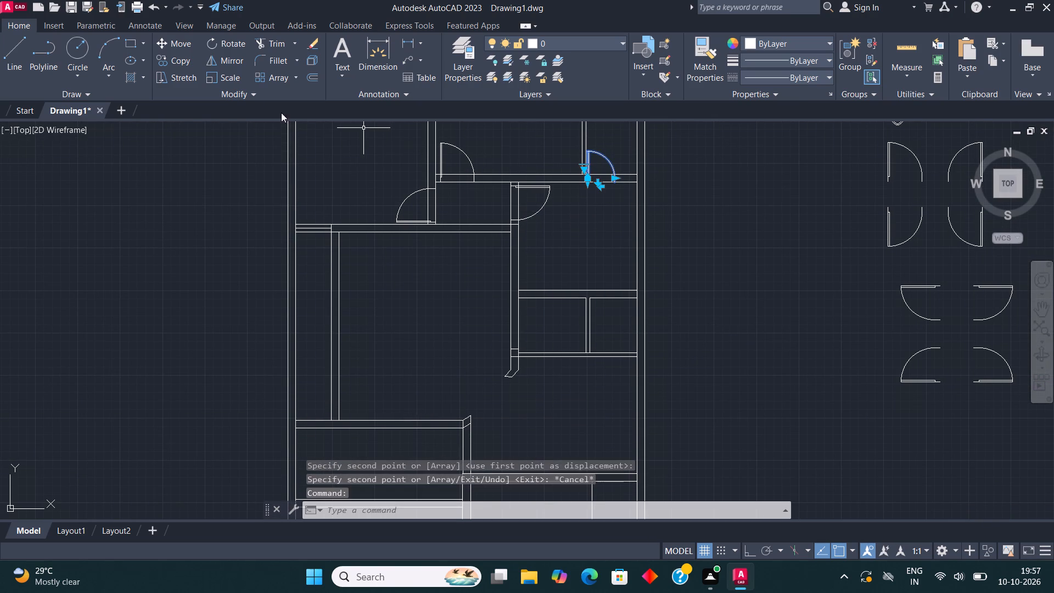
click(178, 52)
click(176, 55)
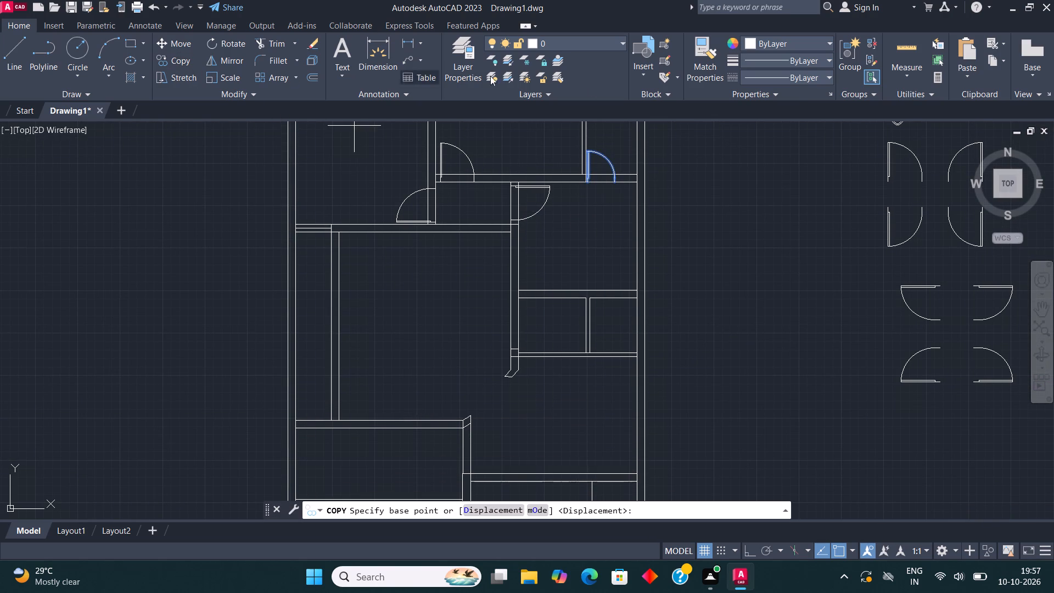
scroll(593, 154, up, 3)
click(565, 270)
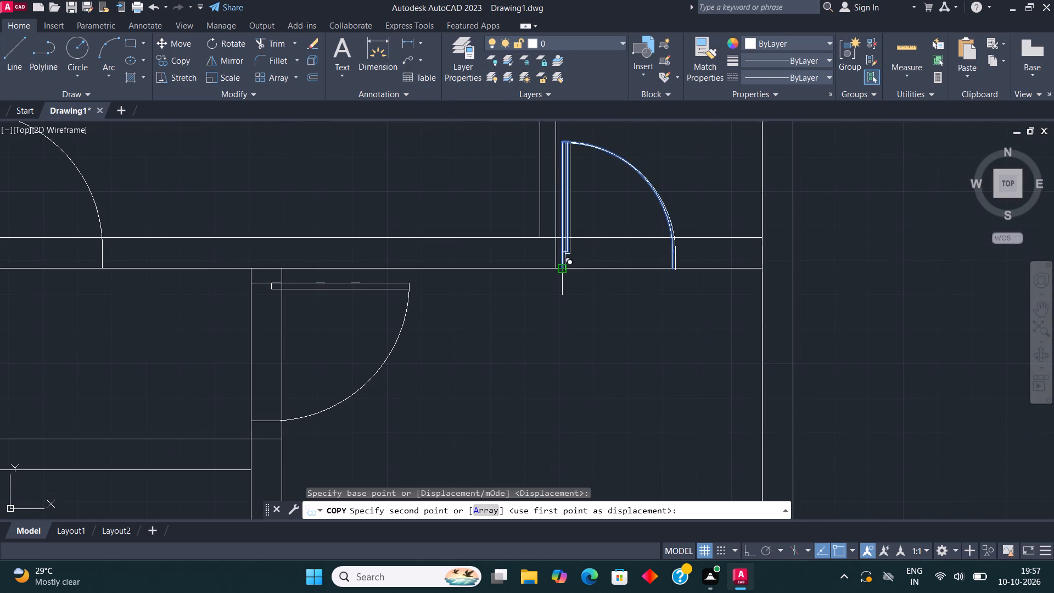
scroll(589, 239, down, 4)
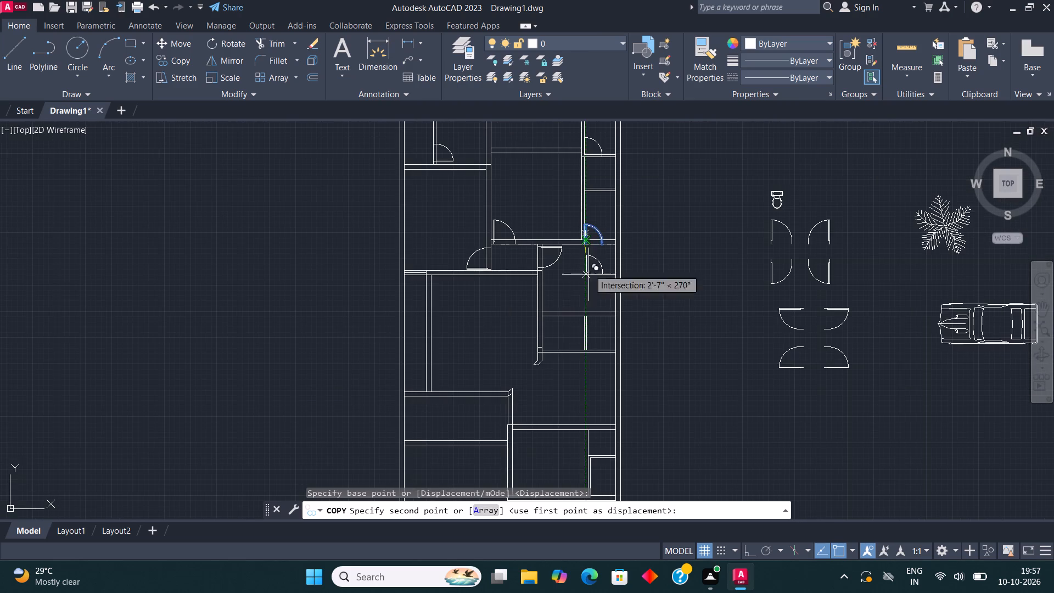
scroll(548, 350, up, 4)
click(514, 375)
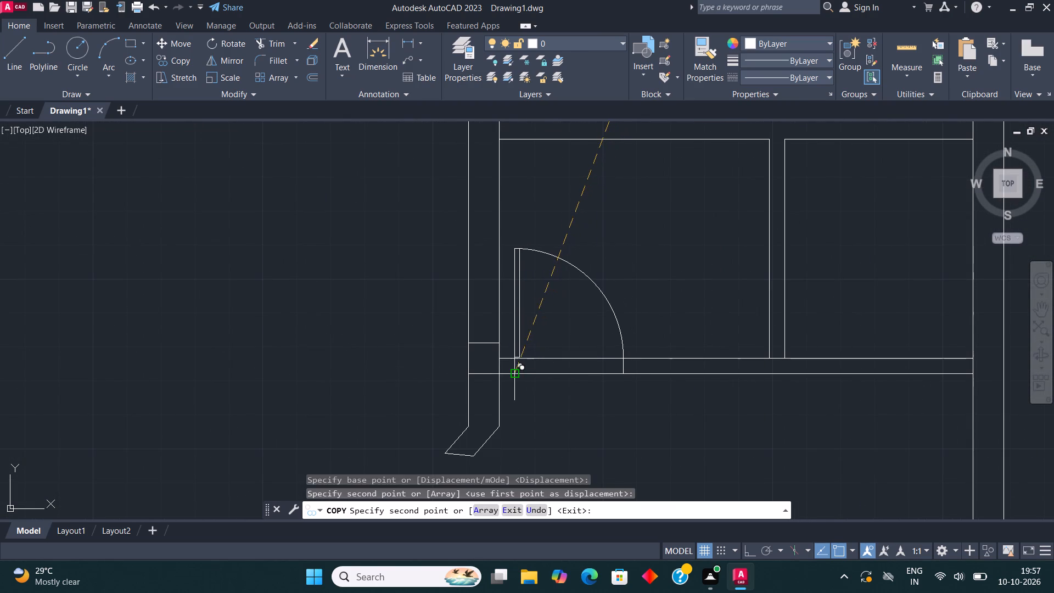
scroll(504, 285, down, 3)
key(Escape)
Copy the upper-right horizontal-leaf door onto the left wall of the lower-right room, swinging into that room.
middle_drag(520, 284, 540, 279)
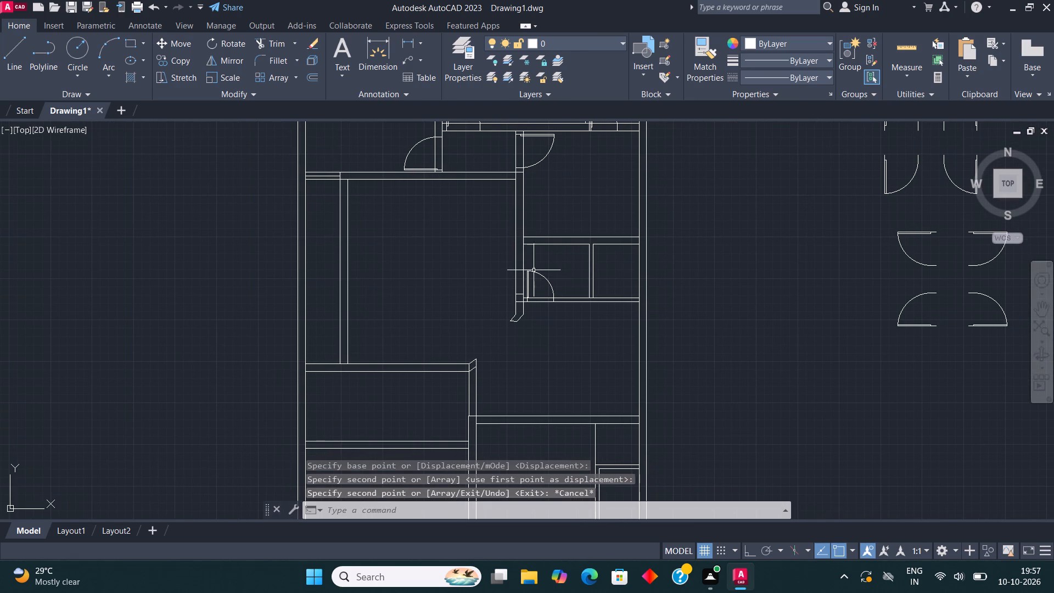
scroll(404, 382, down, 1)
middle_drag(461, 406, 474, 304)
scroll(461, 406, down, 1)
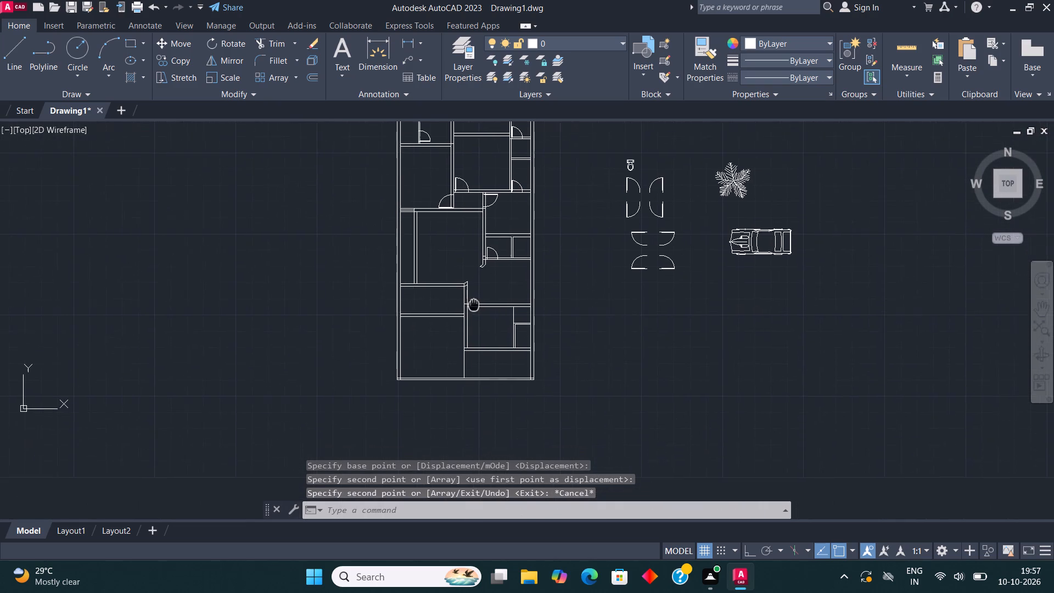
middle_drag(474, 304, 476, 304)
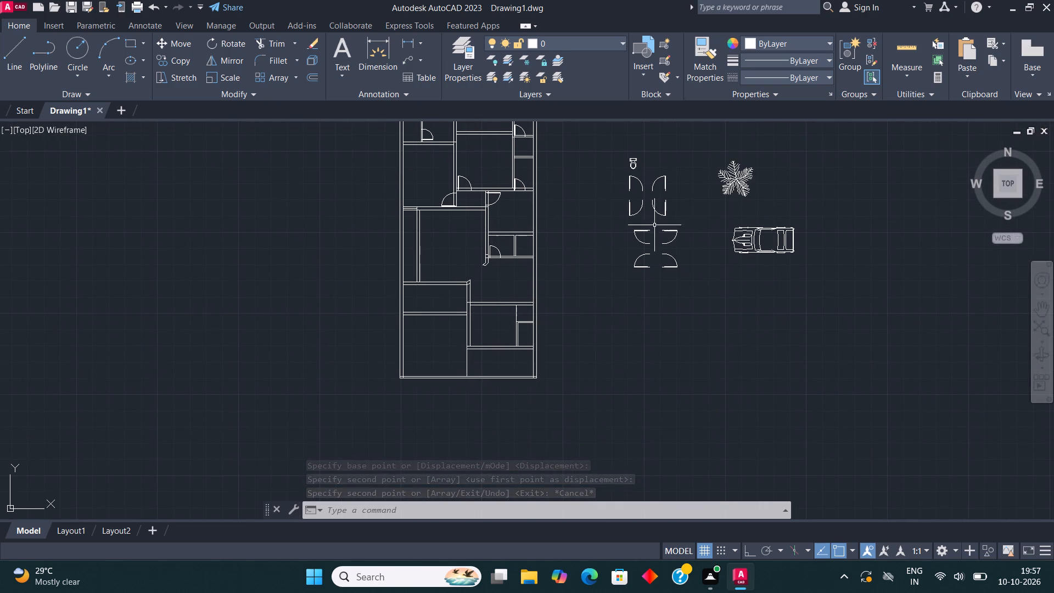
click(668, 230)
click(184, 66)
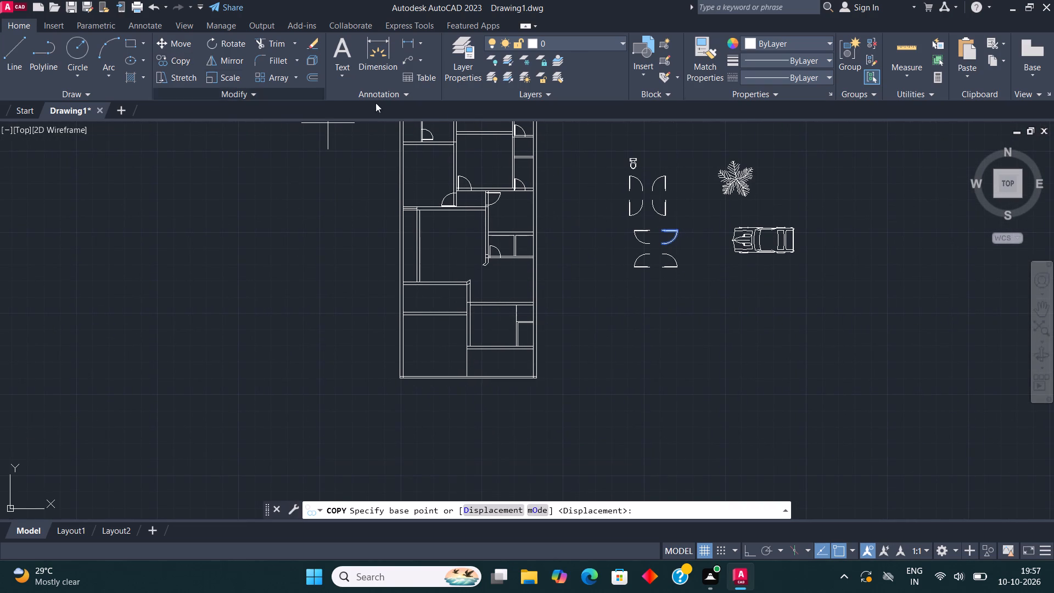
scroll(661, 228, up, 4)
click(649, 242)
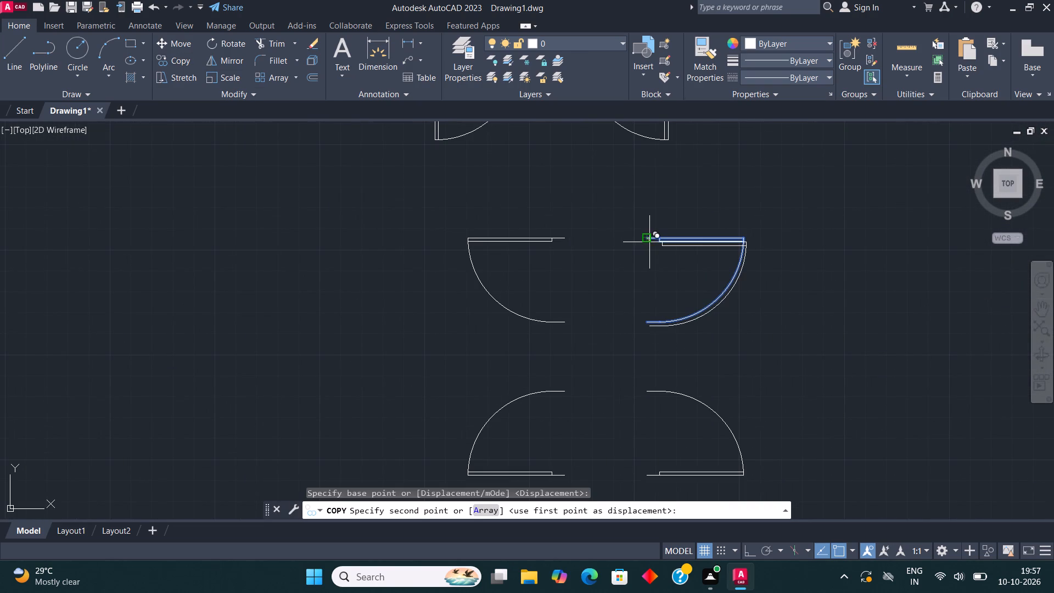
scroll(682, 216, down, 5)
scroll(554, 285, up, 2)
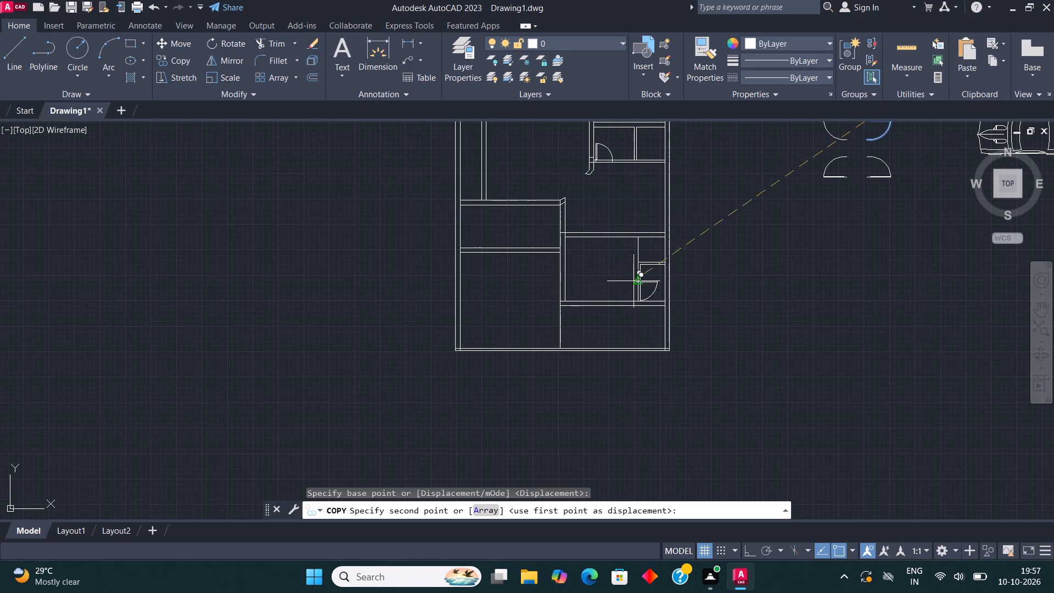
middle_drag(625, 311, 642, 346)
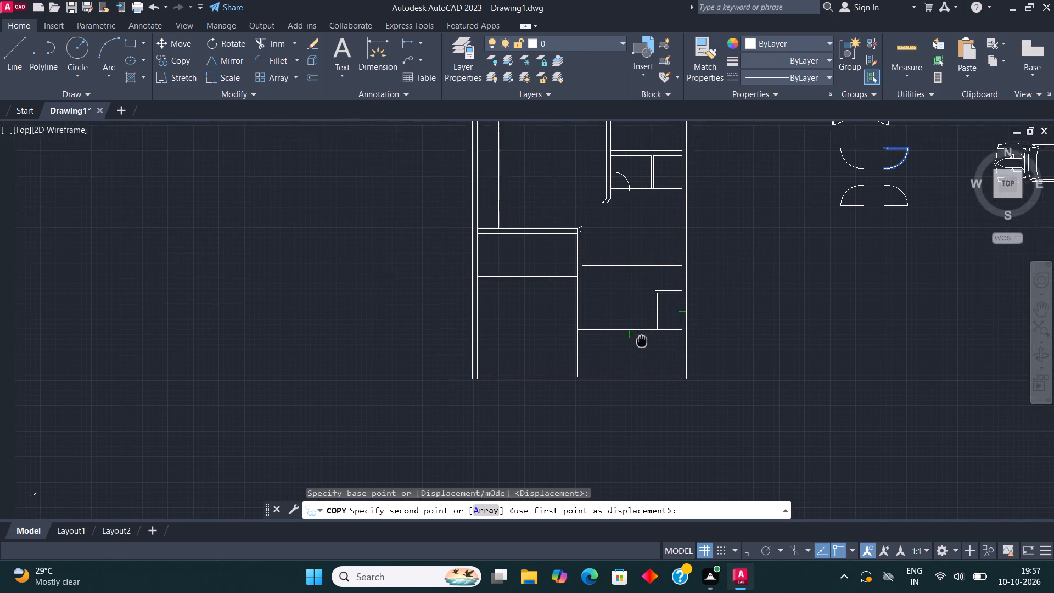
middle_drag(642, 346, 642, 362)
scroll(584, 327, up, 3)
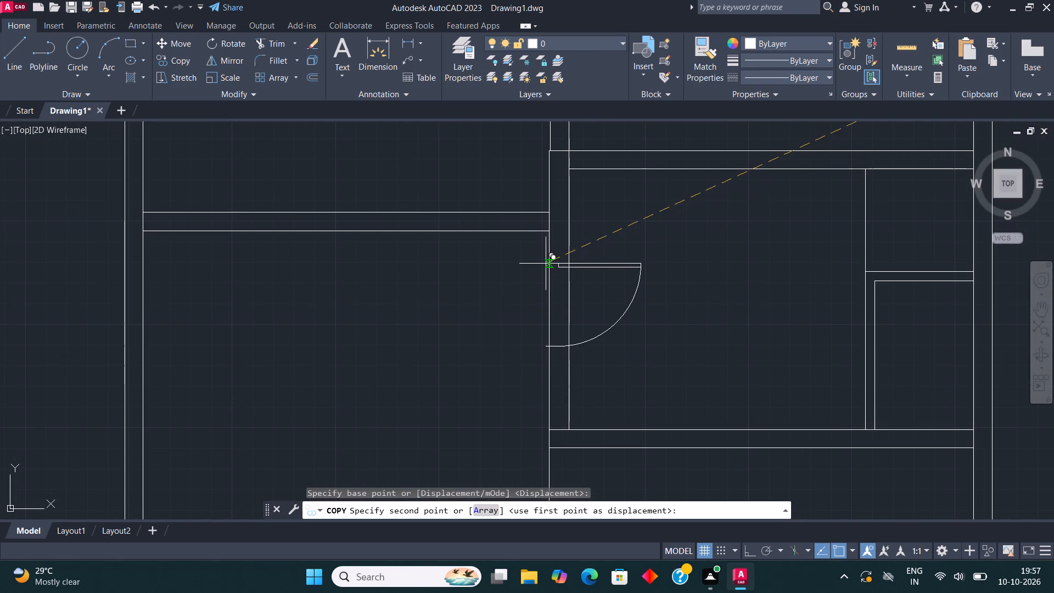
click(551, 255)
scroll(381, 317, down, 4)
key(Escape)
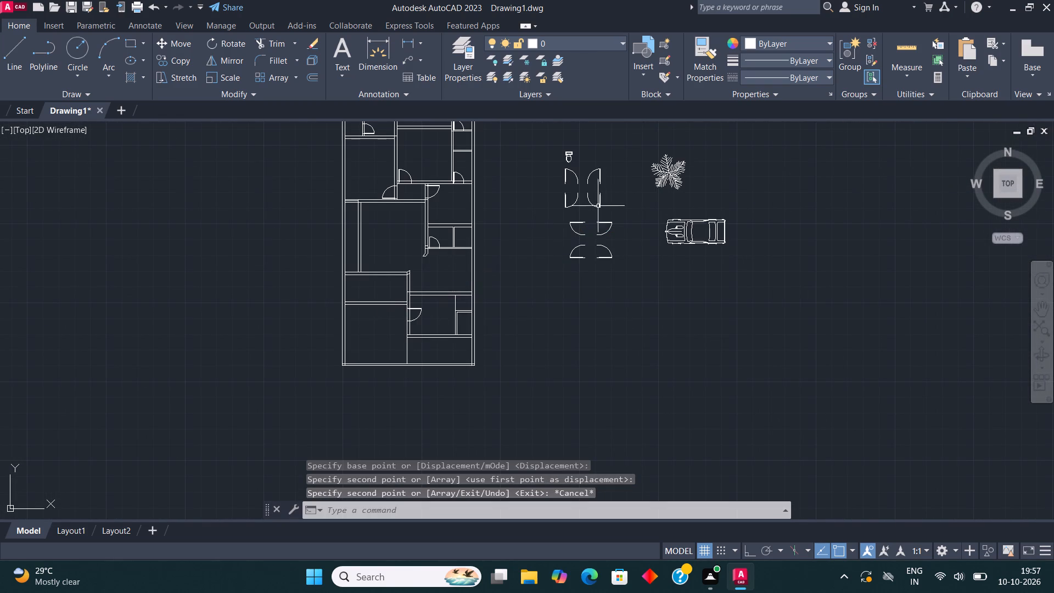
Move the upper-right vertical-leaf door in the block set against the upper-left one so their arcs meet as a double door.
middle_drag(588, 189, 596, 255)
scroll(588, 239, up, 3)
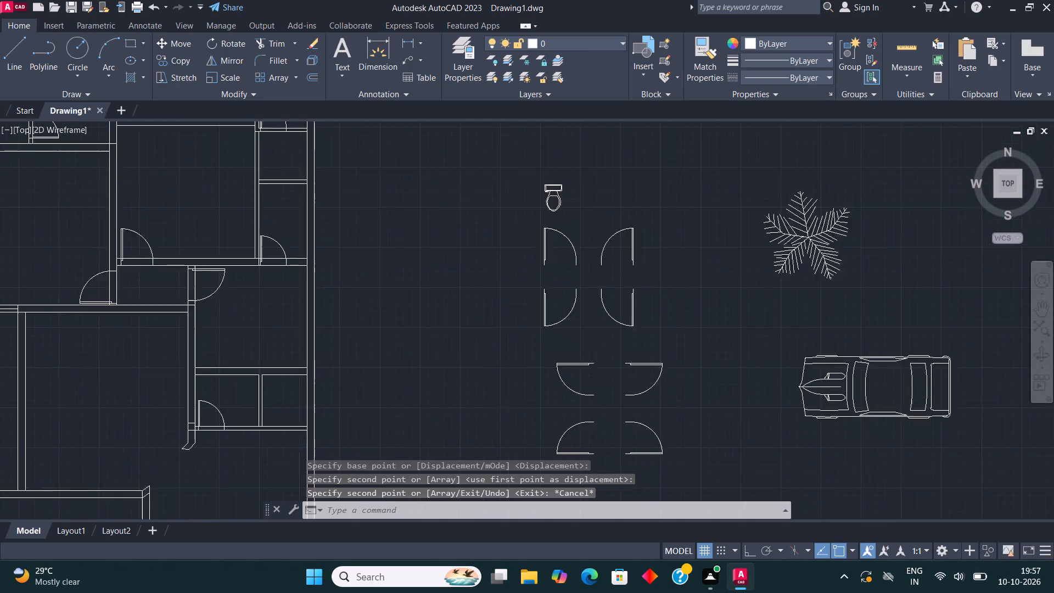
click(625, 267)
click(586, 227)
click(169, 38)
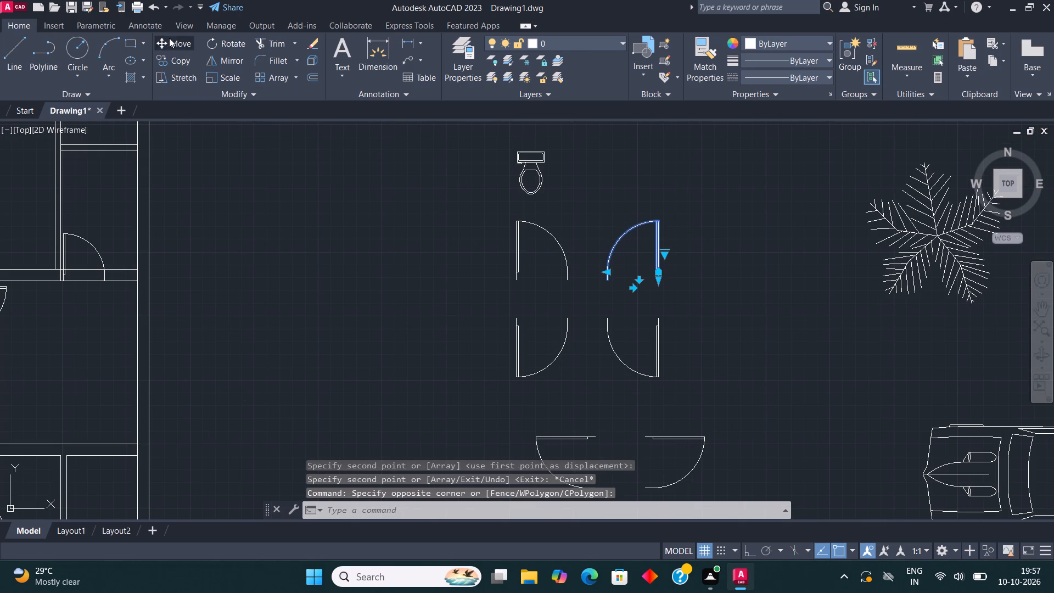
scroll(612, 279, up, 2)
click(597, 282)
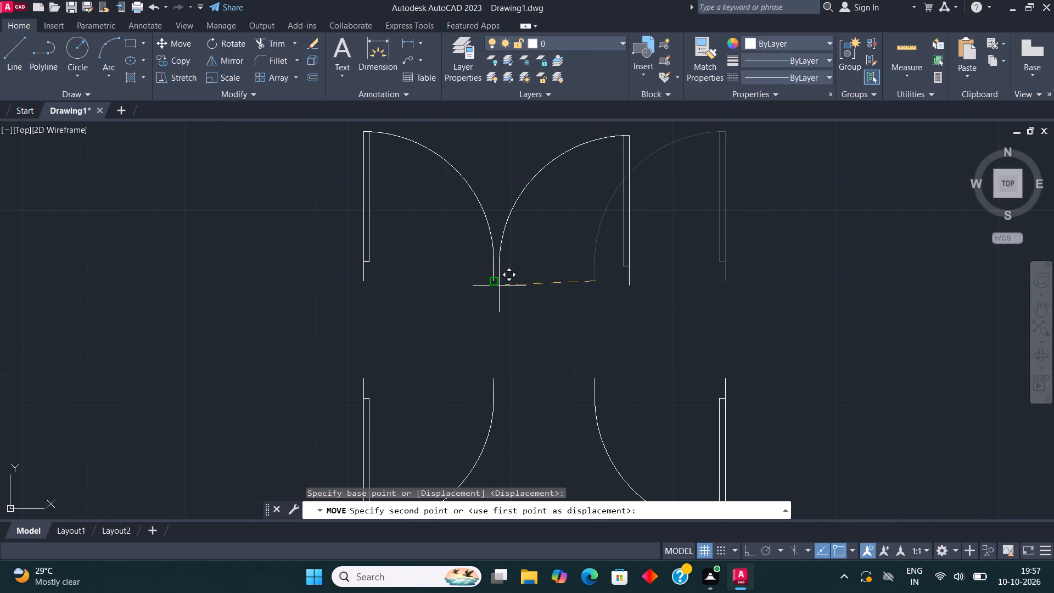
click(495, 278)
Copy the double door onto the wall above the bottom-left room, toward its right end, opening upward.
drag(528, 271, 522, 267)
click(435, 248)
click(177, 57)
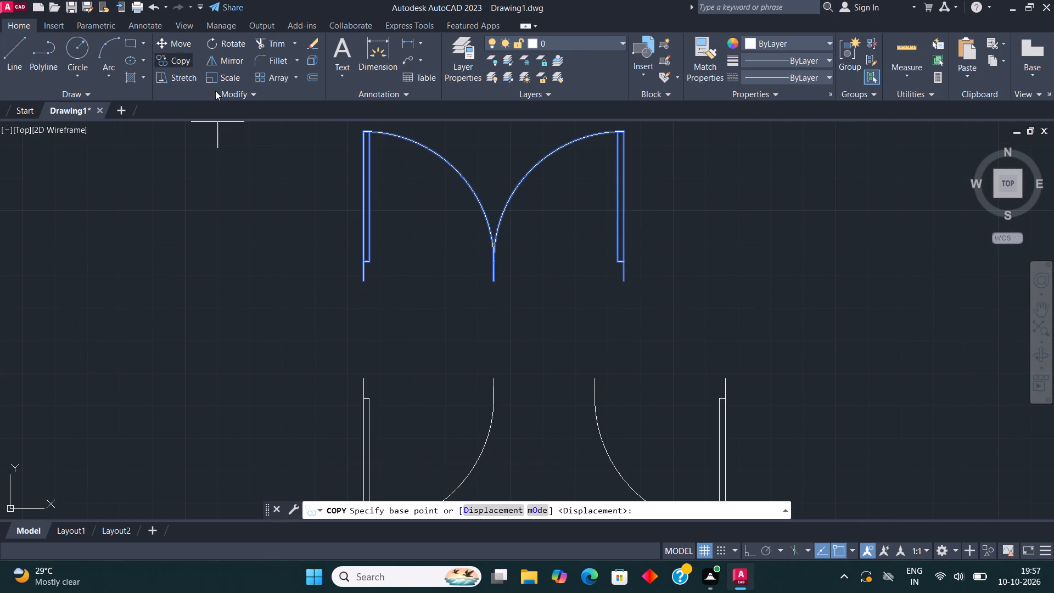
click(359, 283)
scroll(583, 243, down, 4)
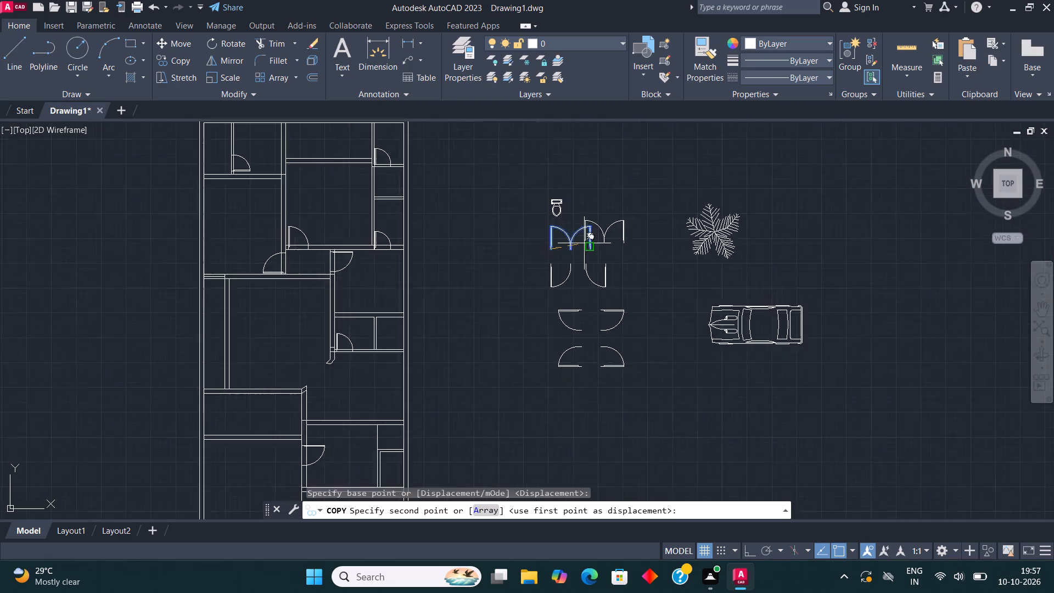
scroll(584, 245, down, 2)
scroll(479, 295, up, 1)
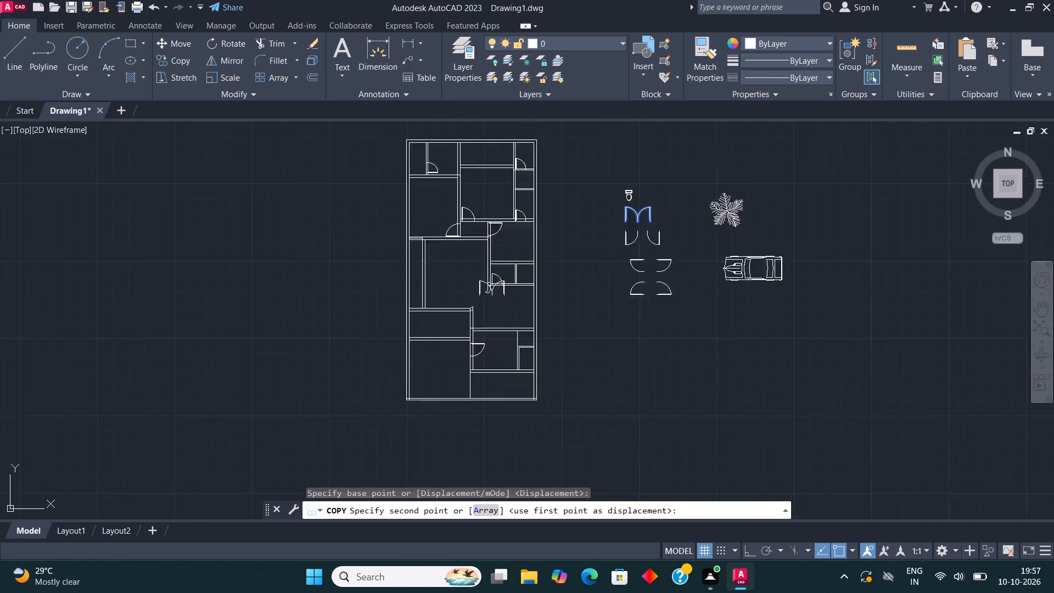
scroll(479, 295, up, 1)
scroll(397, 381, up, 4)
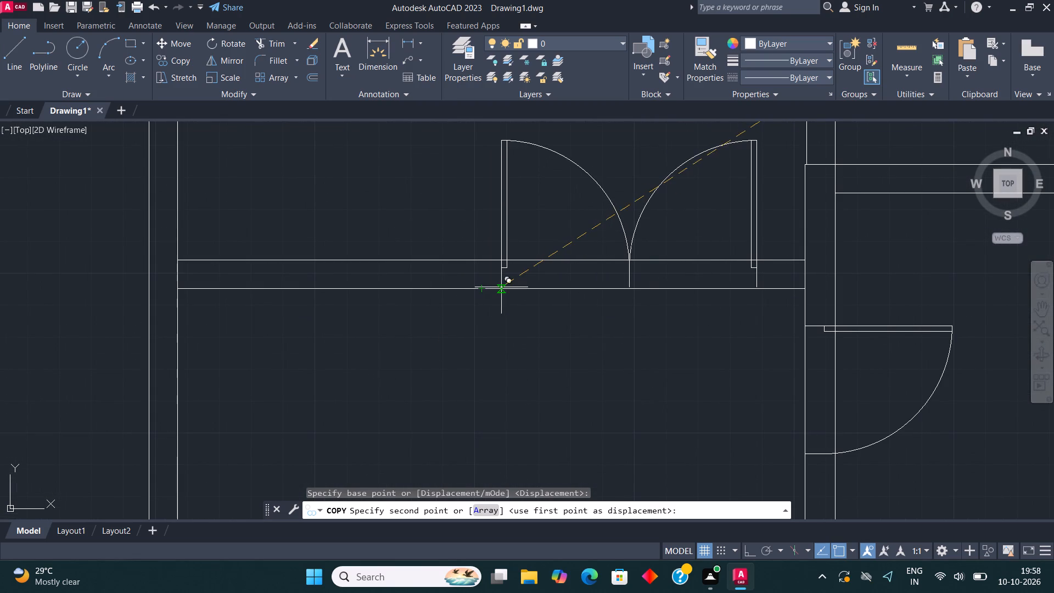
click(500, 287)
scroll(442, 315, down, 3)
key(Escape)
Scale the copied double door down to roughly three-fifths of its size about its lower-left endpoint.
middle_drag(501, 337, 534, 359)
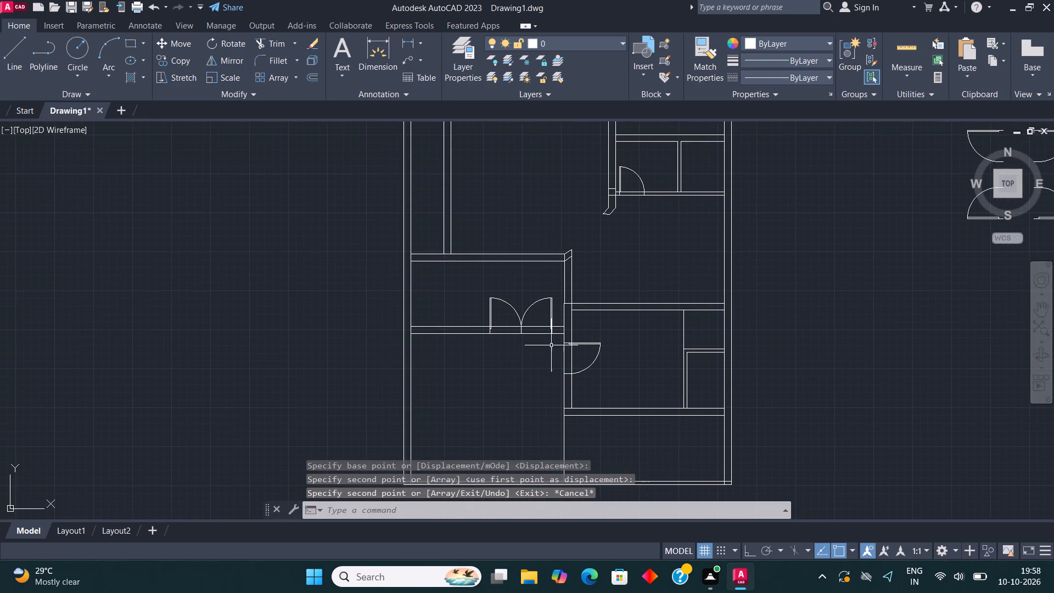
scroll(534, 318, up, 3)
drag(534, 318, 503, 292)
click(391, 262)
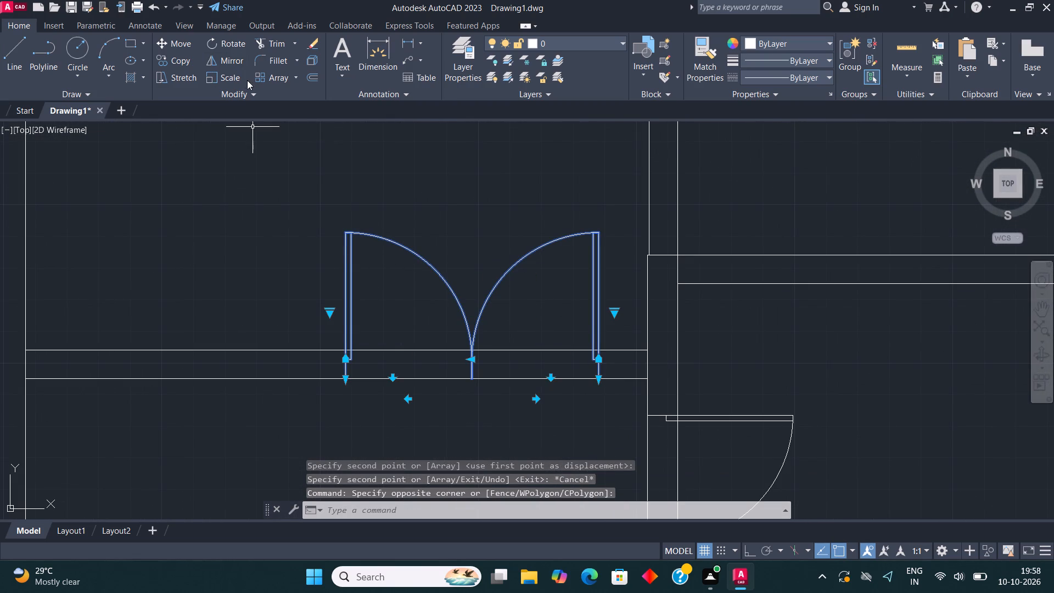
click(239, 76)
click(345, 379)
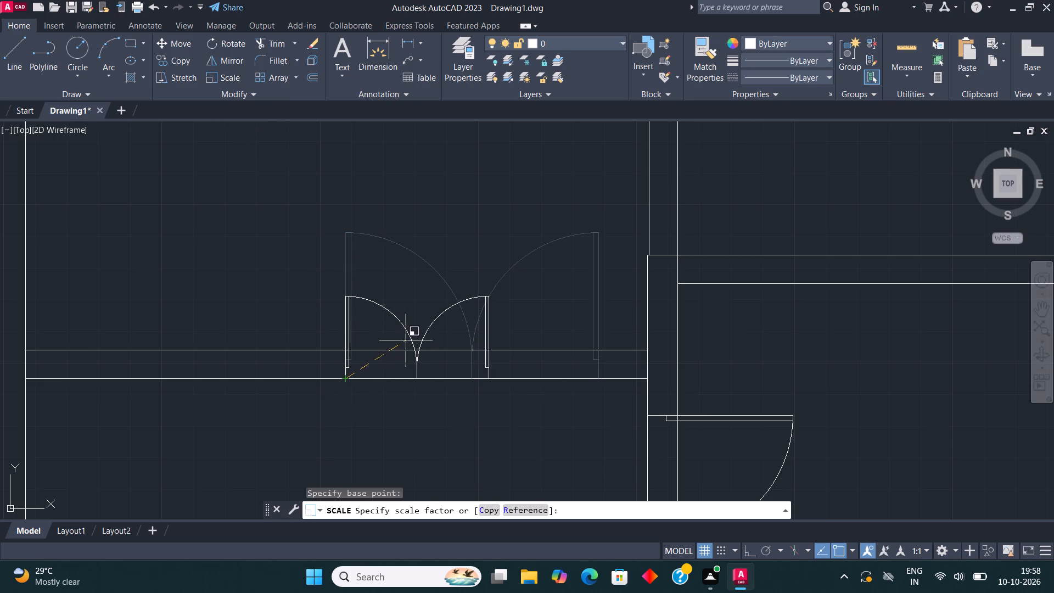
click(412, 338)
Move the reduced double door right along the same wall, close to the lower-right room's left wall.
click(437, 338)
click(391, 316)
click(175, 50)
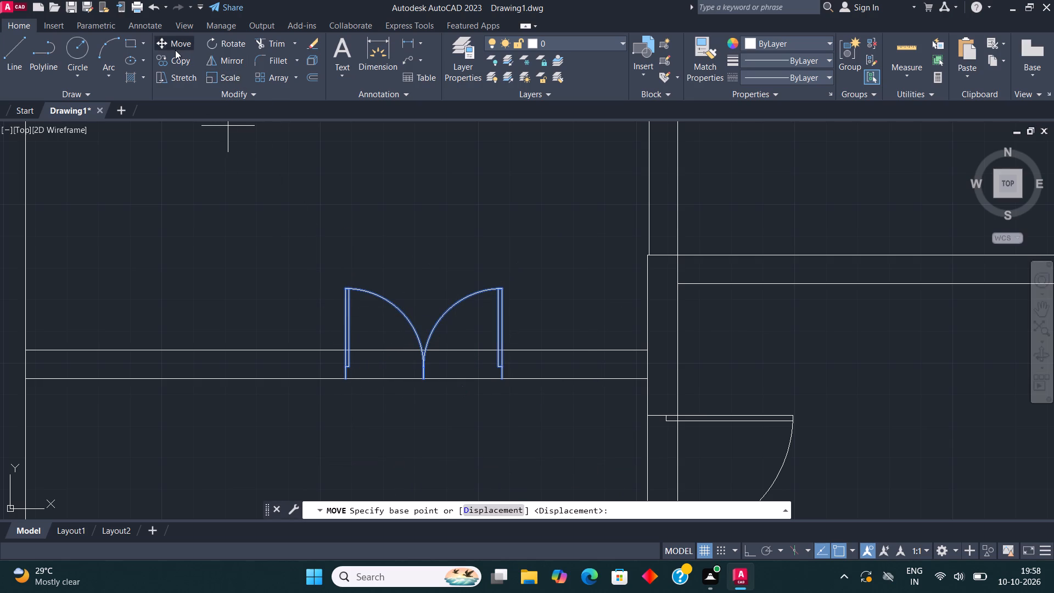
click(500, 382)
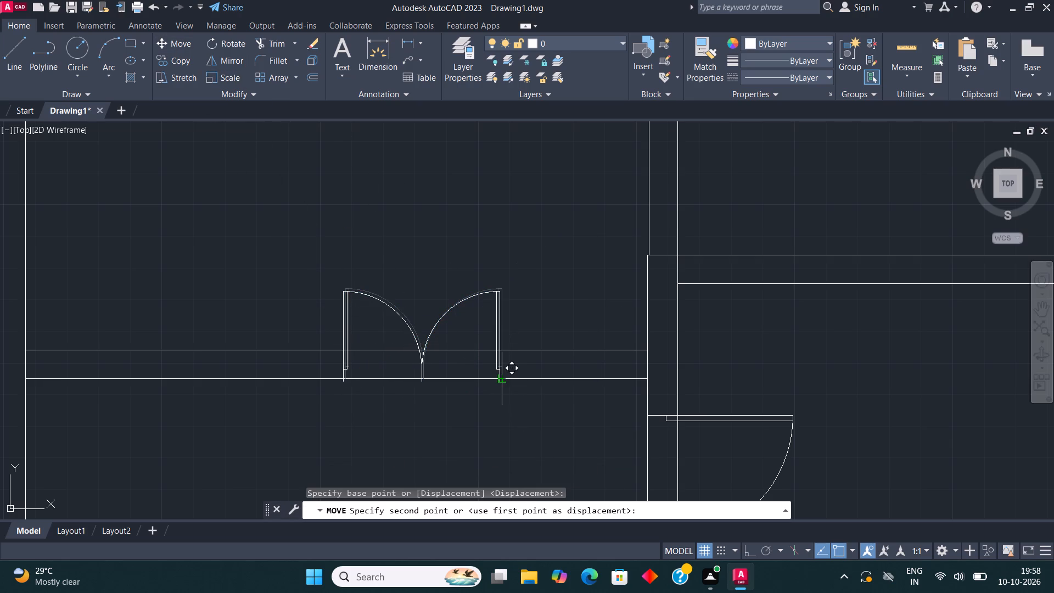
click(601, 379)
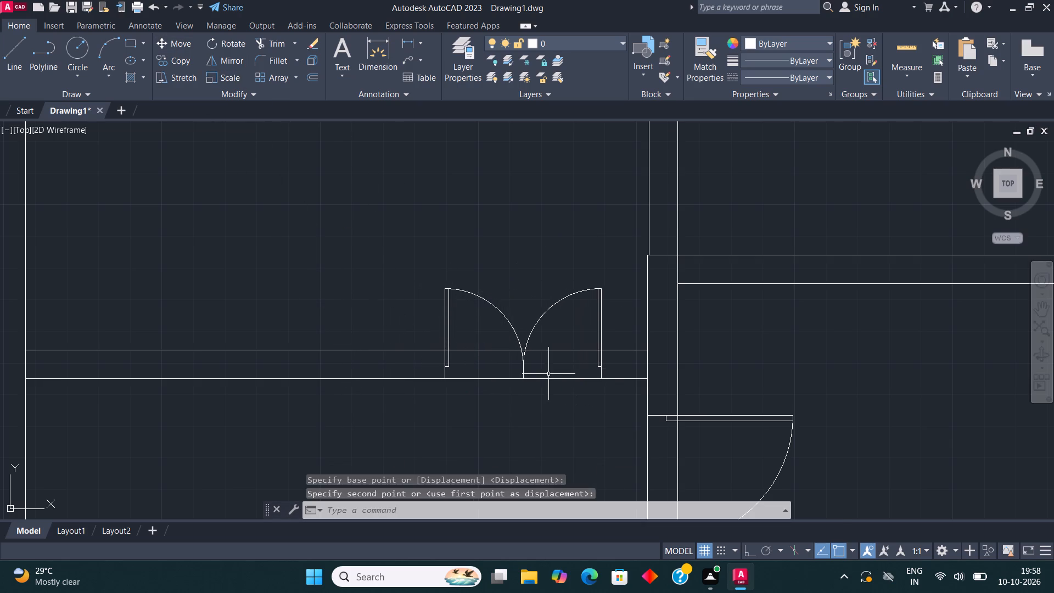
Copy the reduced double door straight up onto the bottom wall of the large central room, opening upward.
scroll(532, 371, down, 2)
middle_drag(534, 372, 536, 402)
scroll(545, 383, up, 1)
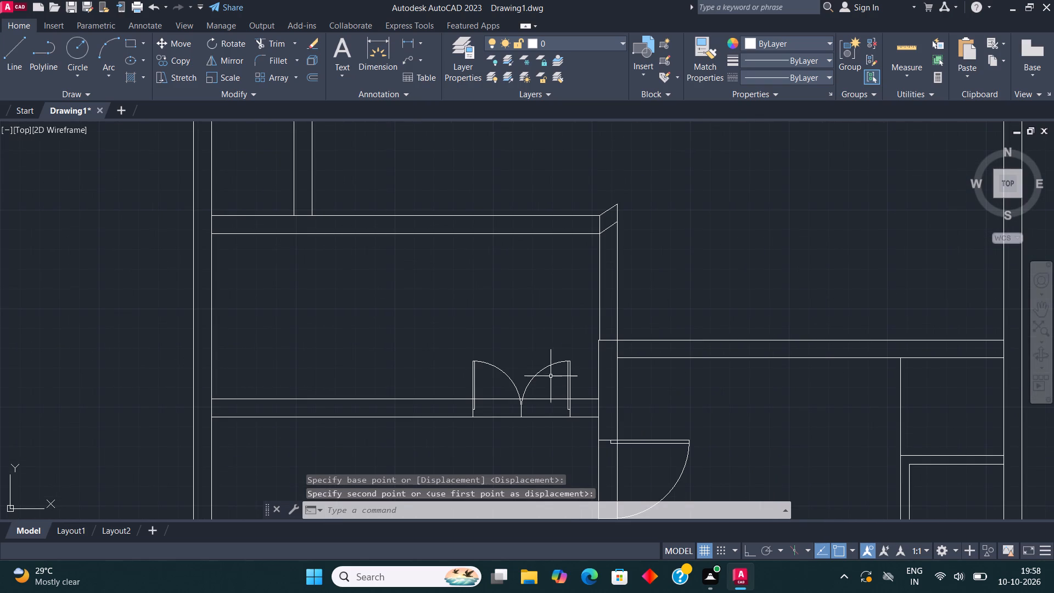
click(551, 376)
click(455, 350)
click(188, 58)
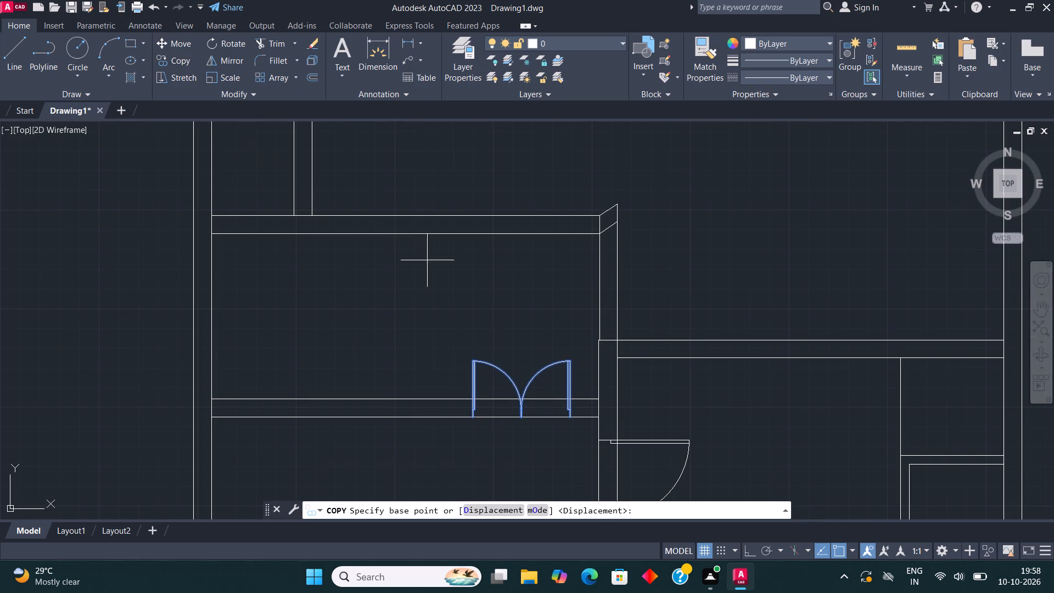
click(571, 419)
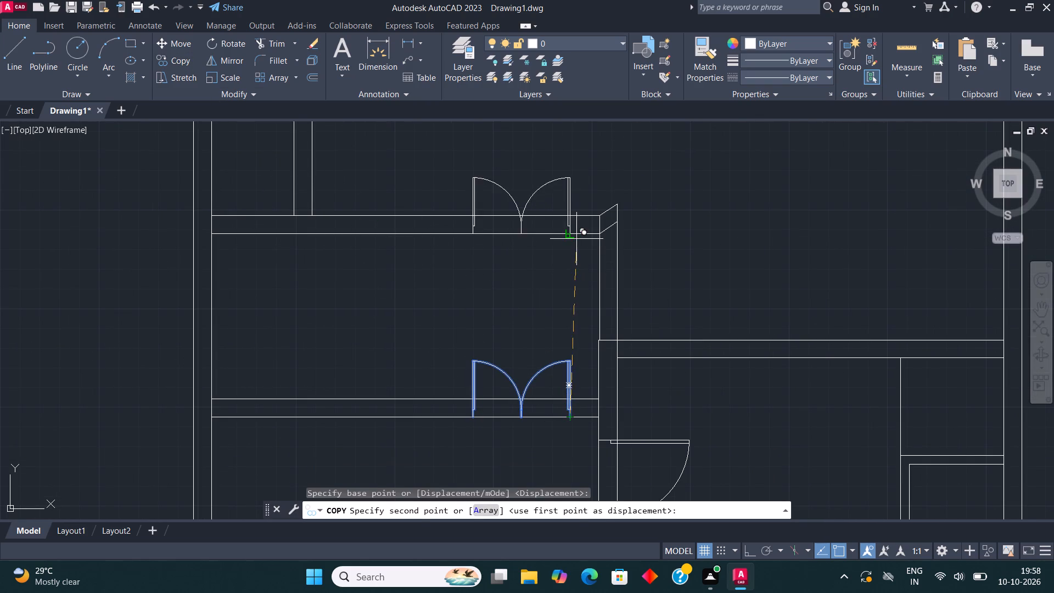
click(568, 232)
key(Escape)
Copy the lower-left vertical-leaf door onto the partition between the two small rooms at the lower right, swinging downward.
scroll(442, 278, down, 1)
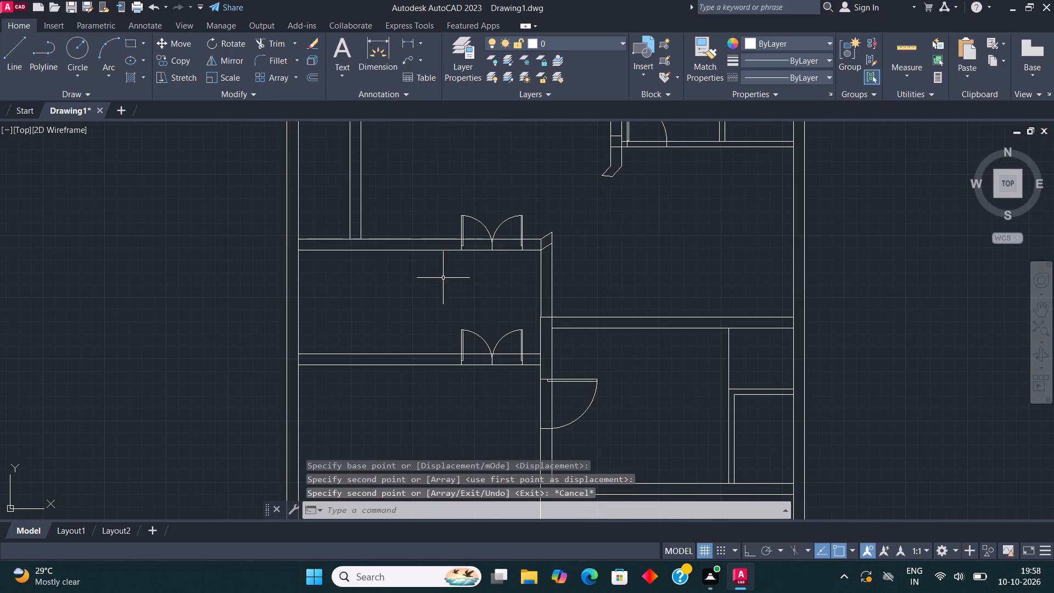
scroll(509, 282, down, 1)
middle_drag(542, 260, 528, 404)
middle_drag(551, 344, 559, 232)
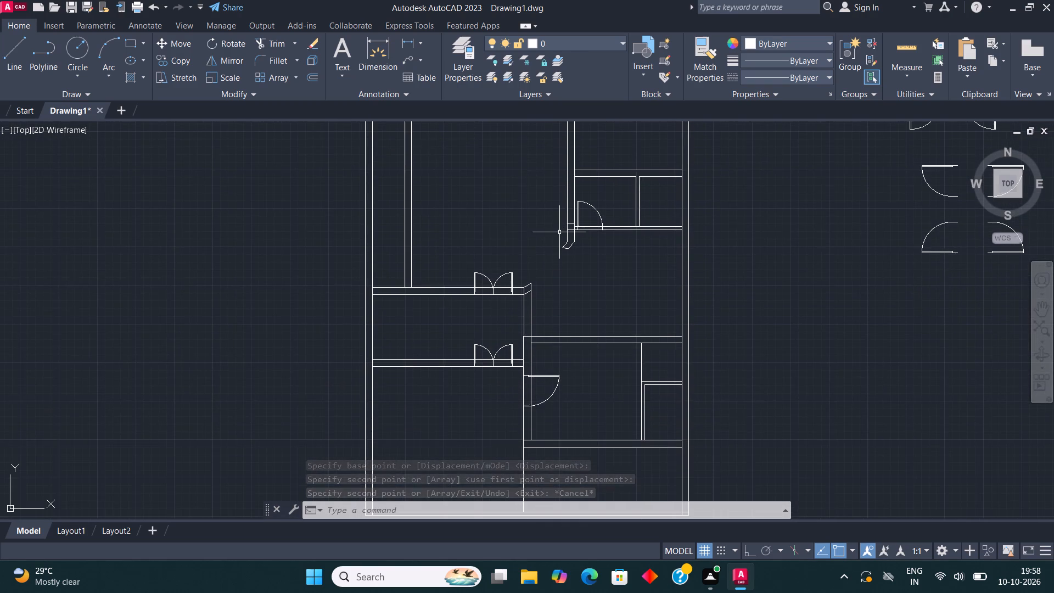
scroll(559, 232, down, 2)
middle_drag(568, 253, 564, 309)
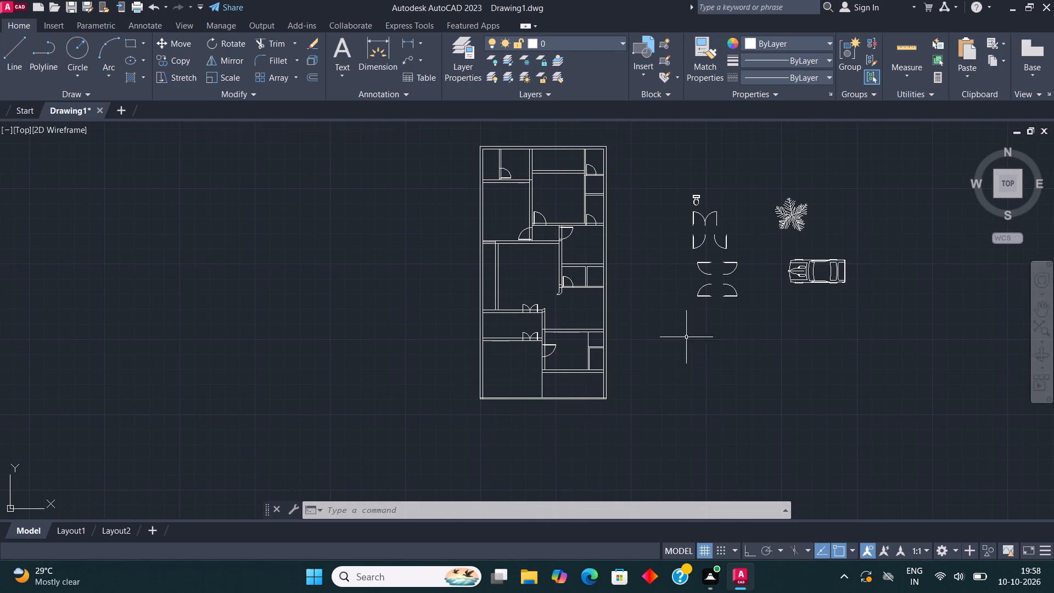
scroll(699, 245, up, 2)
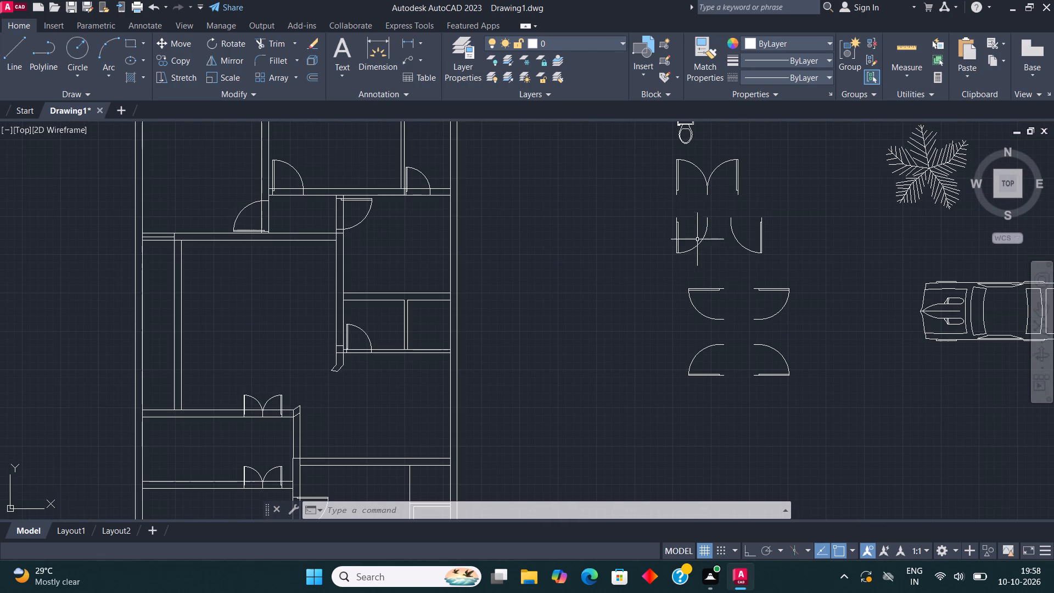
click(676, 229)
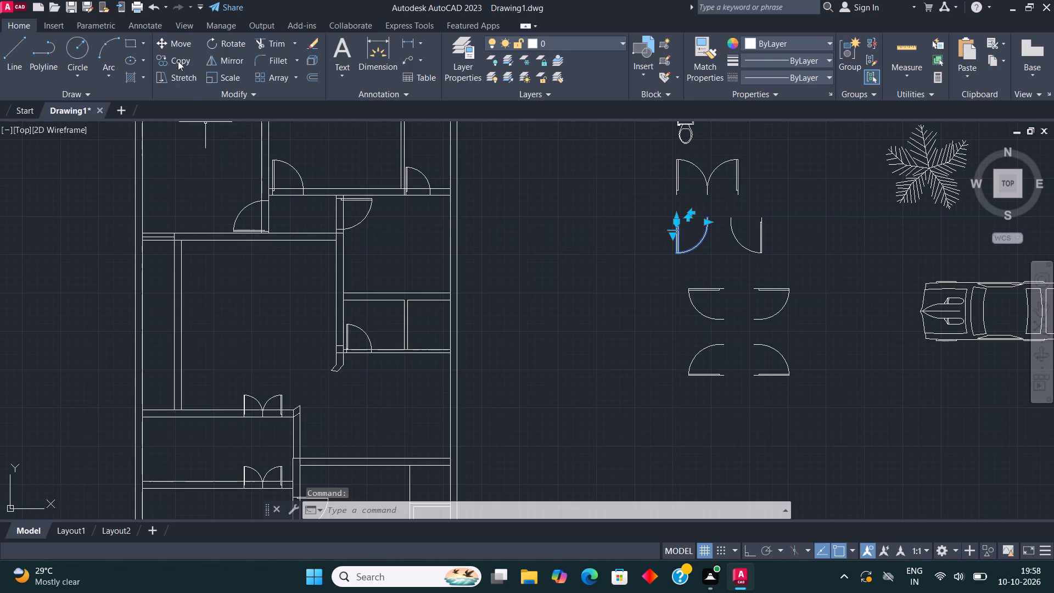
click(178, 61)
click(677, 216)
scroll(684, 205, down, 2)
scroll(570, 323, up, 2)
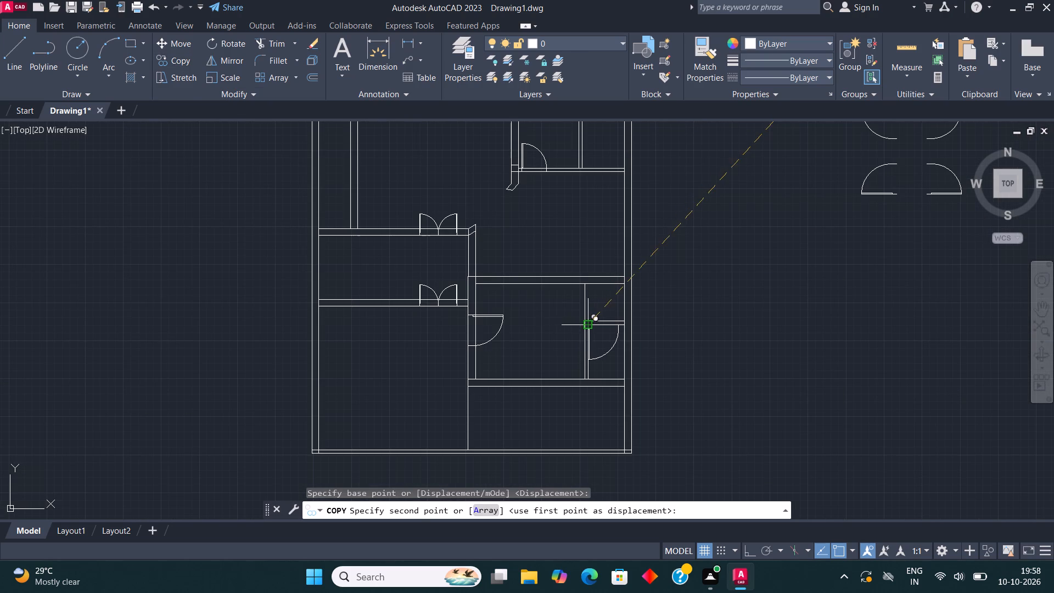
scroll(598, 325, up, 4)
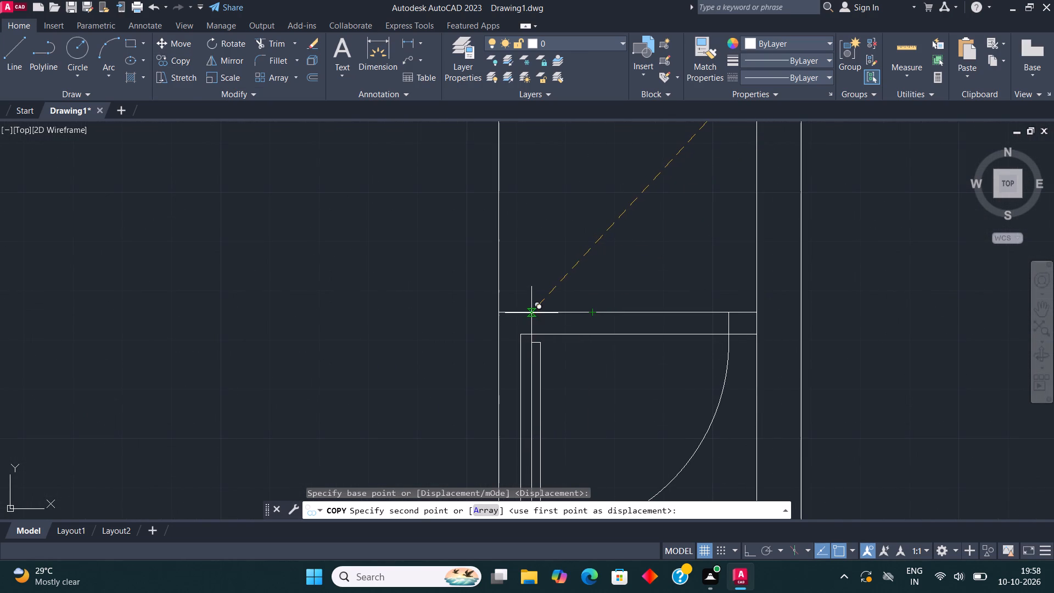
click(531, 313)
key(Escape)
Scale the newly copied door down to roughly two-thirds of its size about its upper-left endpoint on the partition.
click(532, 346)
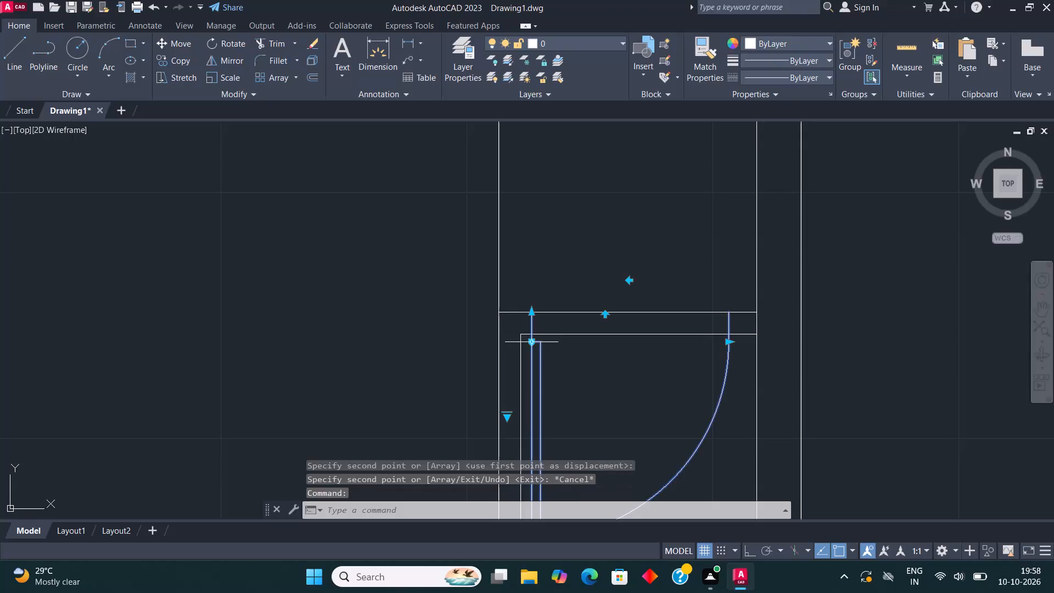
click(236, 76)
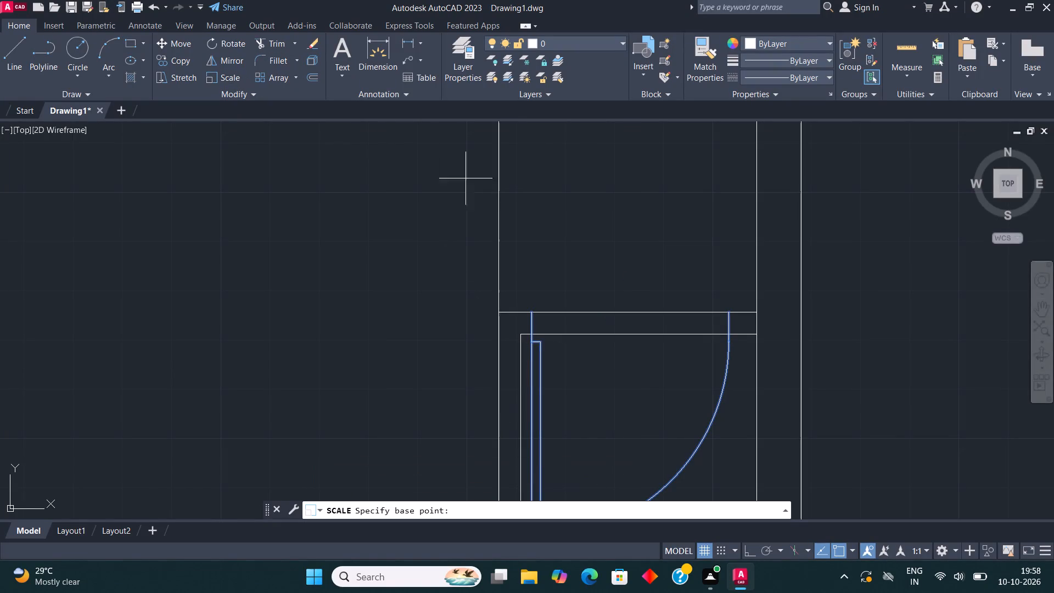
click(536, 309)
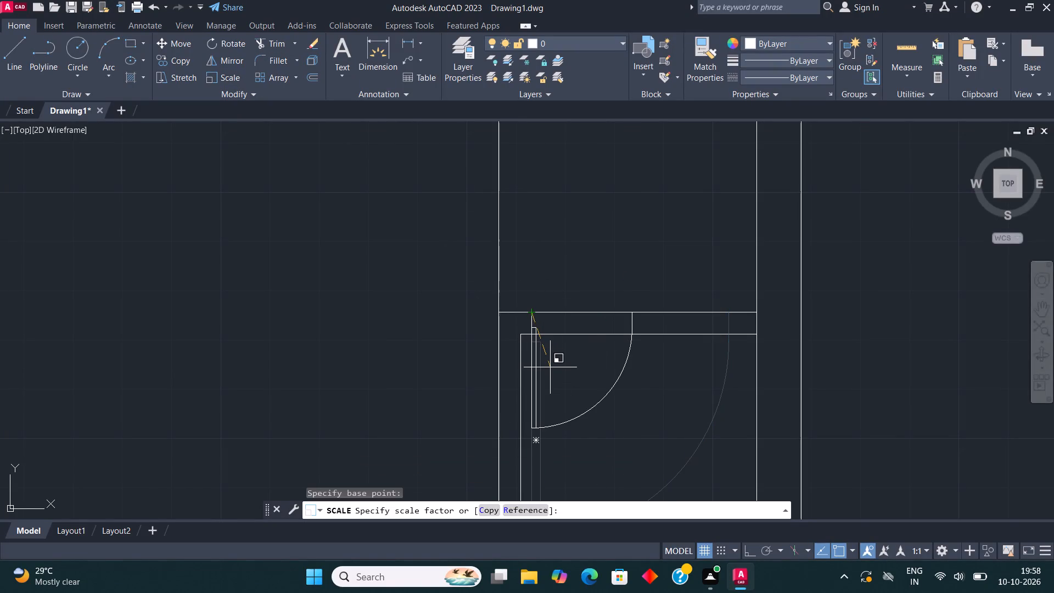
click(554, 384)
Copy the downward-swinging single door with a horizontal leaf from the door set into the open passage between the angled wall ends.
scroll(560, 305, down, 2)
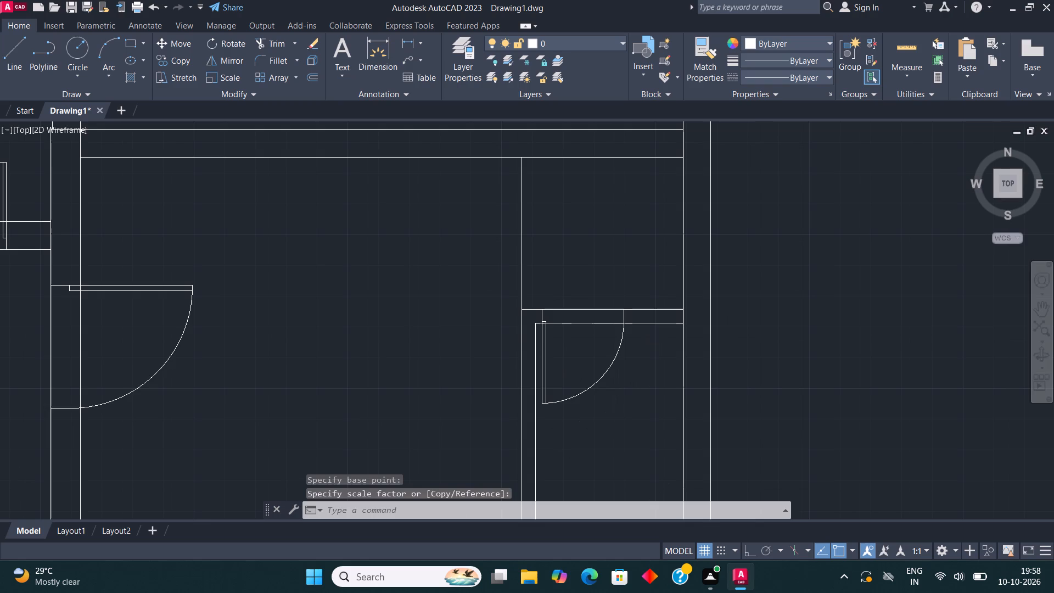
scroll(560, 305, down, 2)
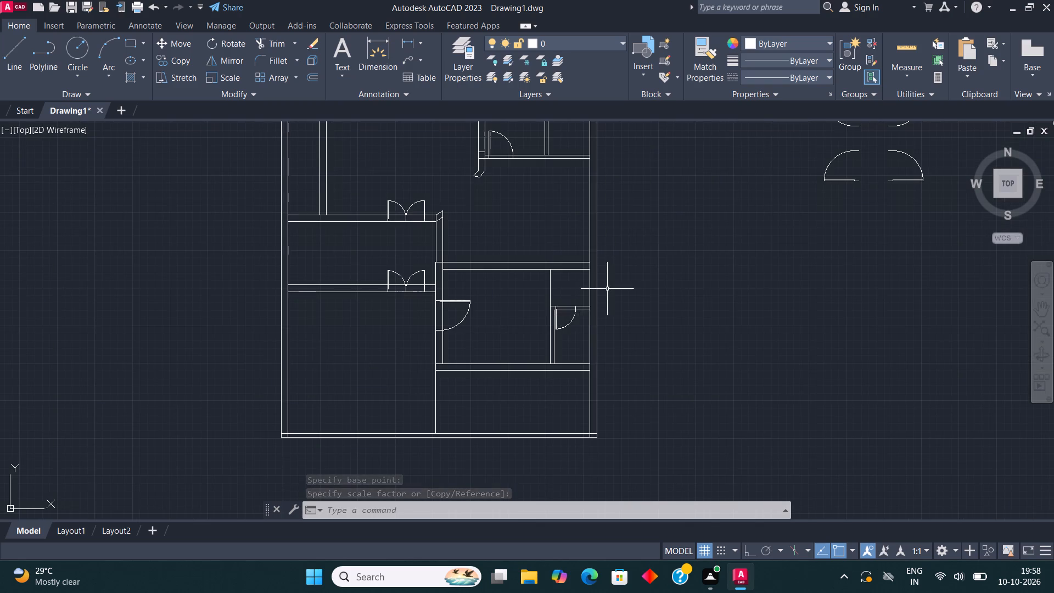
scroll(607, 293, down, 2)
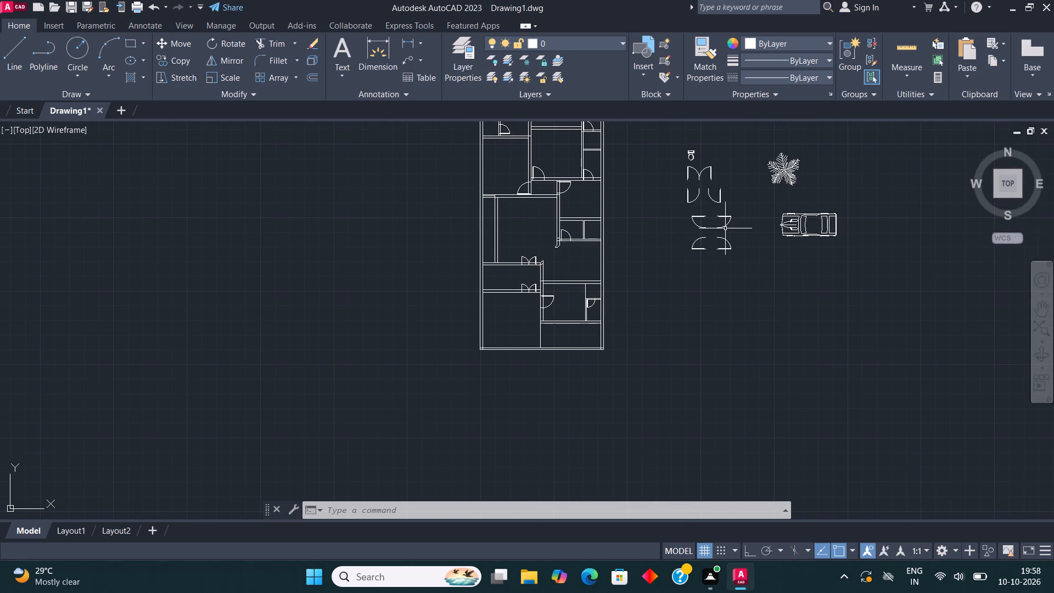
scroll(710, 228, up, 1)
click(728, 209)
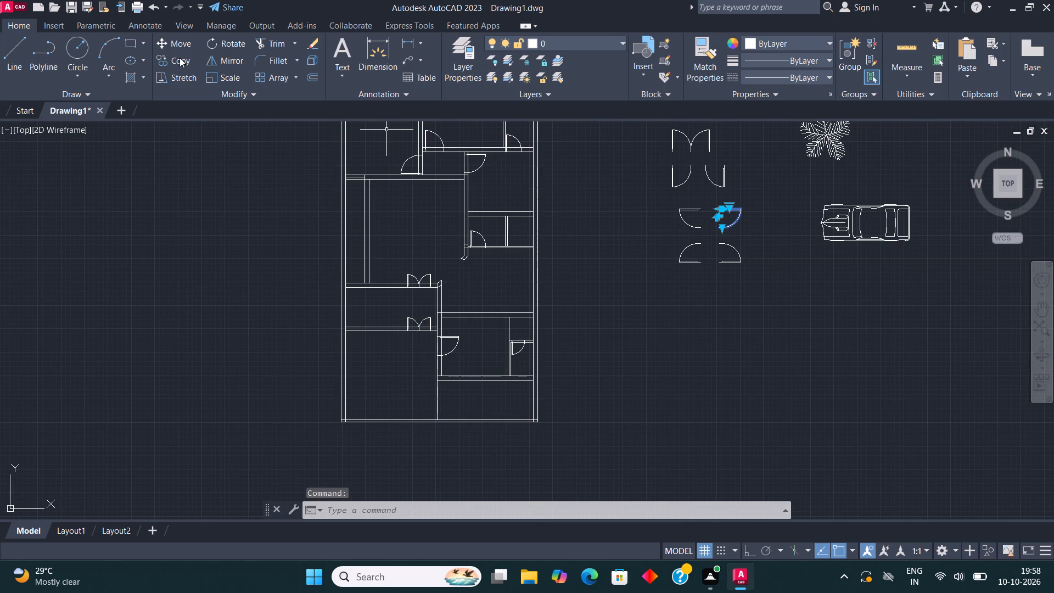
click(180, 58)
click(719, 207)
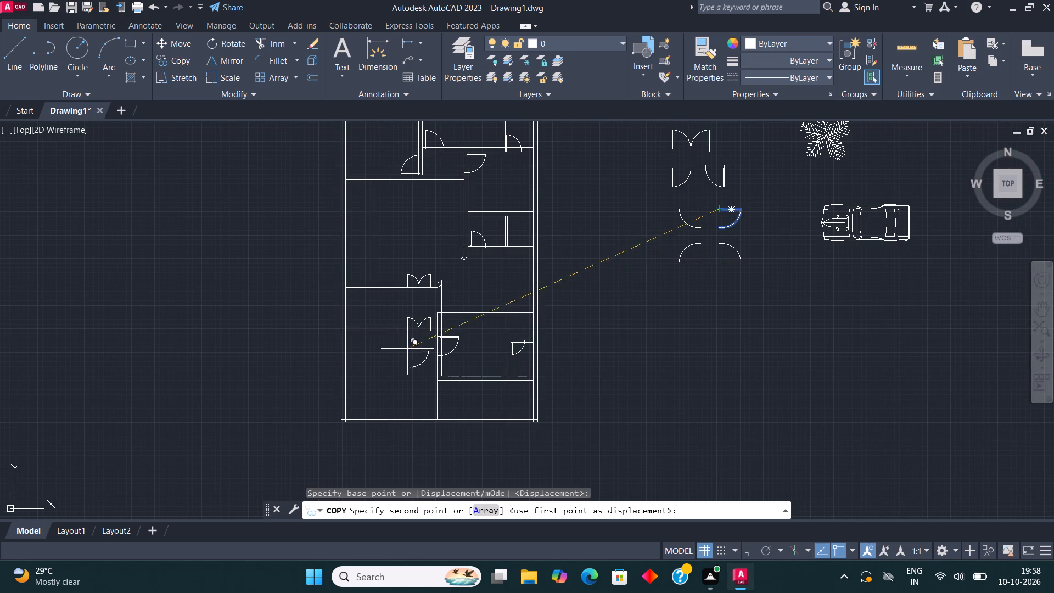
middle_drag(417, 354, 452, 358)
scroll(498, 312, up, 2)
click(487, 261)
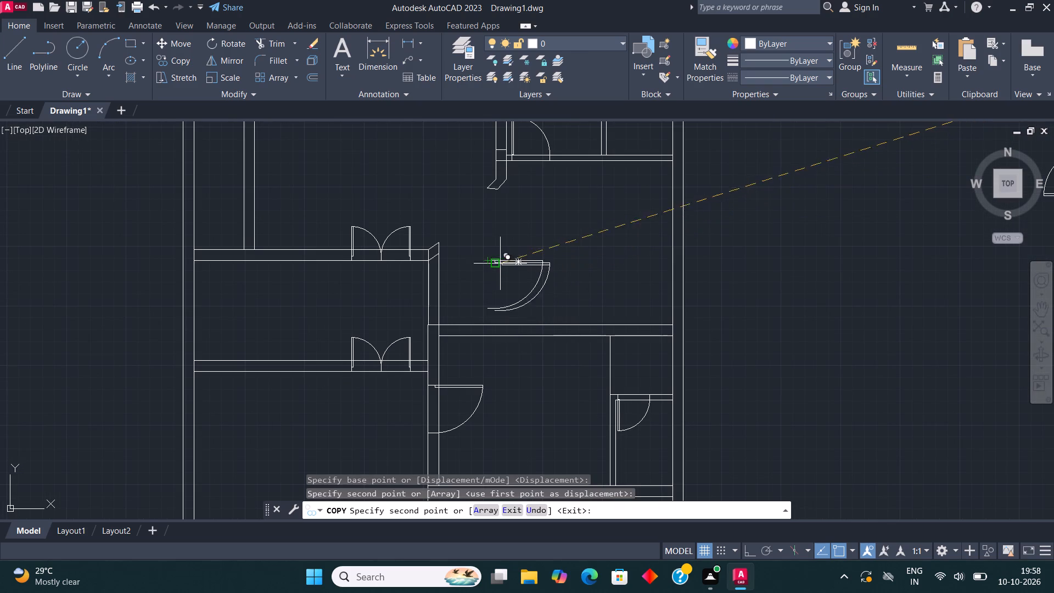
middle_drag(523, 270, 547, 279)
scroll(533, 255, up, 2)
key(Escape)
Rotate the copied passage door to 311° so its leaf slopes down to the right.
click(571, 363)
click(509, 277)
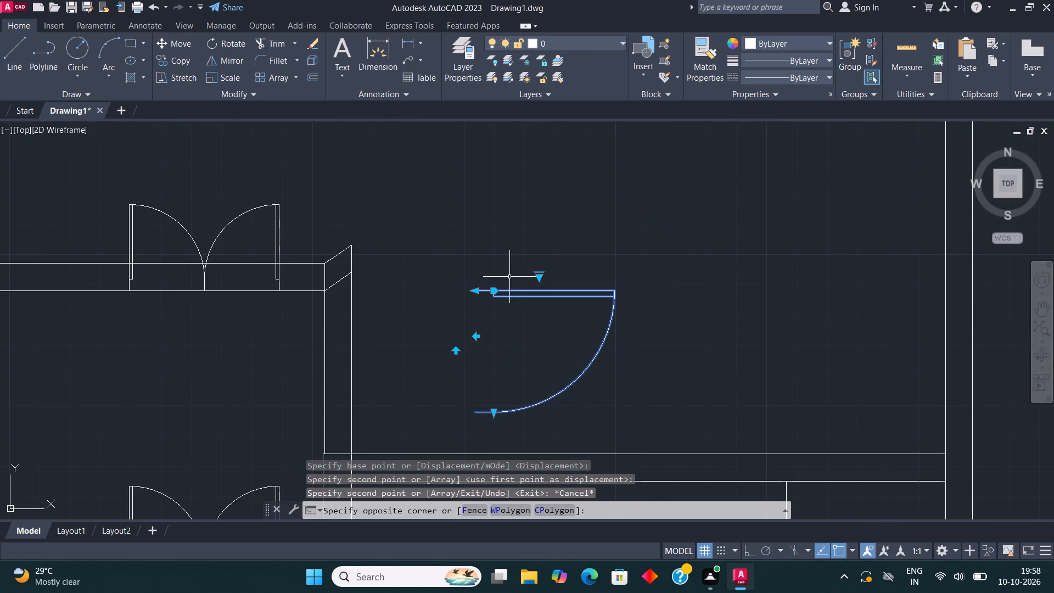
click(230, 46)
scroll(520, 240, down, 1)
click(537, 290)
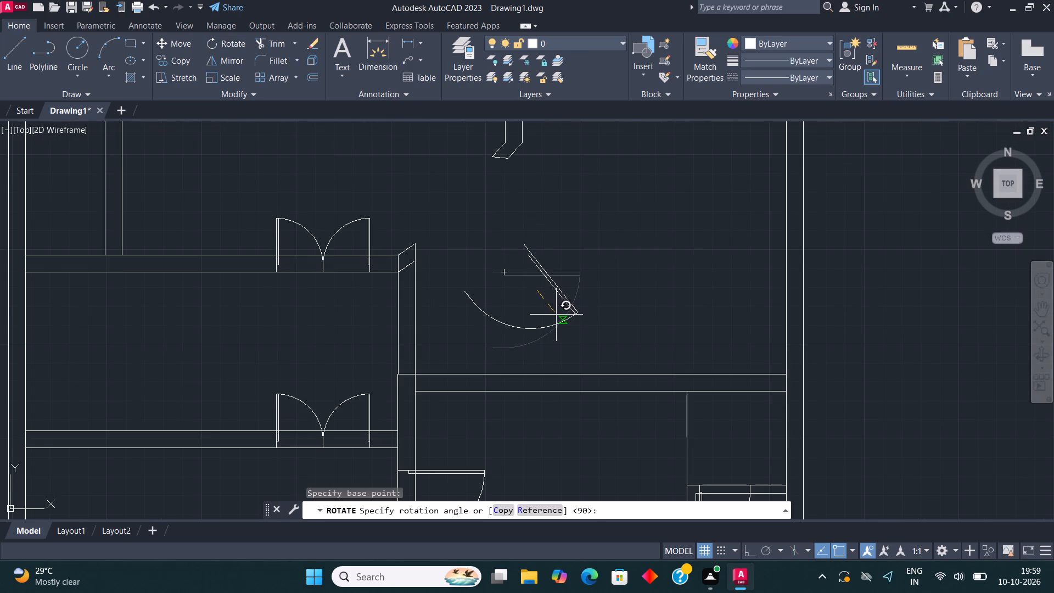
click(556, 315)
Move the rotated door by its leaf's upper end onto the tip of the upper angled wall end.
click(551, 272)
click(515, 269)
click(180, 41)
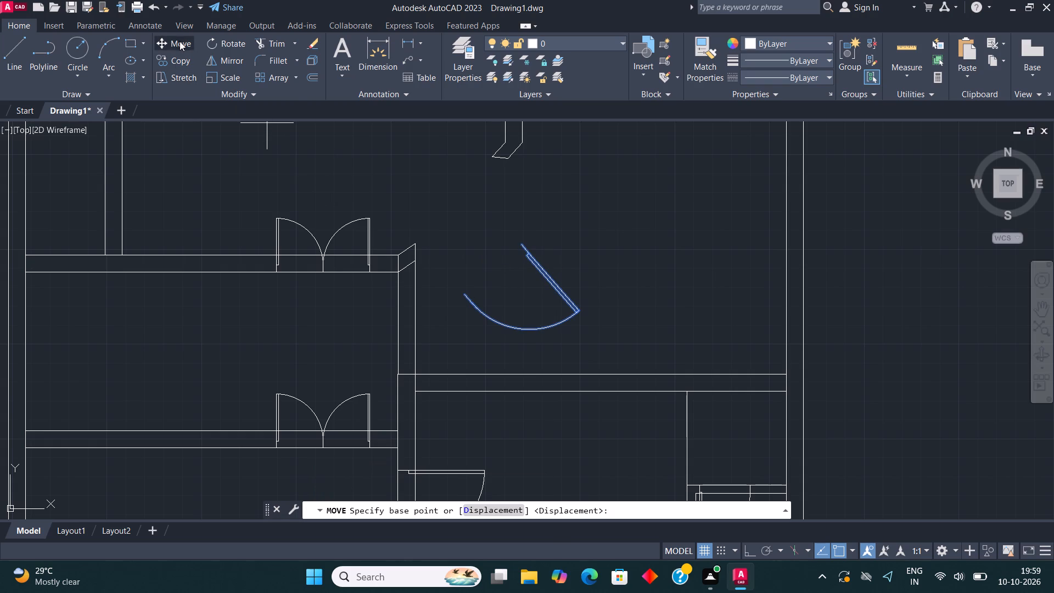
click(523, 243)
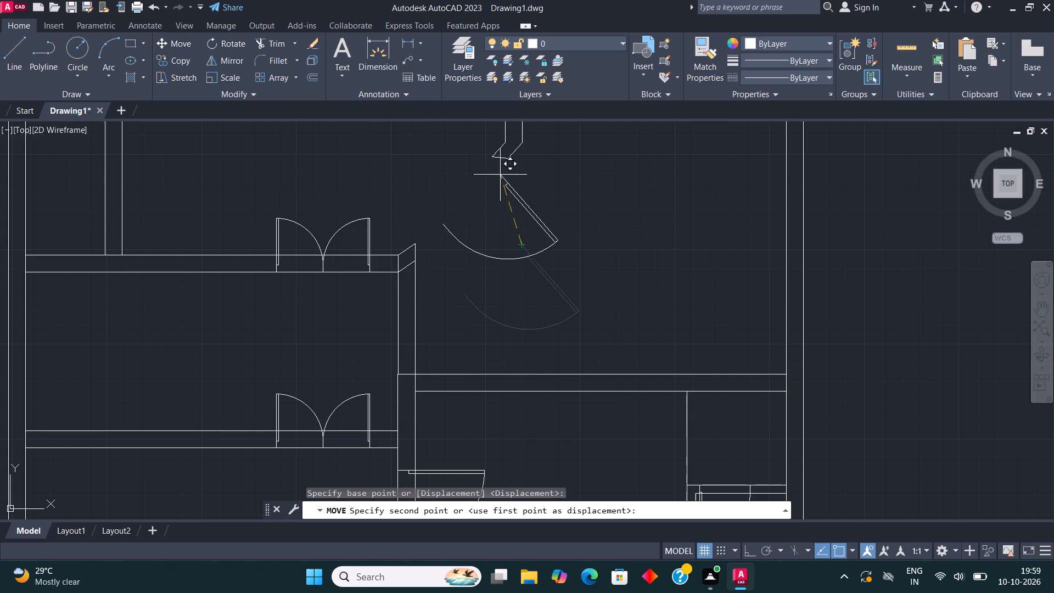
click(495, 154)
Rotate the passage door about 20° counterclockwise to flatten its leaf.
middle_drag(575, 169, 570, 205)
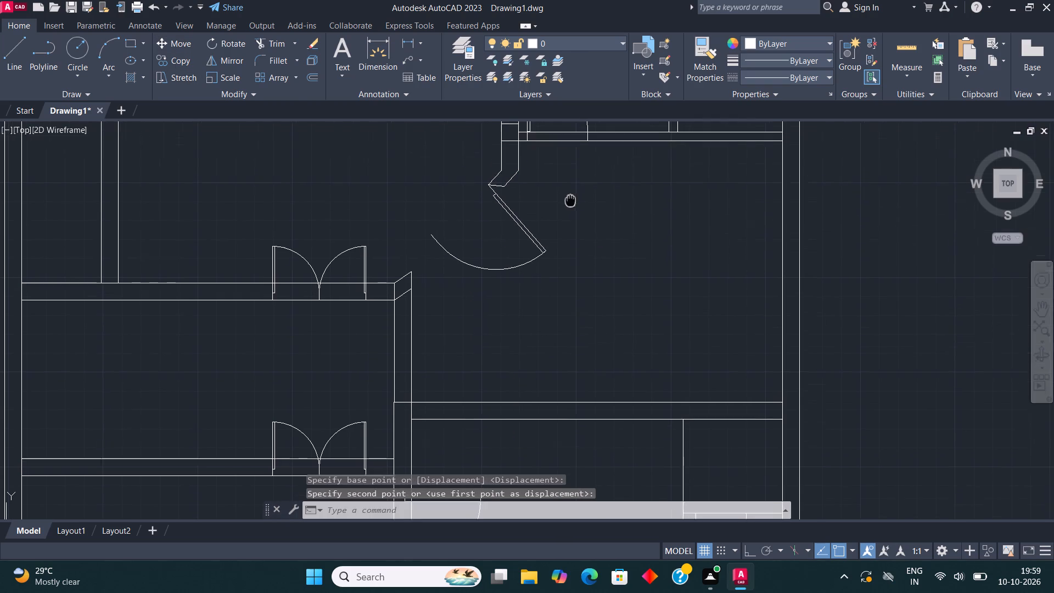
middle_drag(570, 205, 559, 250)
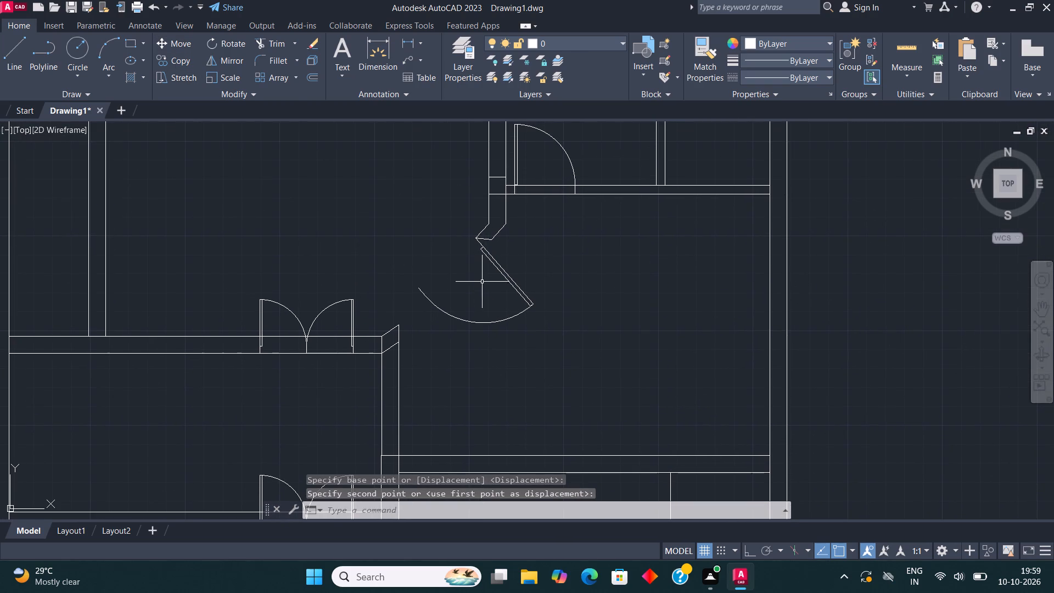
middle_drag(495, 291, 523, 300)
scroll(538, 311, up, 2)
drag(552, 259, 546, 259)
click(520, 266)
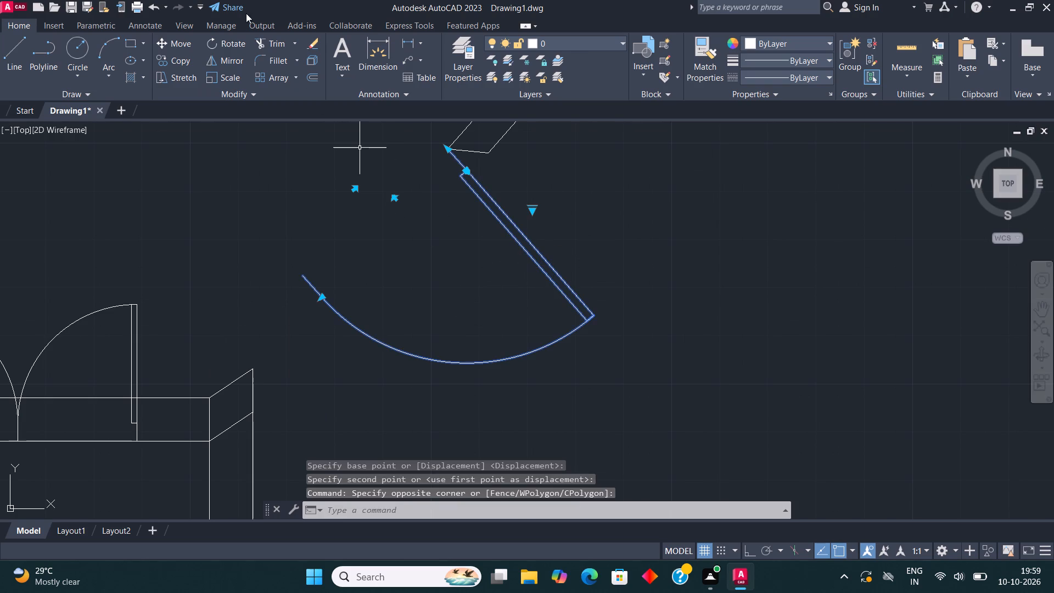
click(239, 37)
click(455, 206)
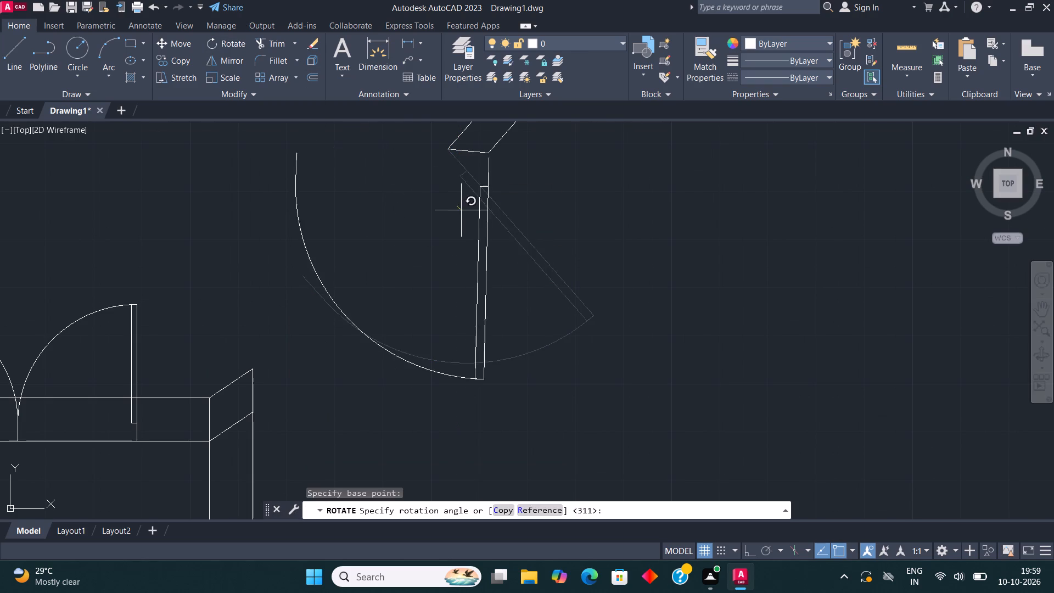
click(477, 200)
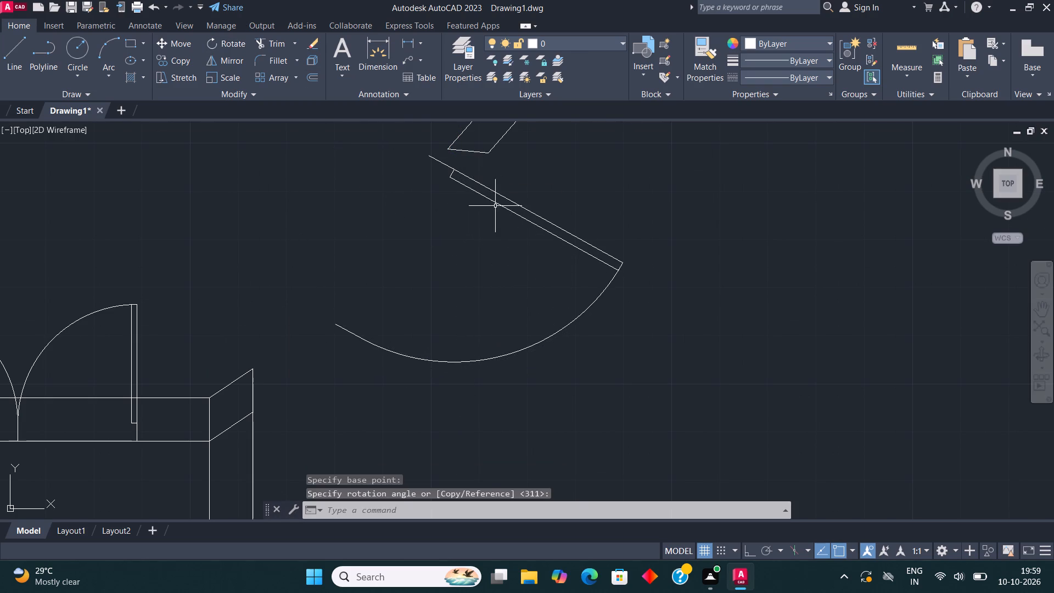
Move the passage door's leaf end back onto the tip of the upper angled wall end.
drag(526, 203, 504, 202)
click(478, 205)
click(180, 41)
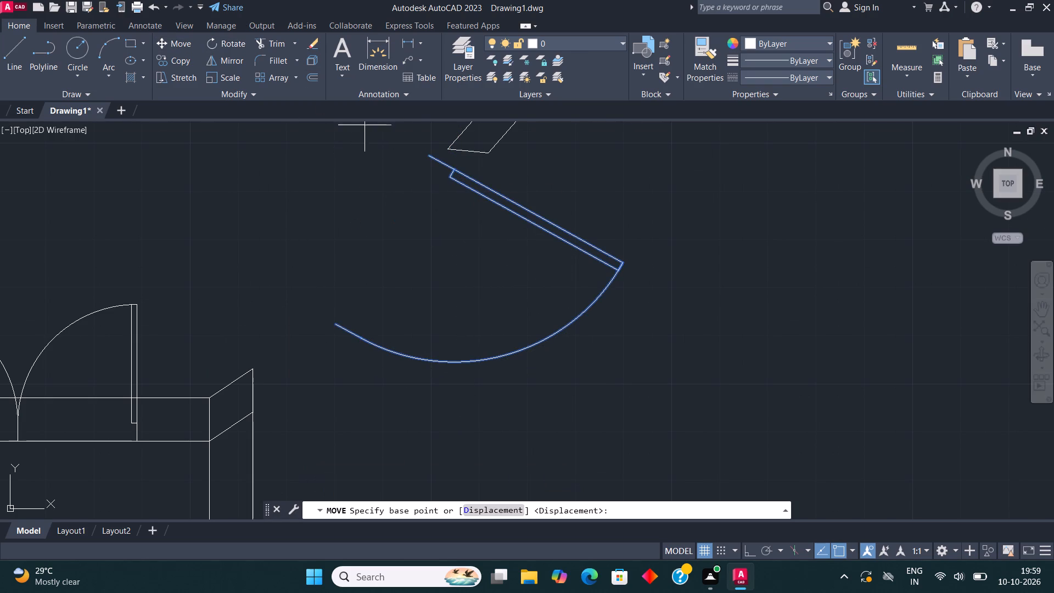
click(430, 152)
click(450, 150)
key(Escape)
Erase the passage door together with the upper angled wall end it hangs from.
scroll(523, 196, down, 2)
middle_drag(491, 202, 447, 216)
middle_drag(483, 267, 523, 331)
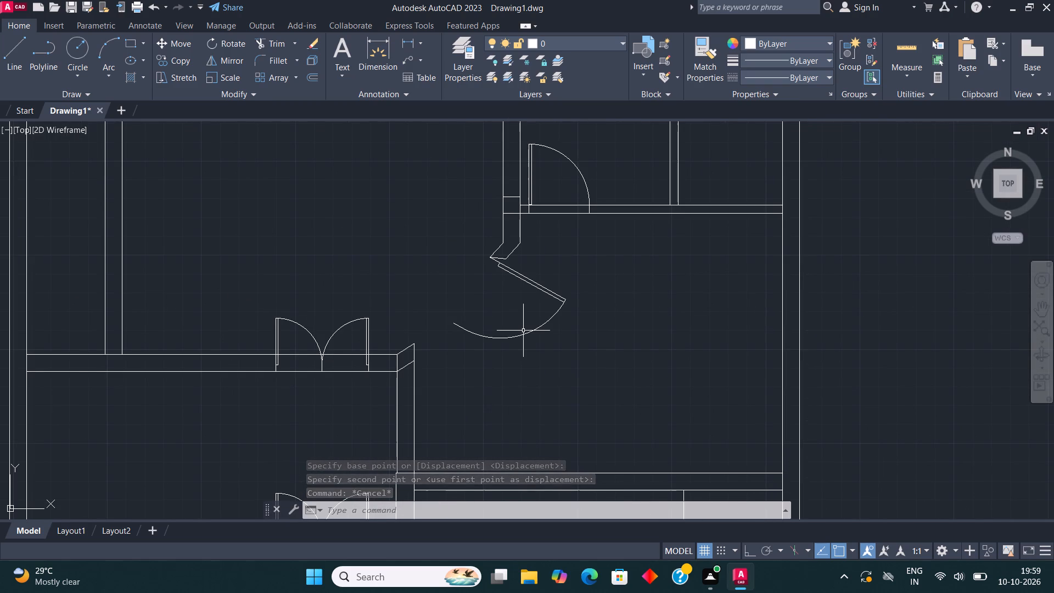
scroll(523, 331, down, 2)
middle_drag(541, 340, 549, 345)
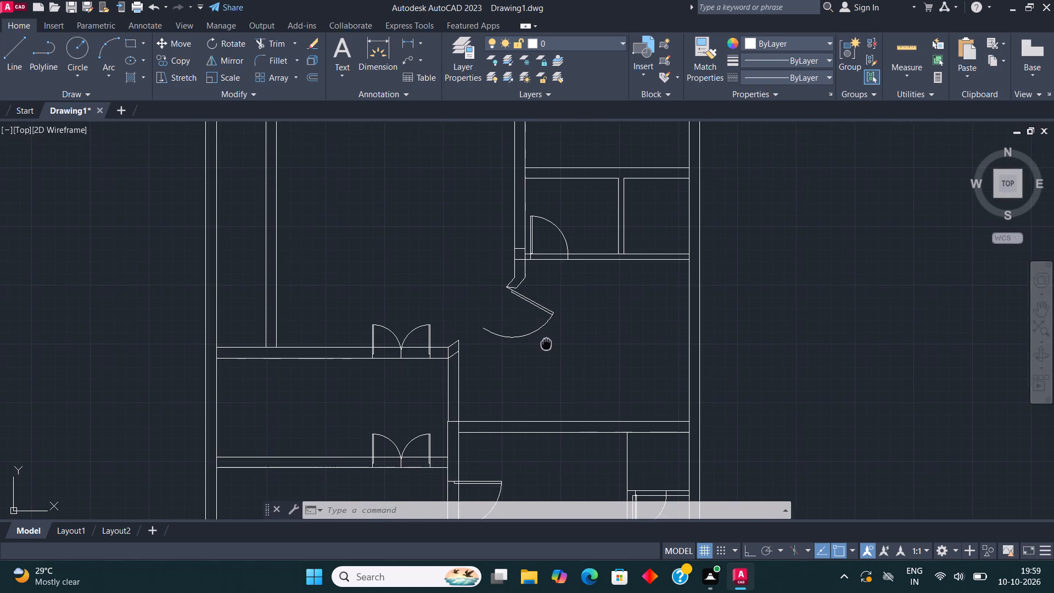
middle_drag(549, 345, 568, 360)
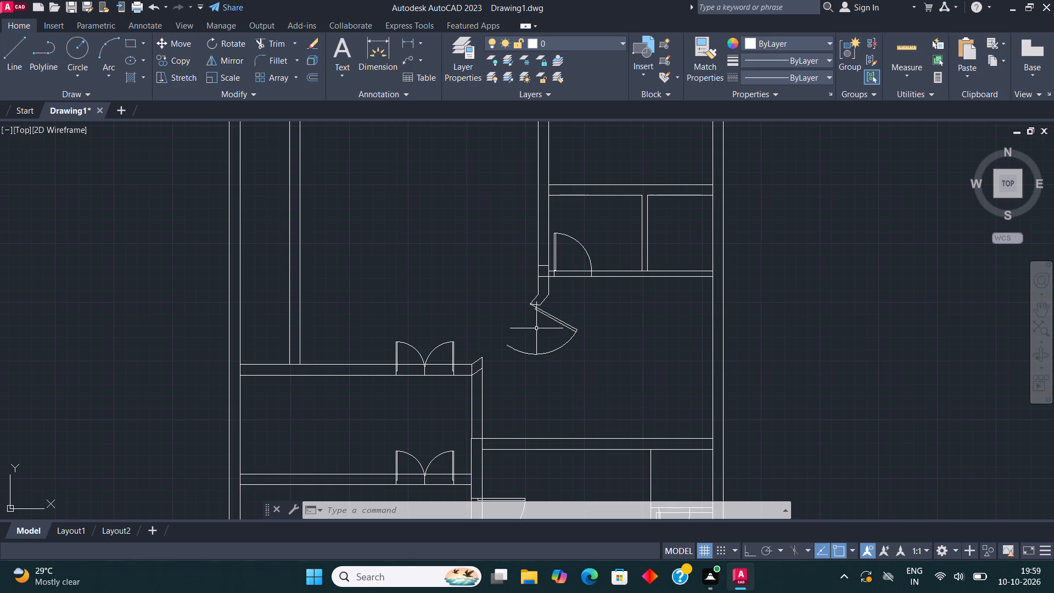
middle_drag(552, 333, 574, 371)
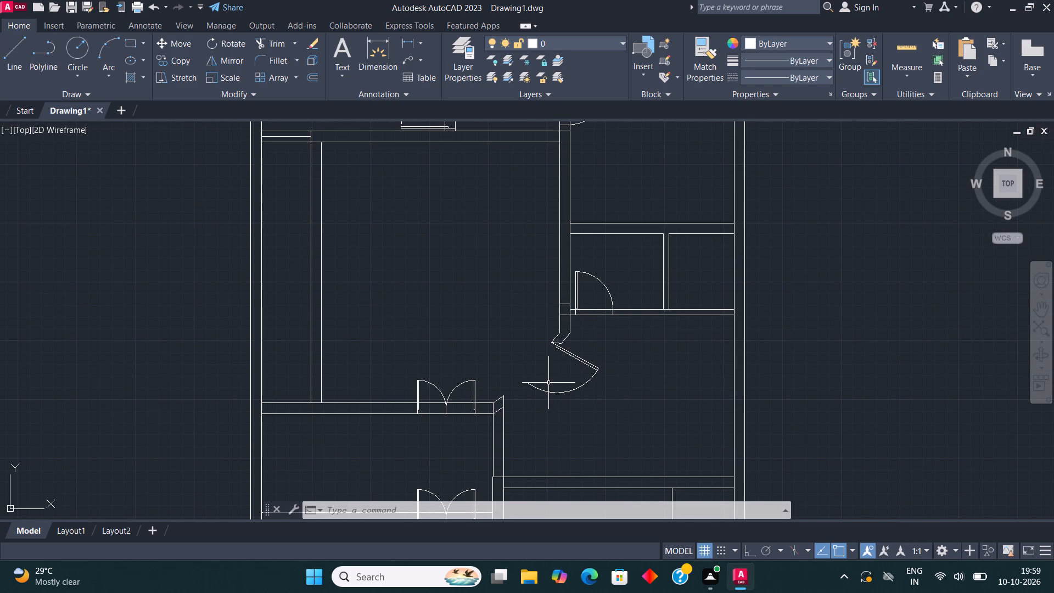
scroll(571, 373, up, 2)
scroll(593, 401, down, 2)
click(630, 411)
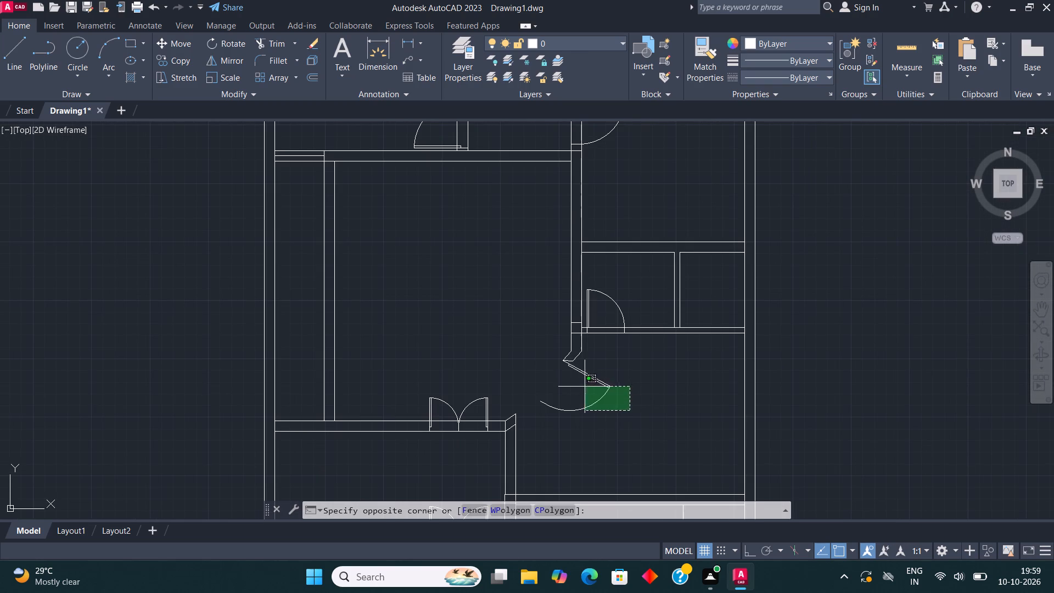
click(547, 342)
key(Delete)
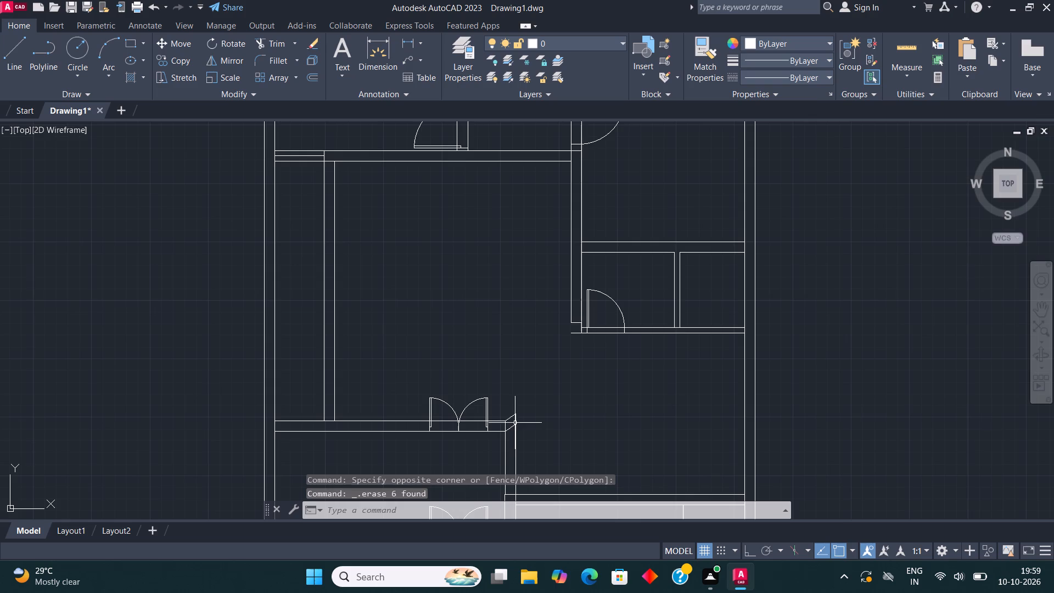
Trim away the lower angled wall end with its adjoining outer wall line, and the stub at the small room's lower-left corner.
scroll(537, 390, down, 2)
scroll(536, 403, up, 3)
click(282, 36)
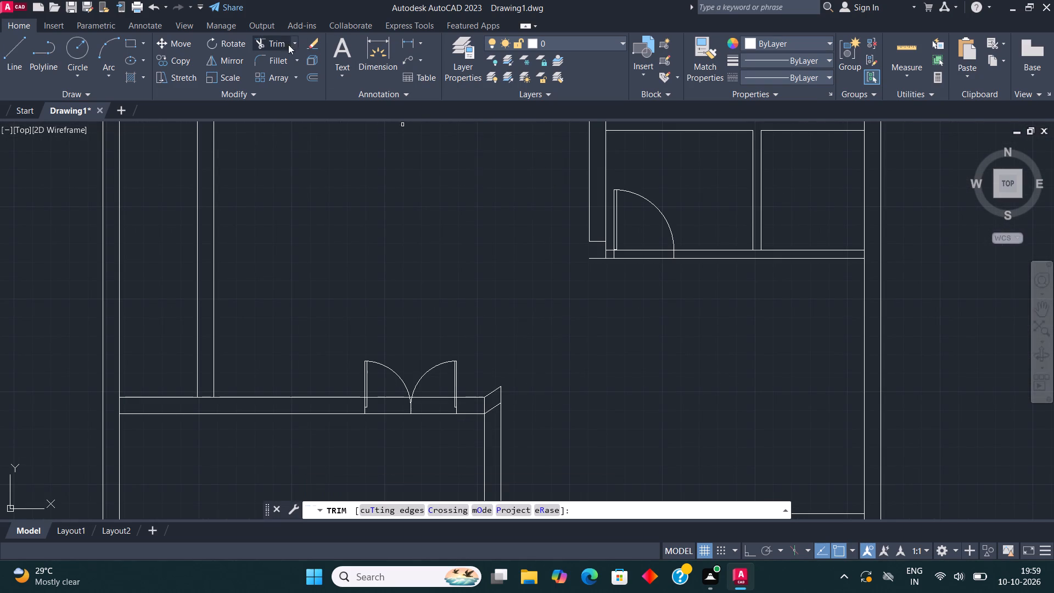
click(495, 417)
click(497, 373)
drag(498, 398, 506, 400)
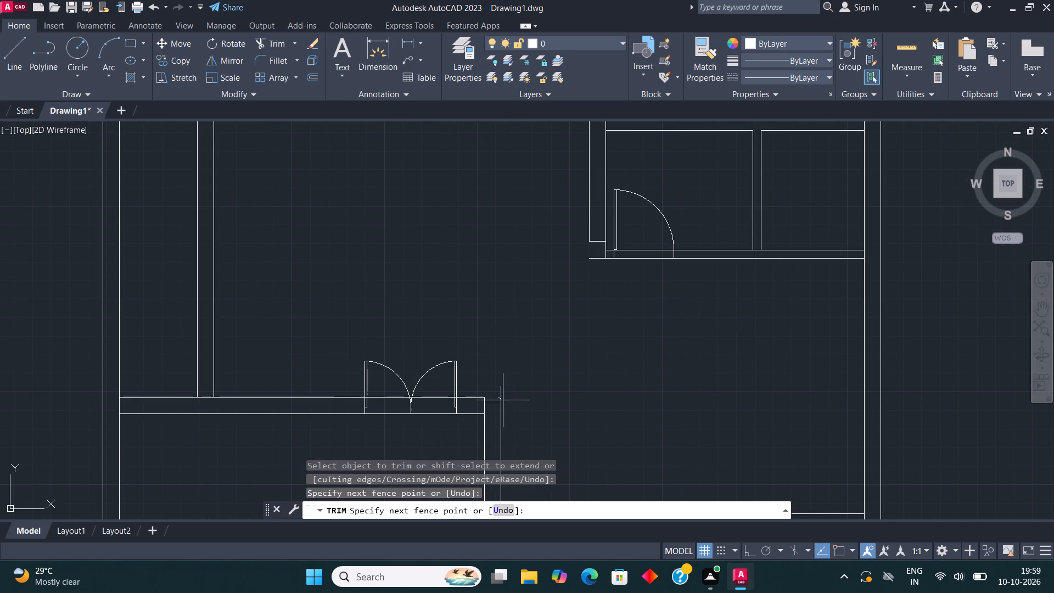
click(519, 401)
drag(591, 250, 595, 287)
click(595, 322)
key(Delete)
Draw the outer wall corner from the lower room's top wall straight up, then across to the end of the double door's wall.
scroll(595, 323, down, 2)
middle_drag(564, 320, 532, 316)
scroll(531, 378, up, 1)
click(563, 343)
click(18, 45)
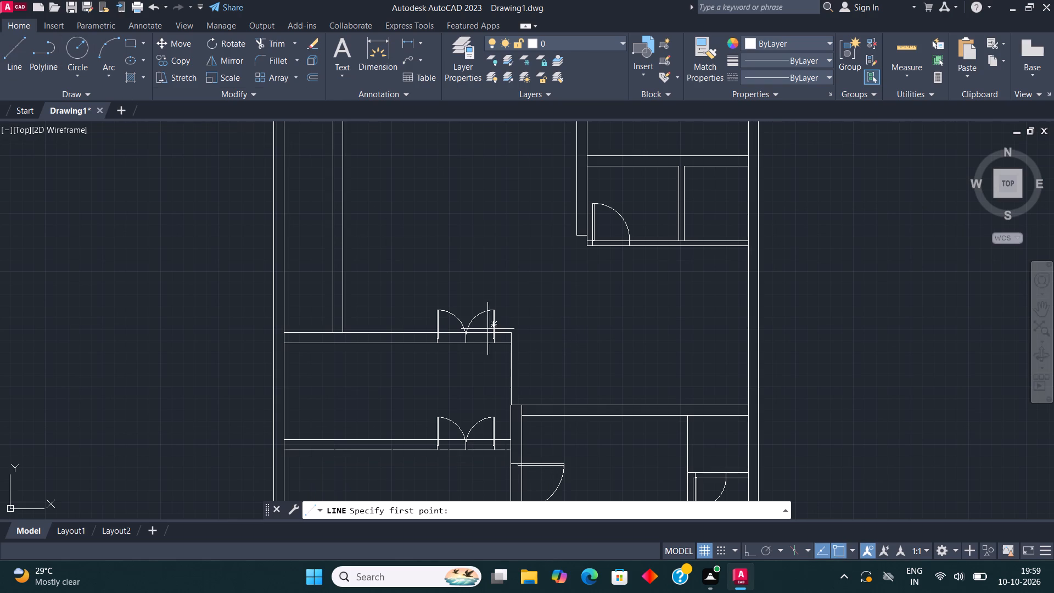
scroll(518, 389, up, 1)
click(522, 415)
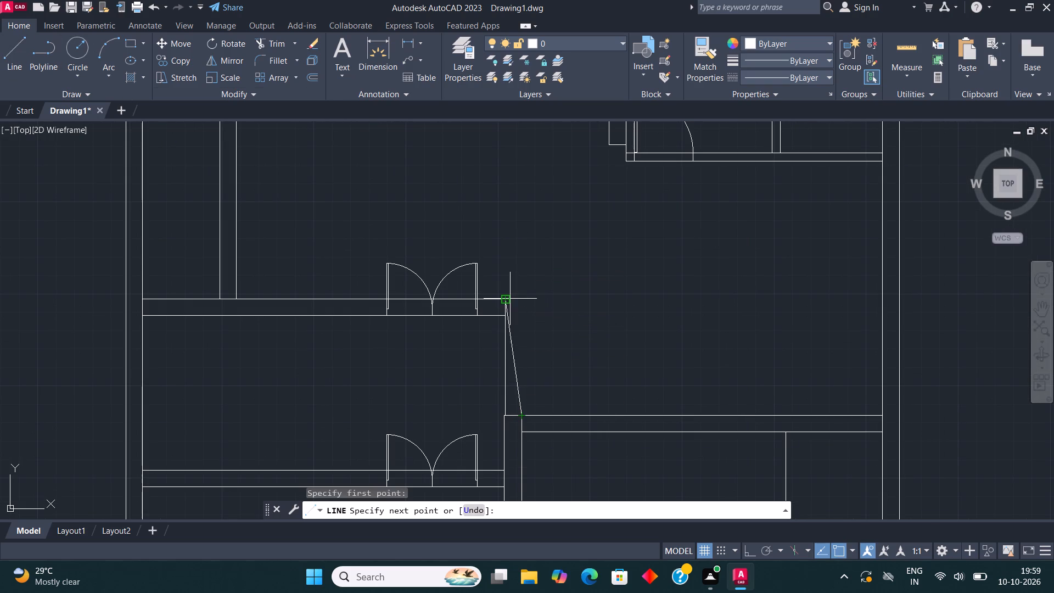
click(519, 301)
click(501, 300)
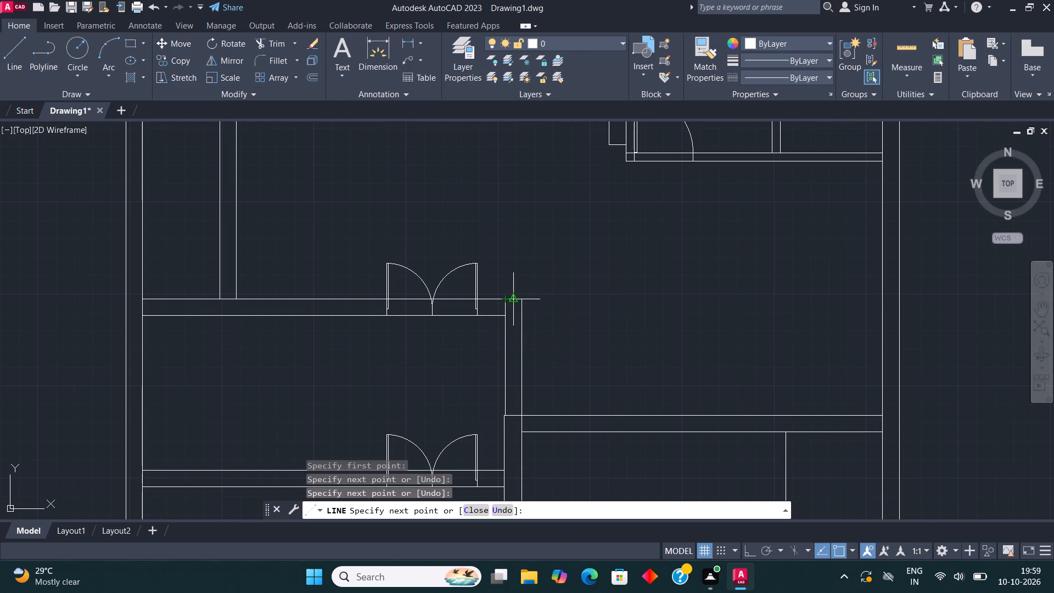
key(Escape)
Trim the inner vertical line that crosses the wall thickness at the new corner.
scroll(540, 336, up, 1)
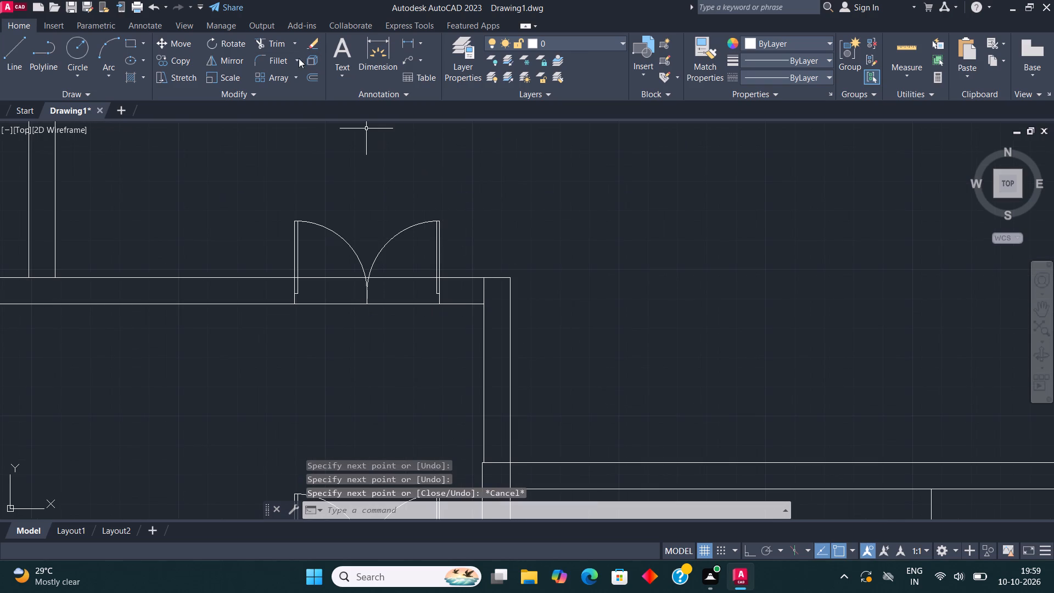
click(285, 46)
click(487, 298)
click(481, 295)
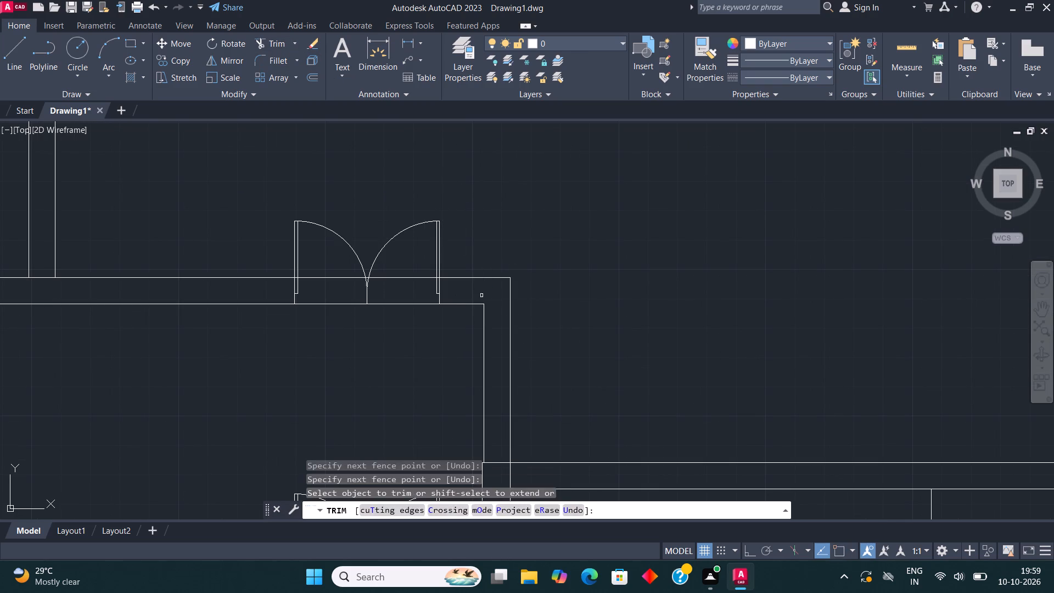
Trim the wall lines crossing the upper double door's opening, including the short piece left between the two door arcs.
click(422, 298)
click(406, 321)
click(402, 260)
click(402, 327)
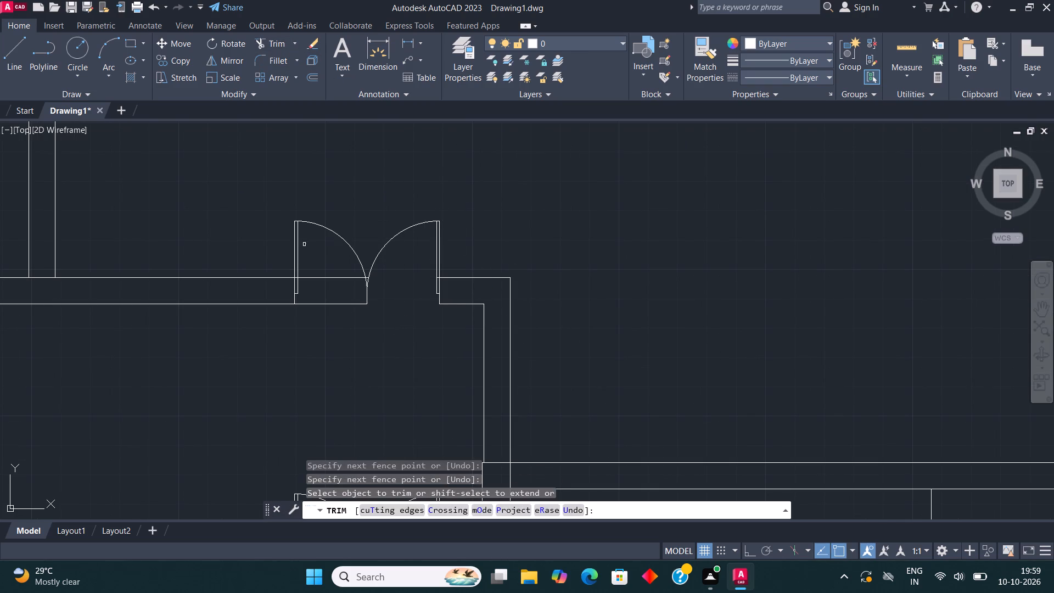
click(324, 274)
click(341, 338)
scroll(353, 279, up, 2)
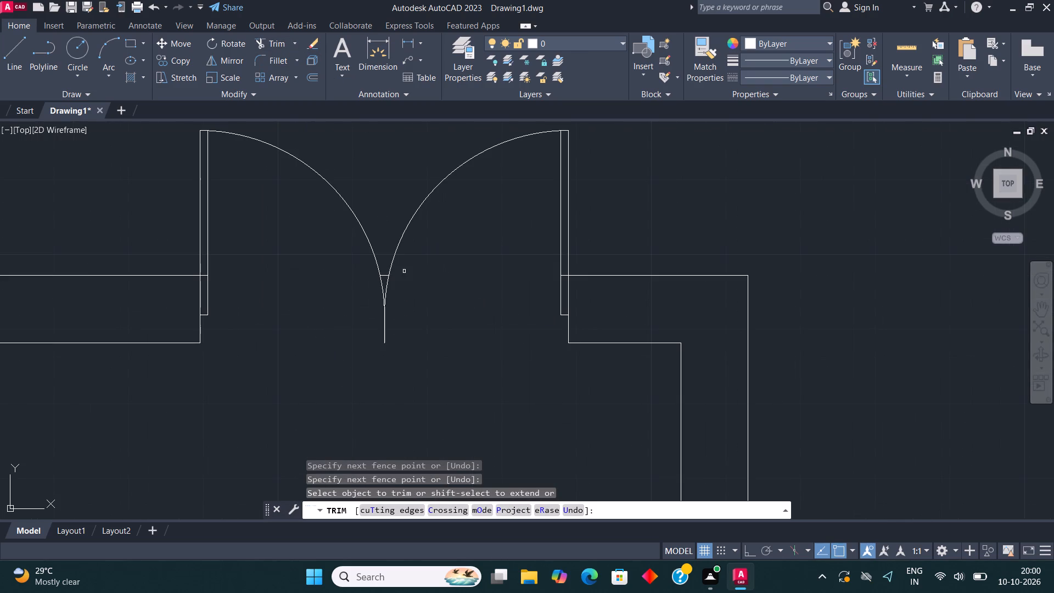
click(383, 276)
scroll(394, 249, down, 5)
key(Escape)
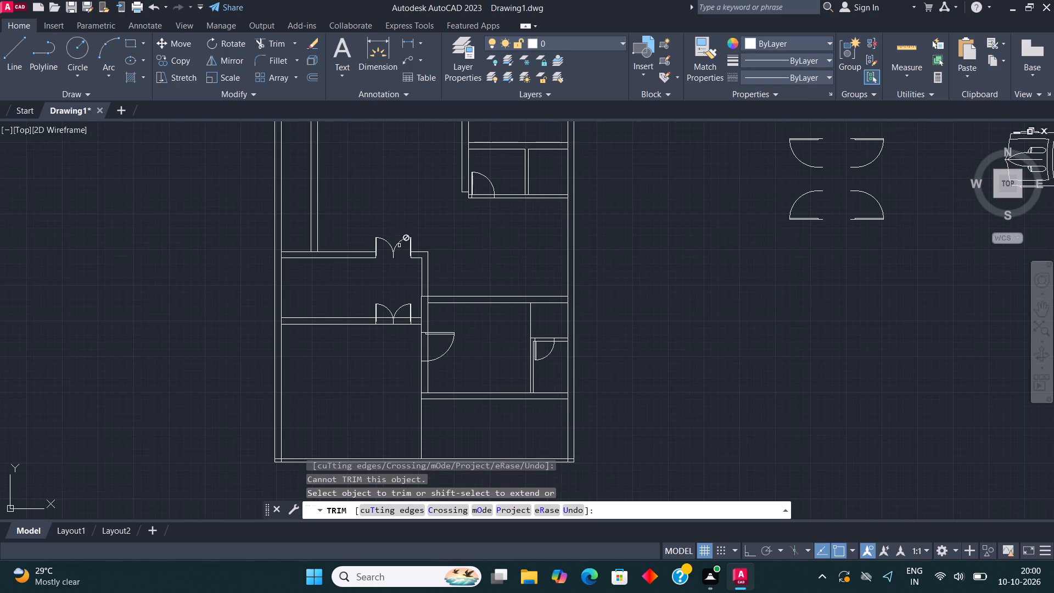
Draw lines closing the small room's lower-left outer wall corner, from its bottom wall across and up to the vertical wall's end.
middle_drag(401, 242, 543, 272)
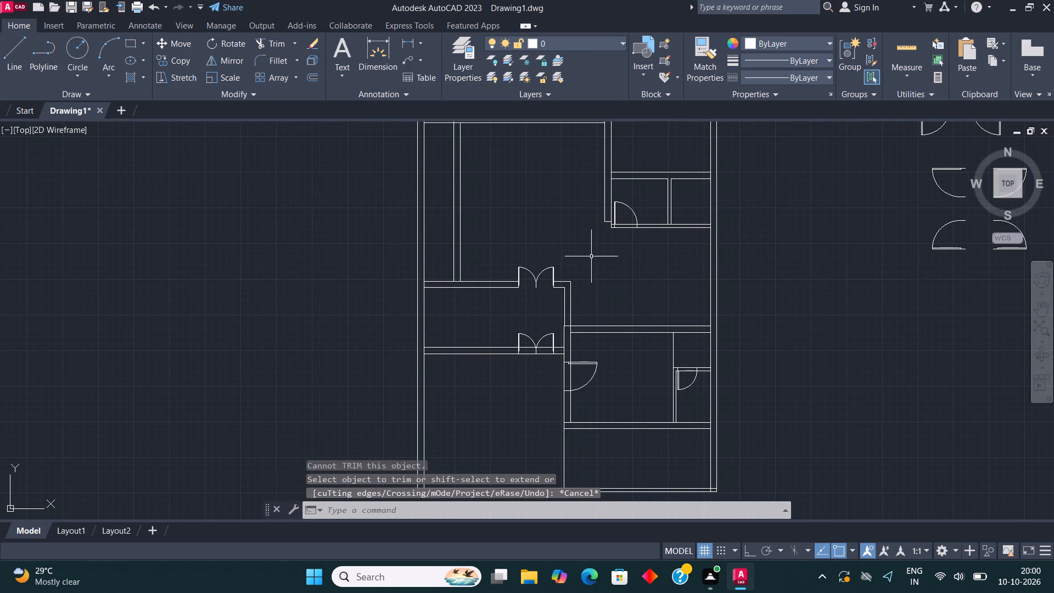
middle_drag(558, 272, 507, 304)
scroll(591, 258, up, 3)
scroll(581, 261, down, 2)
middle_drag(550, 262, 540, 240)
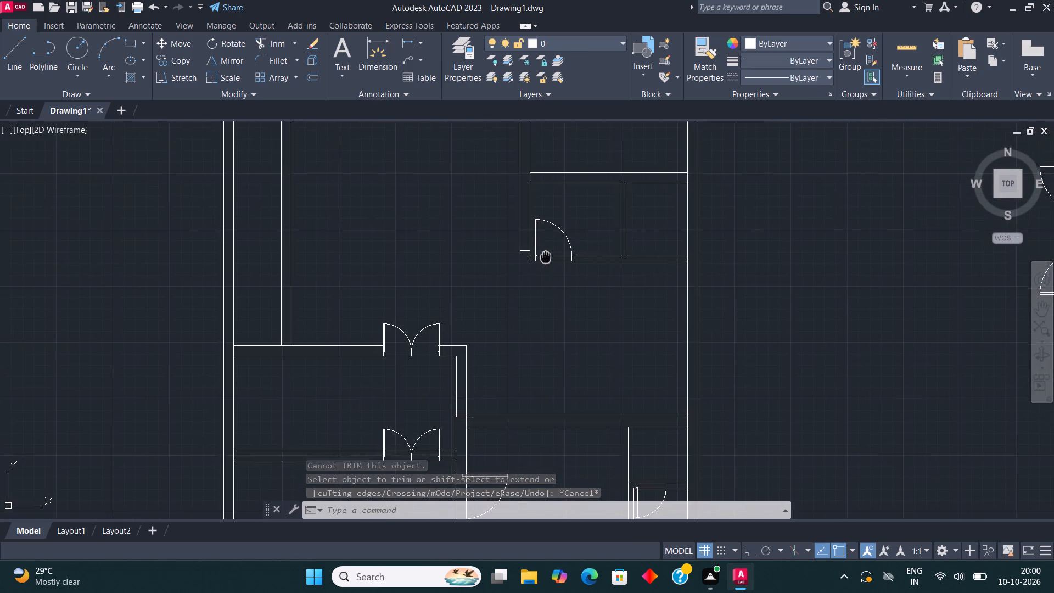
middle_drag(540, 240, 533, 226)
scroll(533, 223, up, 2)
click(10, 60)
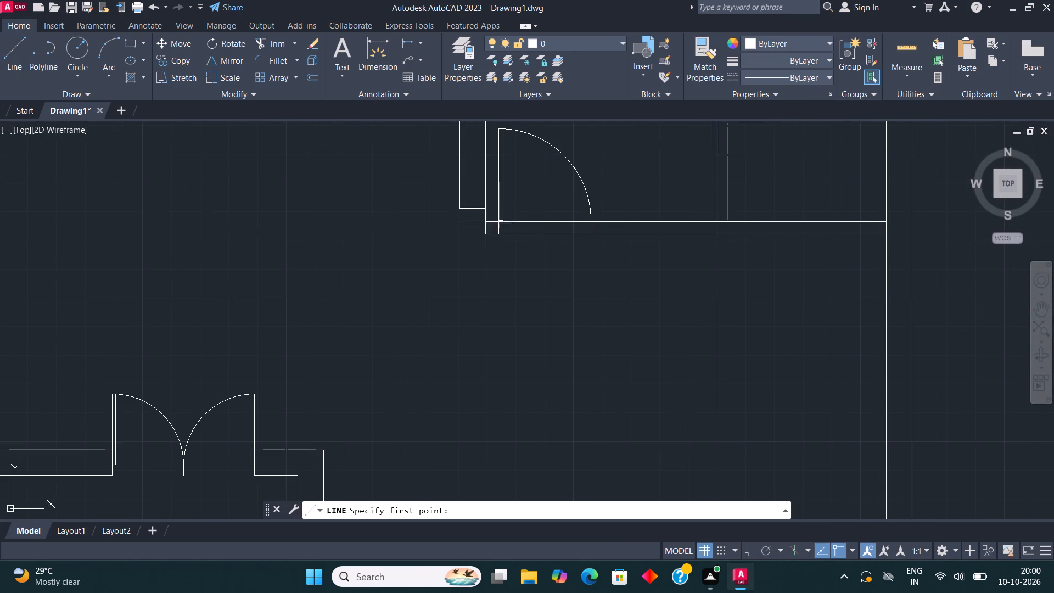
click(487, 234)
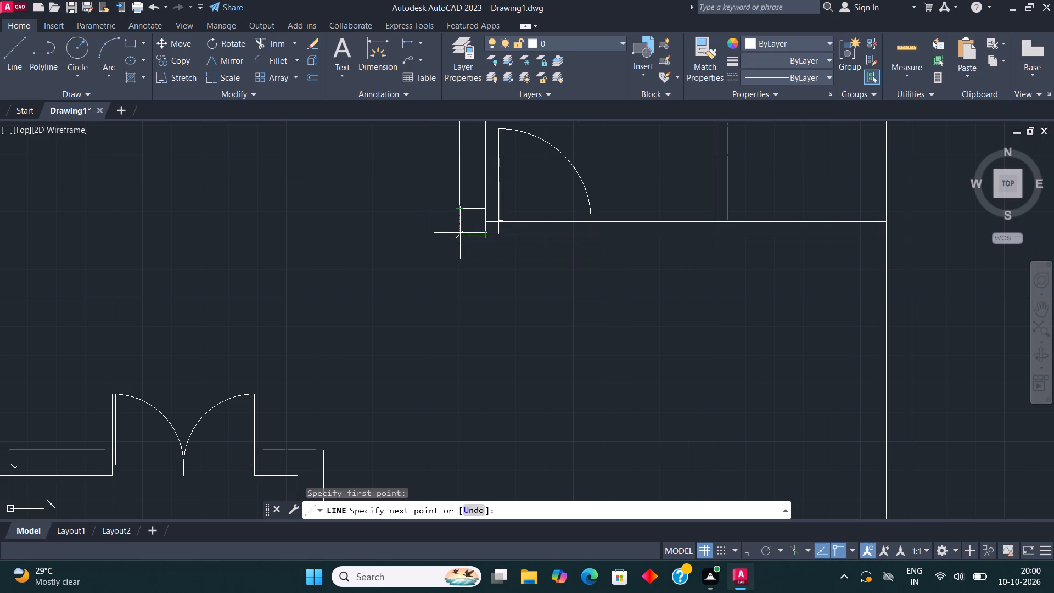
click(460, 233)
click(459, 206)
key(Escape)
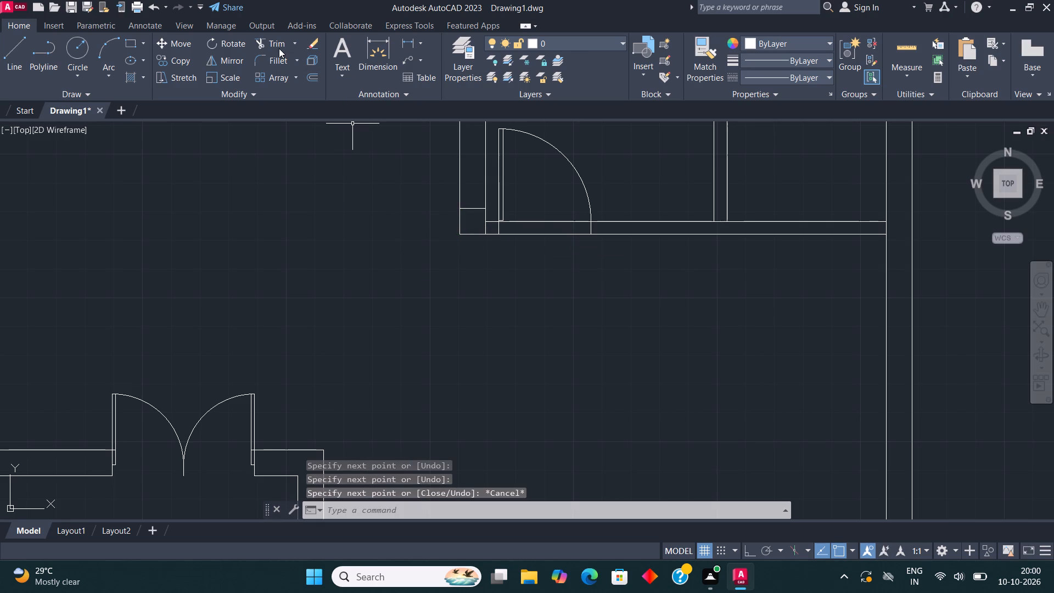
Trim the horizontal stub and the short vertical line crossing the wall thickness at the small room's lower-left corner.
click(279, 48)
click(466, 203)
click(469, 222)
scroll(473, 256, down, 2)
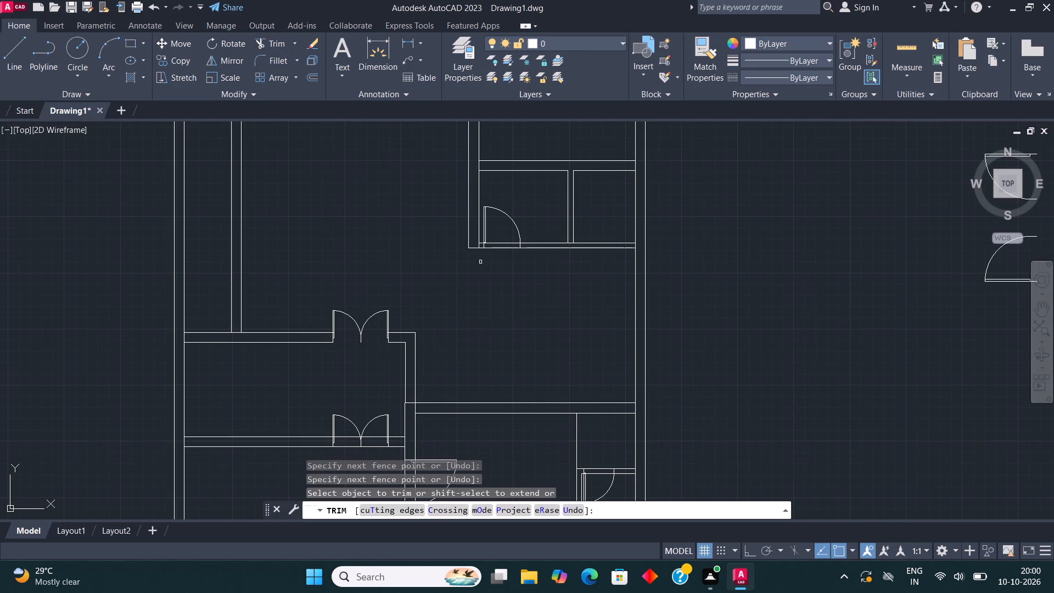
middle_drag(491, 260, 507, 272)
scroll(499, 255, up, 3)
click(465, 267)
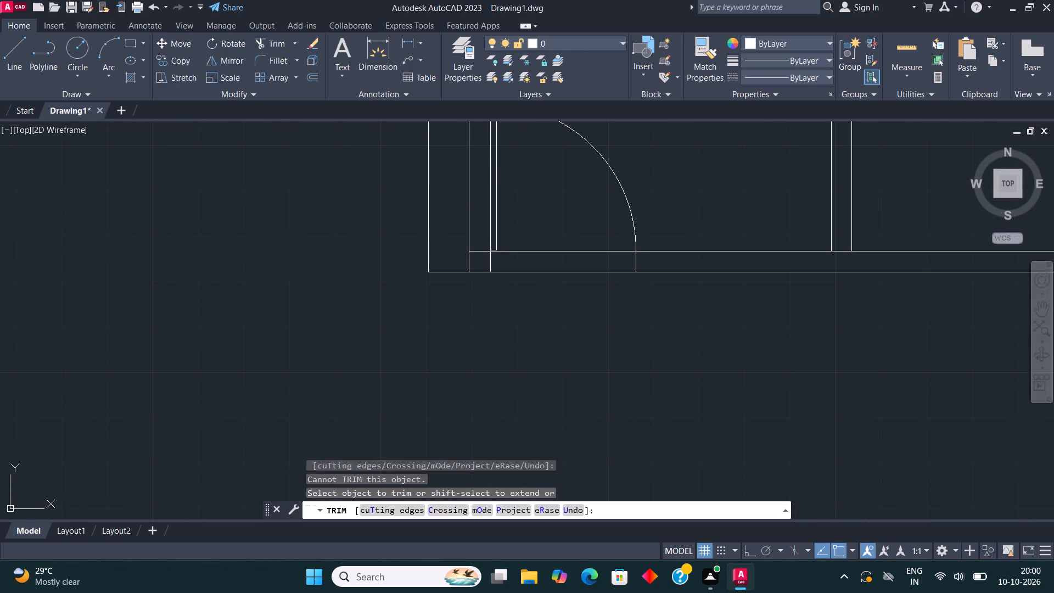
click(475, 265)
key(Escape)
scroll(481, 265, down, 2)
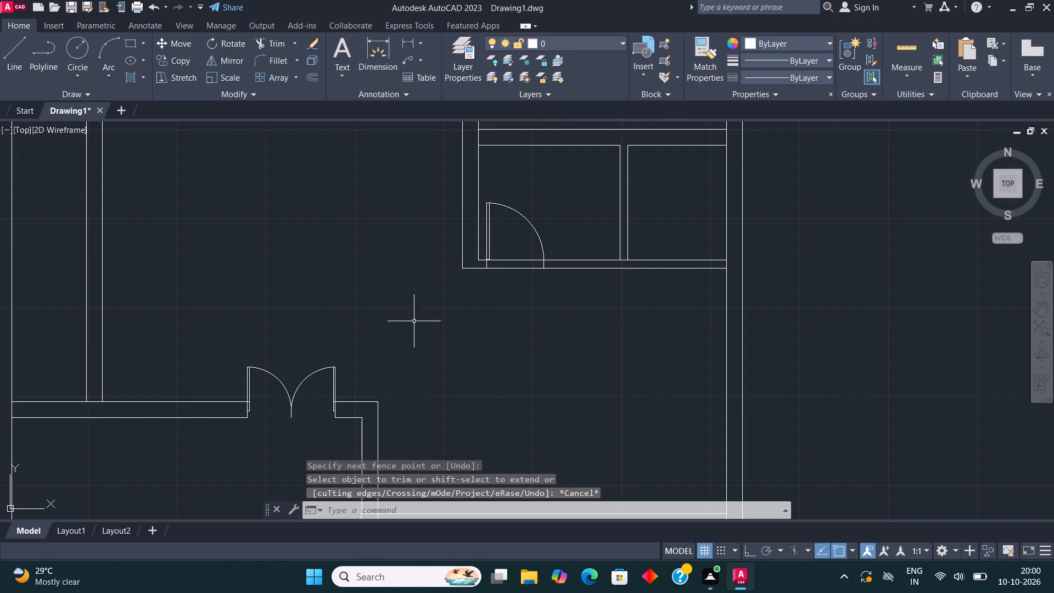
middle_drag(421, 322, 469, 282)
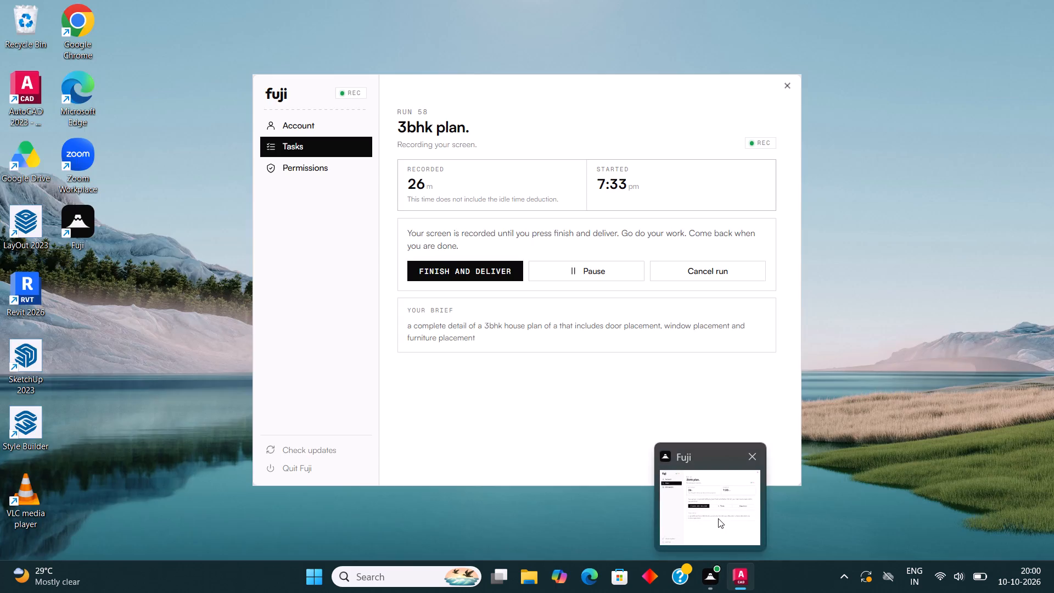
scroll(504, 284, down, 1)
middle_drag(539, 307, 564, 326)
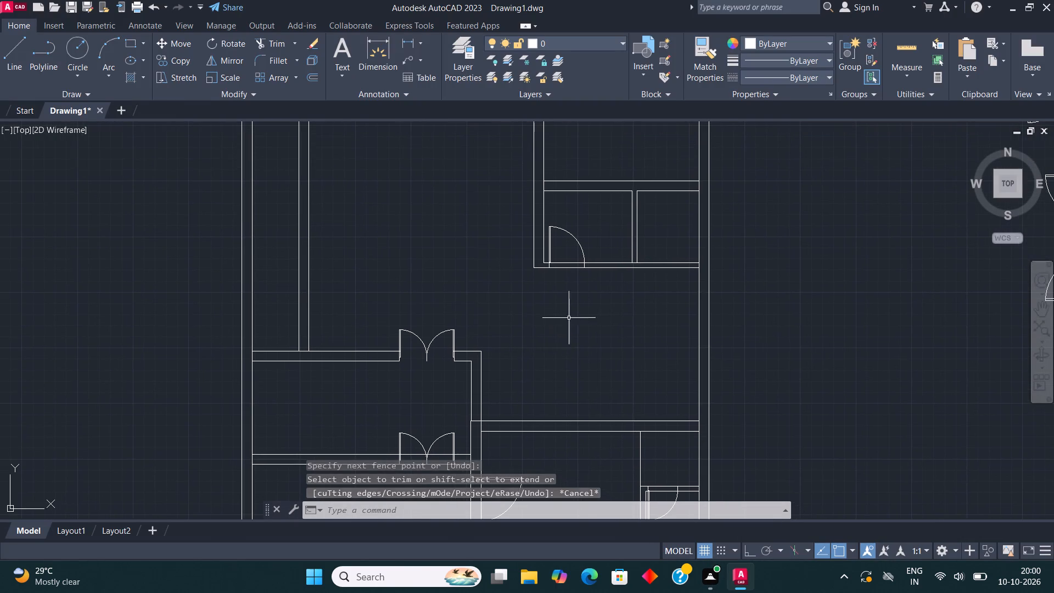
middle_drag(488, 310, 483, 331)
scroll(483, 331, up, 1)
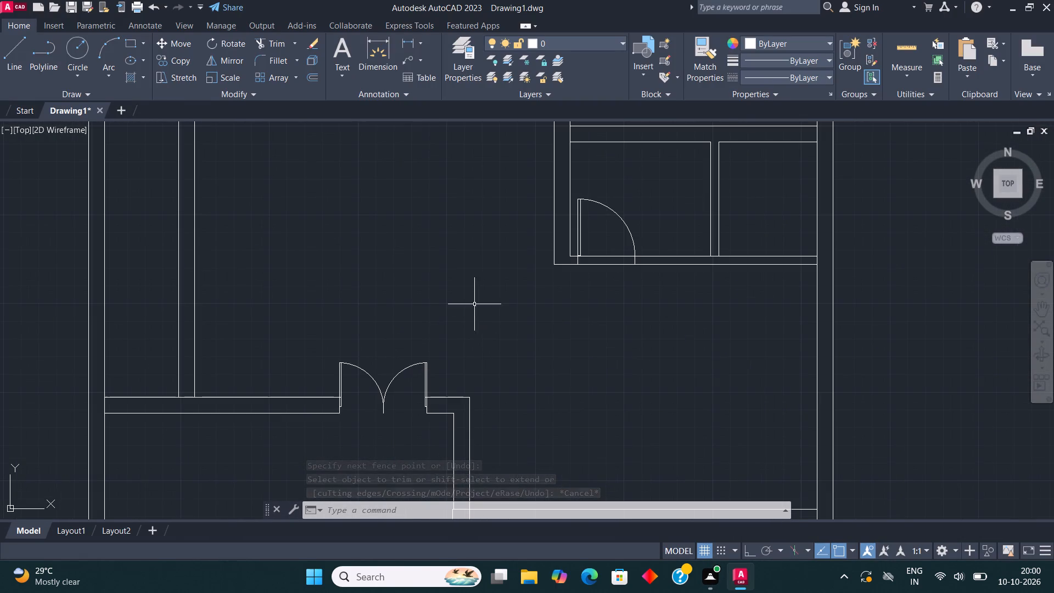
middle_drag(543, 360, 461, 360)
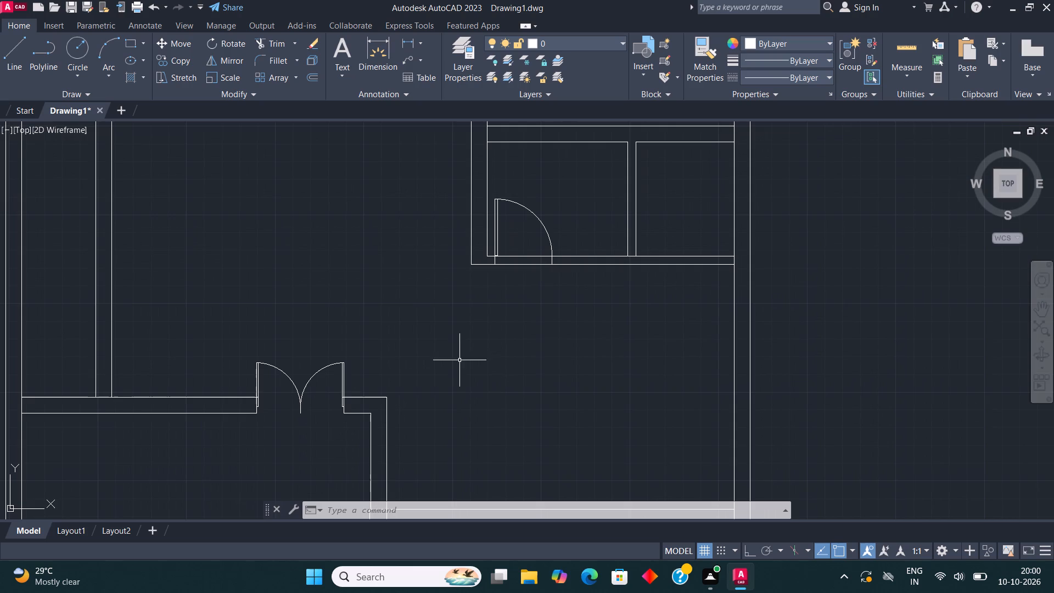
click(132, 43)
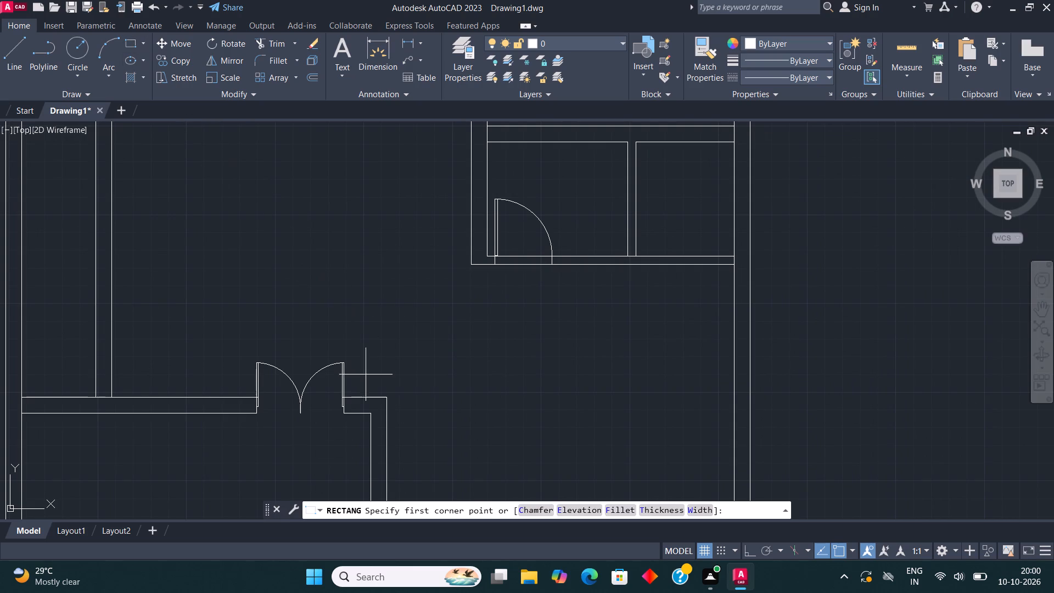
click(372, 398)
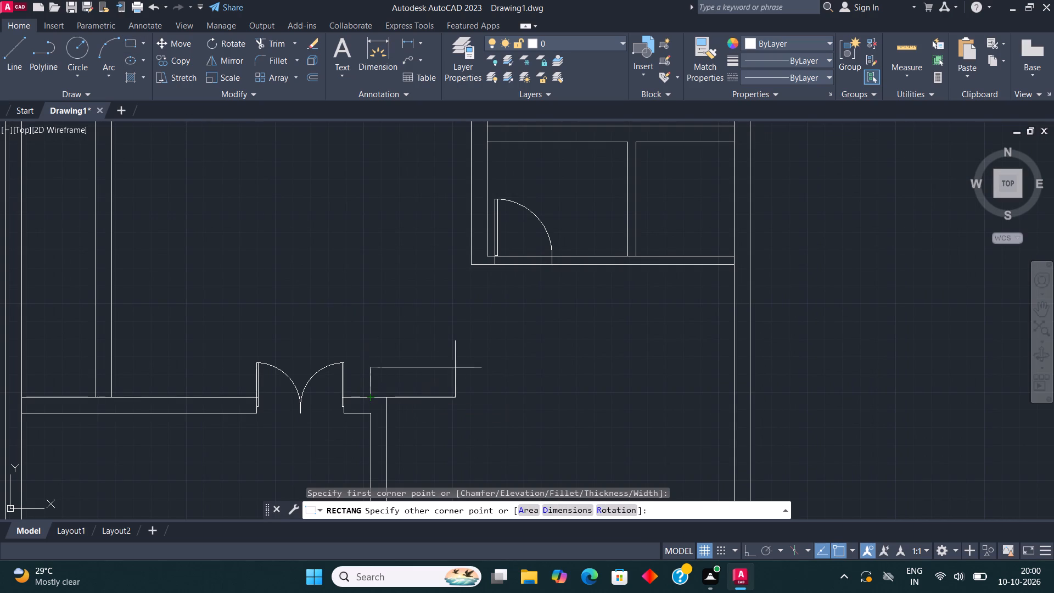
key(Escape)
Draw two roughly parallel angled wall lines rising up and to the right from the wall corner beside the upper double door.
click(15, 43)
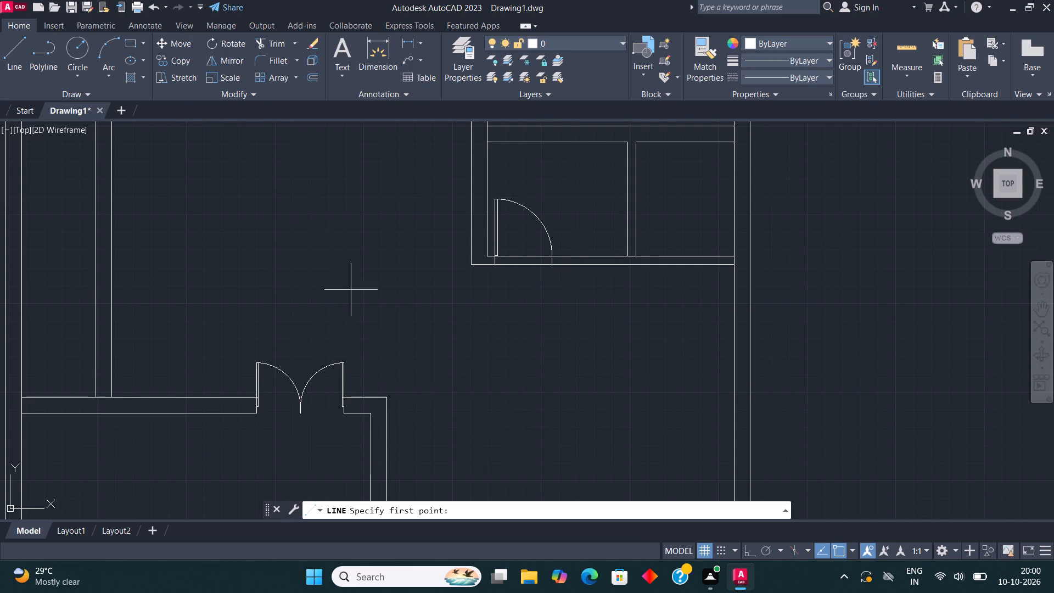
scroll(373, 399, up, 1)
click(369, 398)
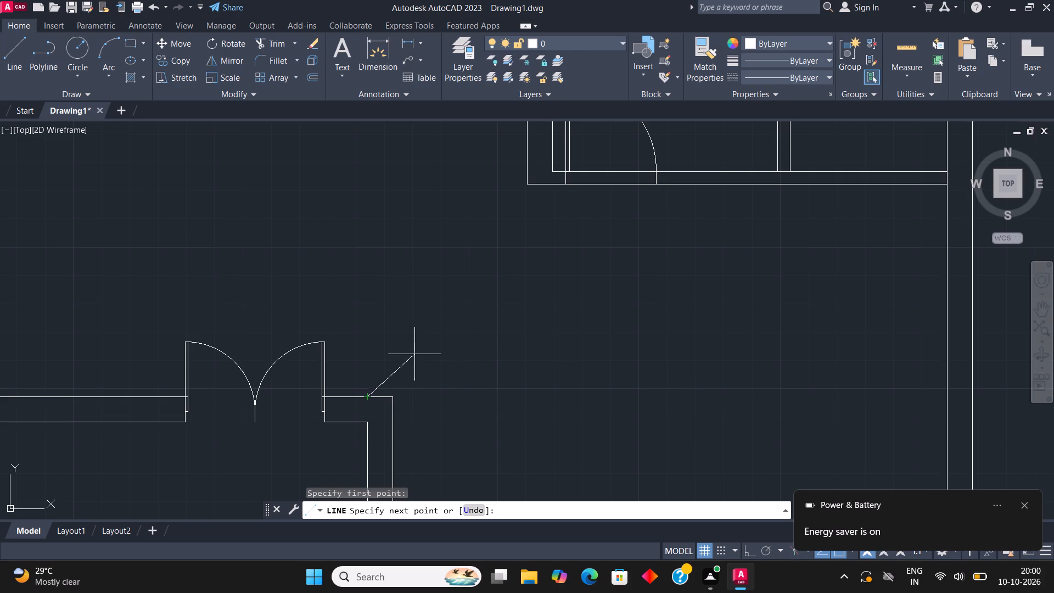
click(427, 332)
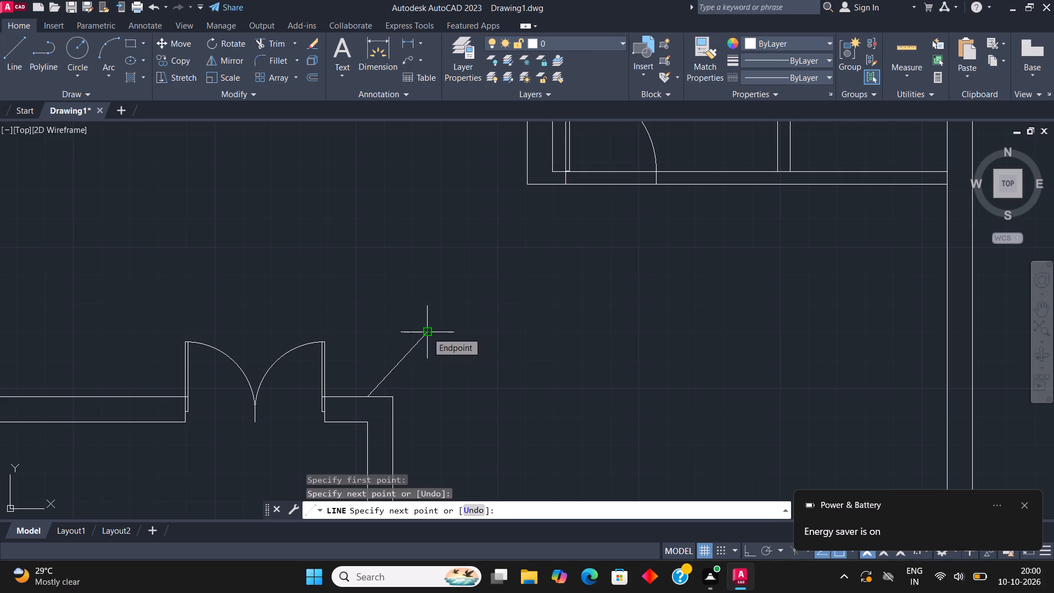
click(14, 43)
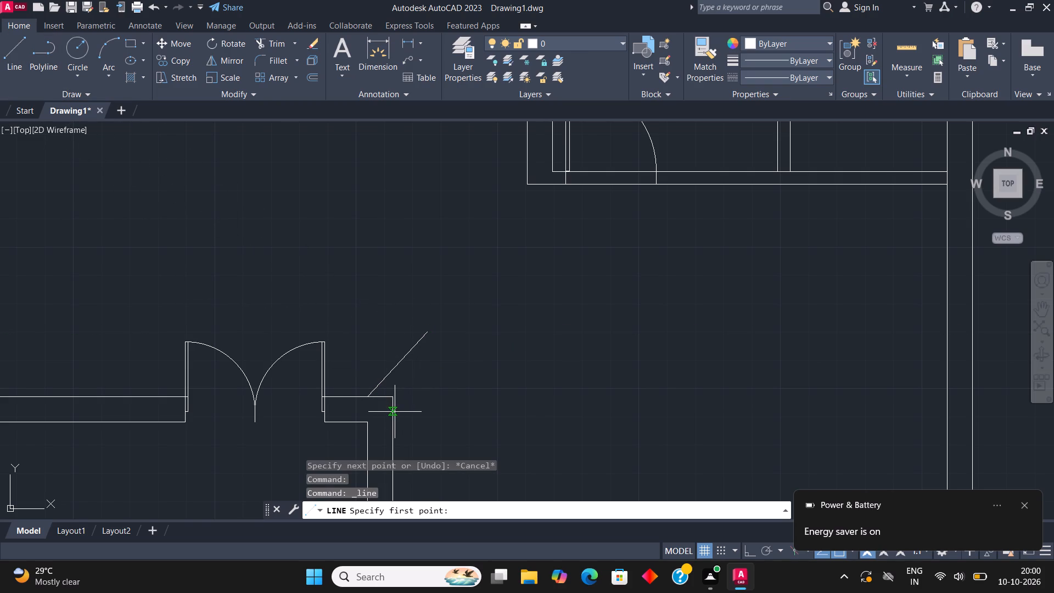
click(394, 409)
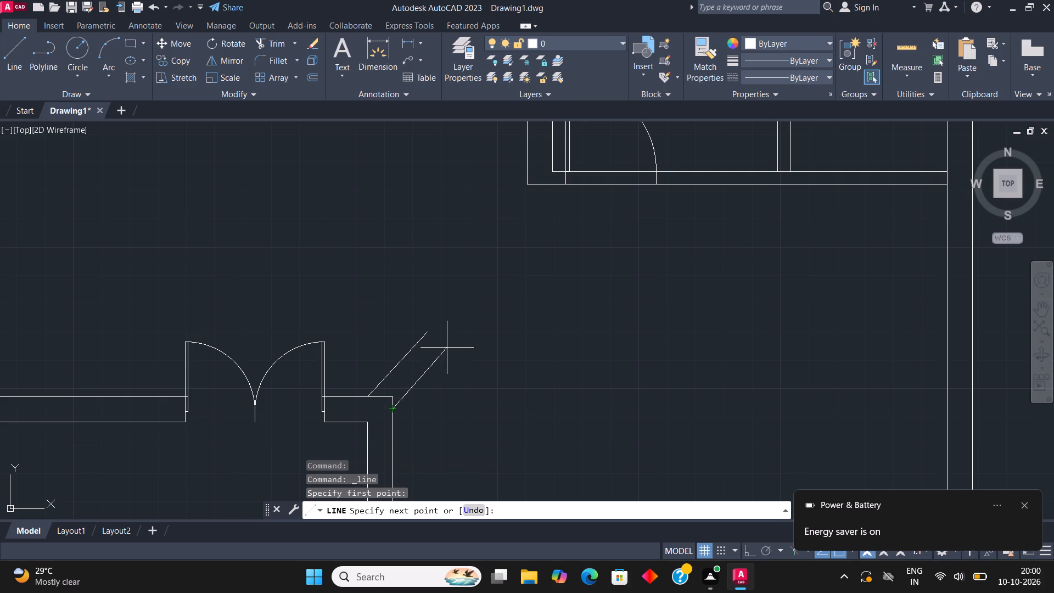
click(446, 349)
key(Escape)
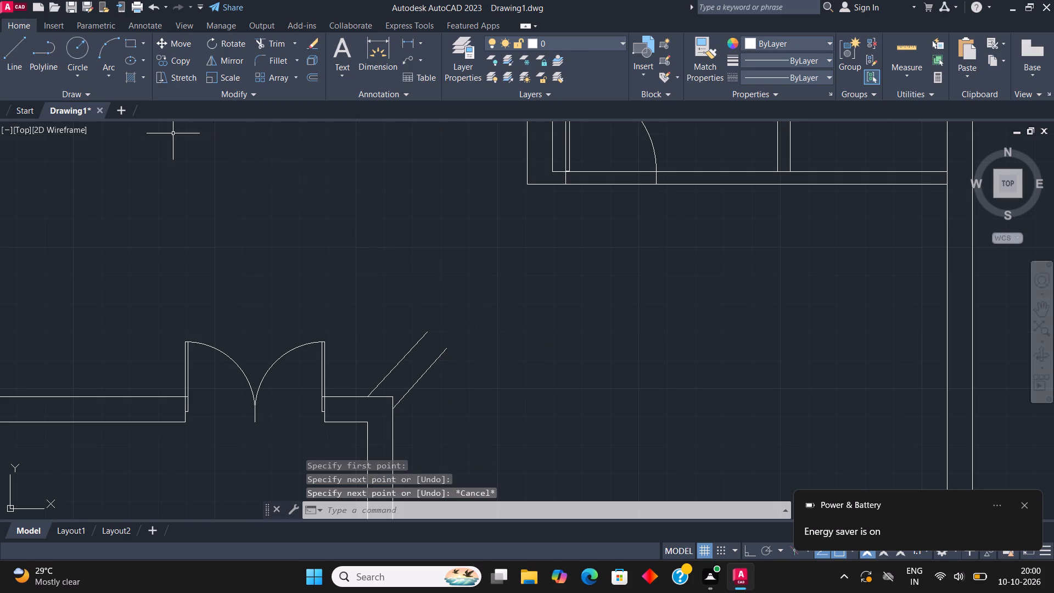
Copy the two angled lines so the first line's upper end meets the outer wall at the small room's lower-left corner.
drag(469, 377, 466, 367)
click(389, 305)
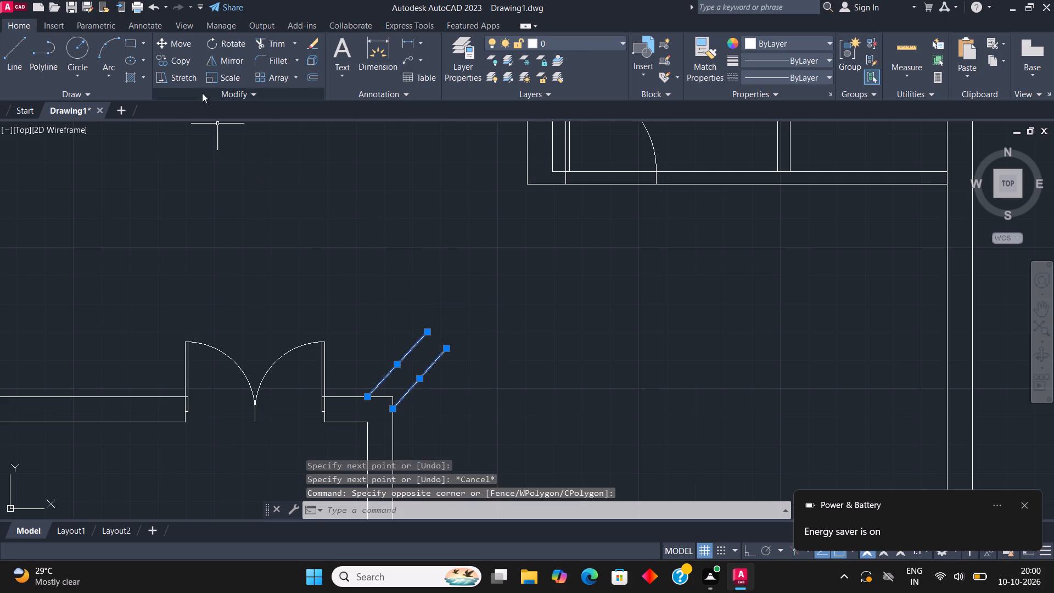
click(176, 58)
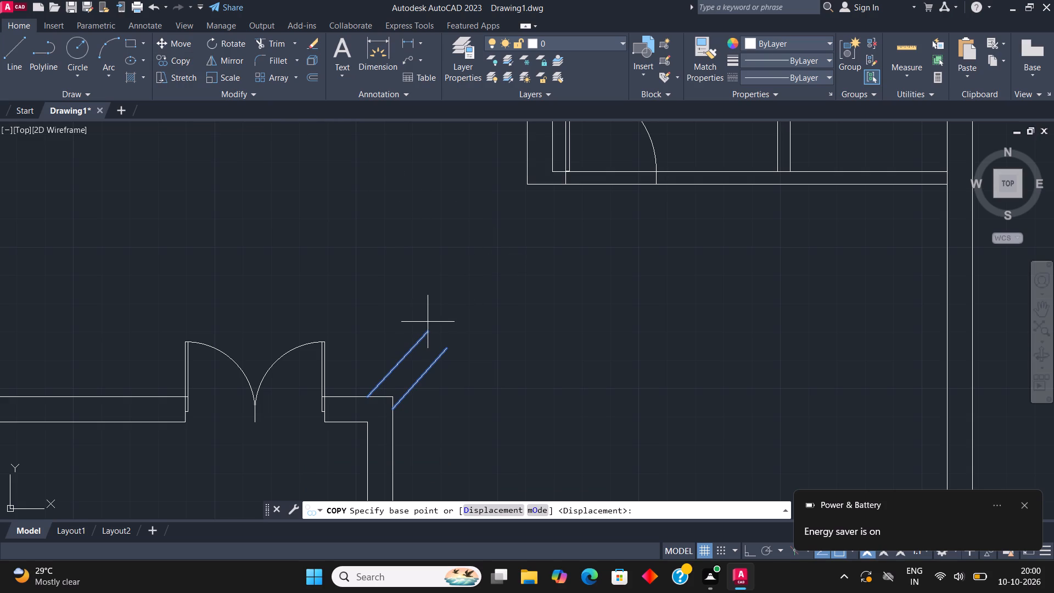
click(429, 328)
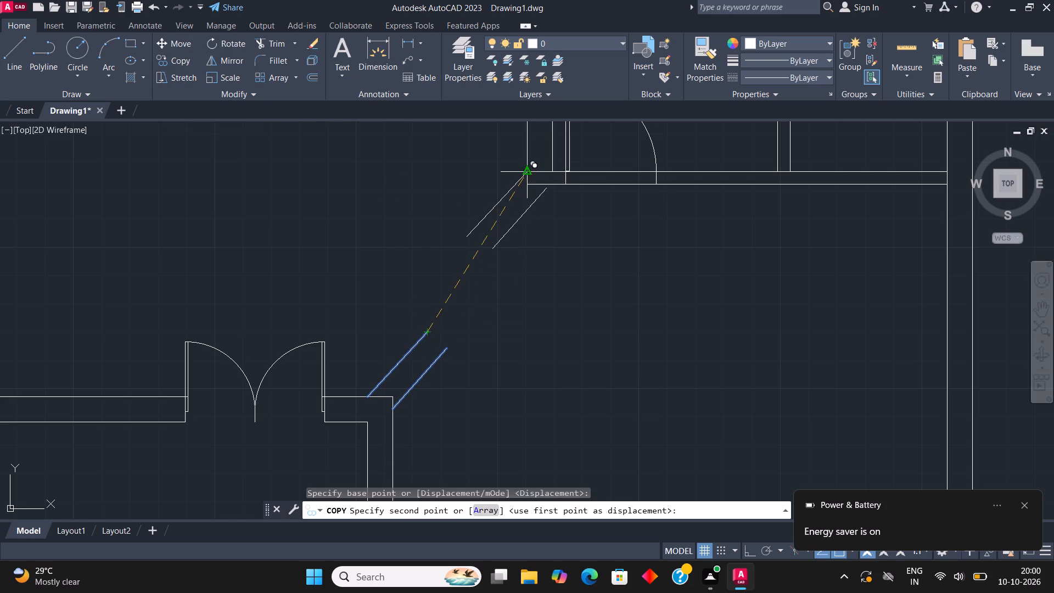
click(526, 168)
key(Escape)
Close the open ends of the lower and upper angled wall pieces with a short line each.
middle_drag(522, 236, 485, 238)
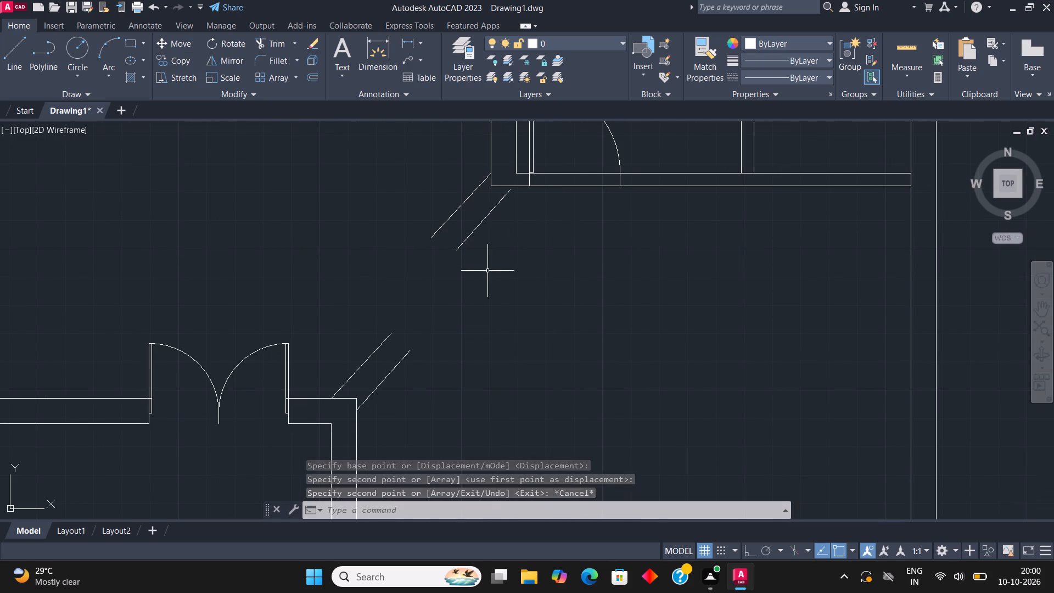
click(12, 43)
click(412, 351)
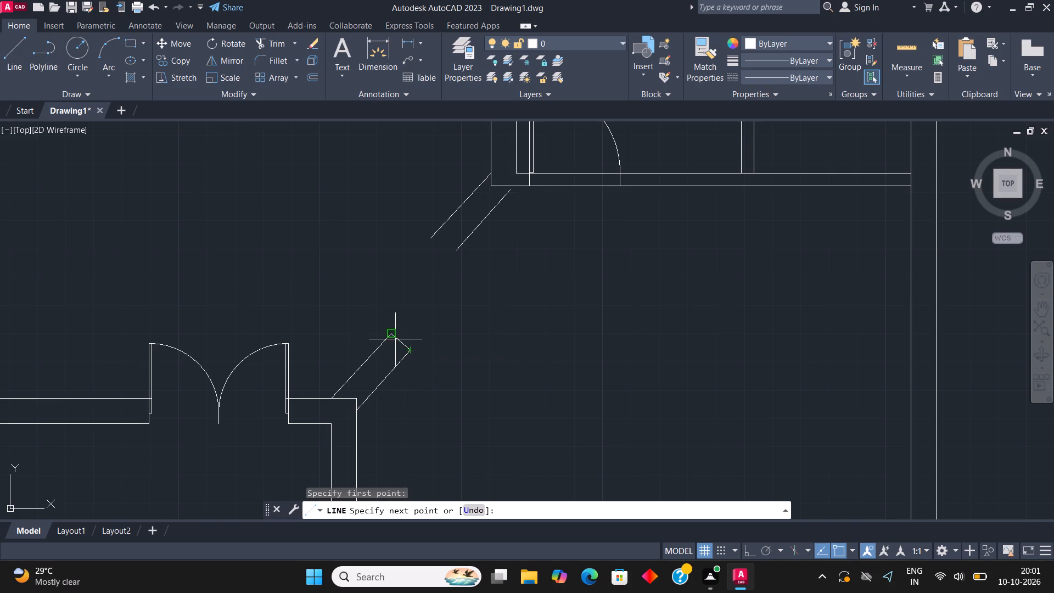
click(394, 339)
click(10, 60)
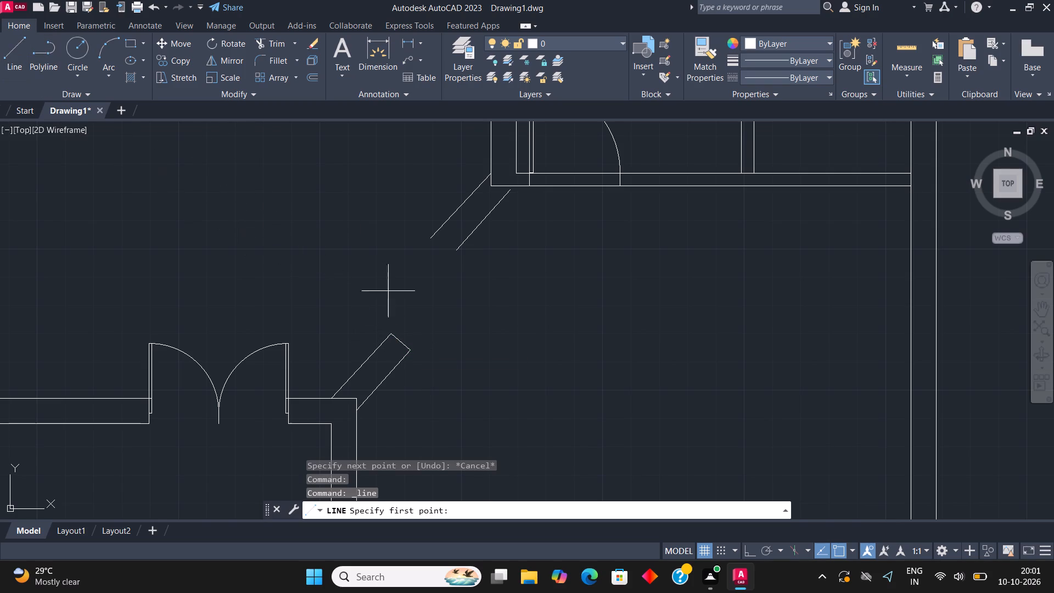
click(430, 241)
click(459, 253)
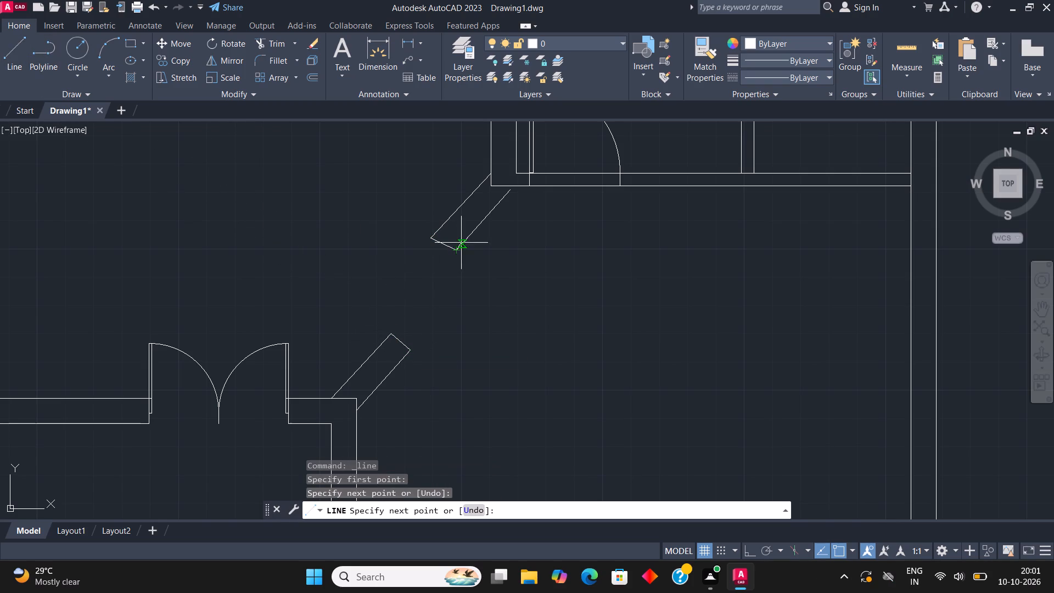
key(Escape)
Move the upper angled wall piece up slightly so its right-hand line ends on the small room's bottom wall line.
drag(472, 267, 467, 266)
click(398, 208)
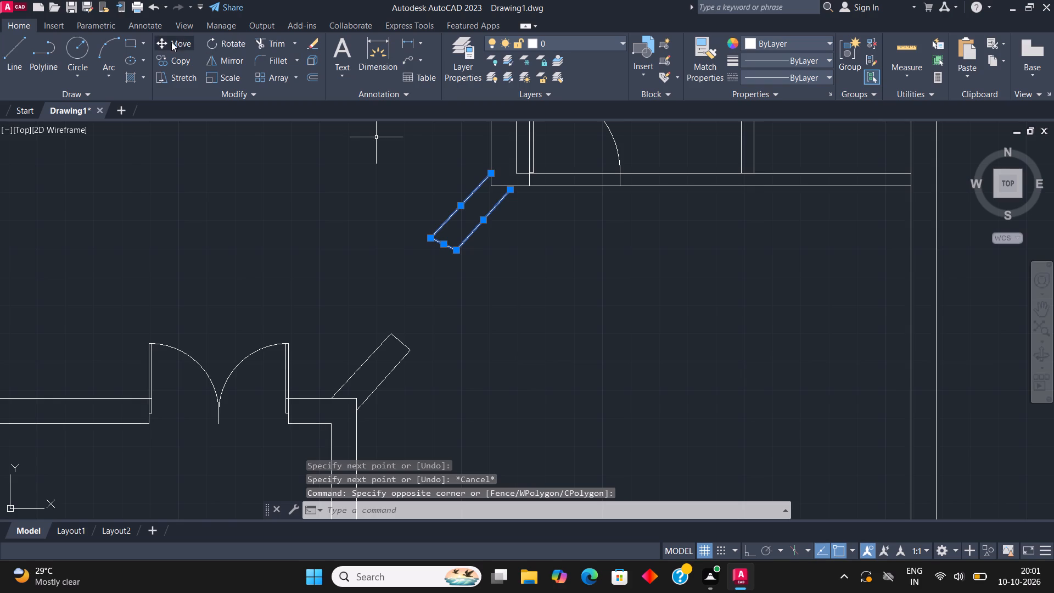
click(171, 42)
scroll(495, 152, up, 3)
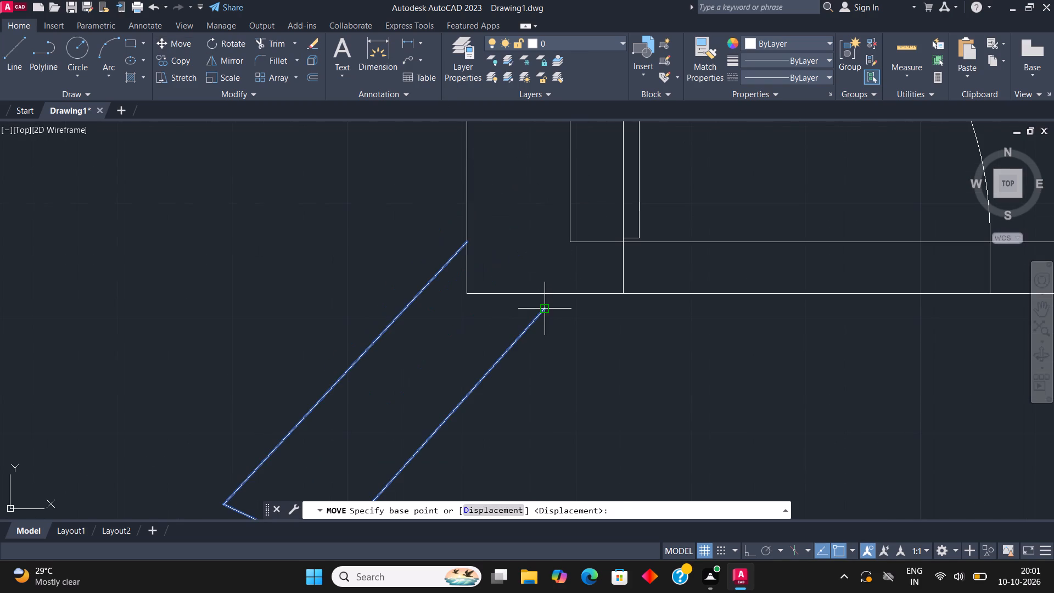
click(548, 311)
click(546, 295)
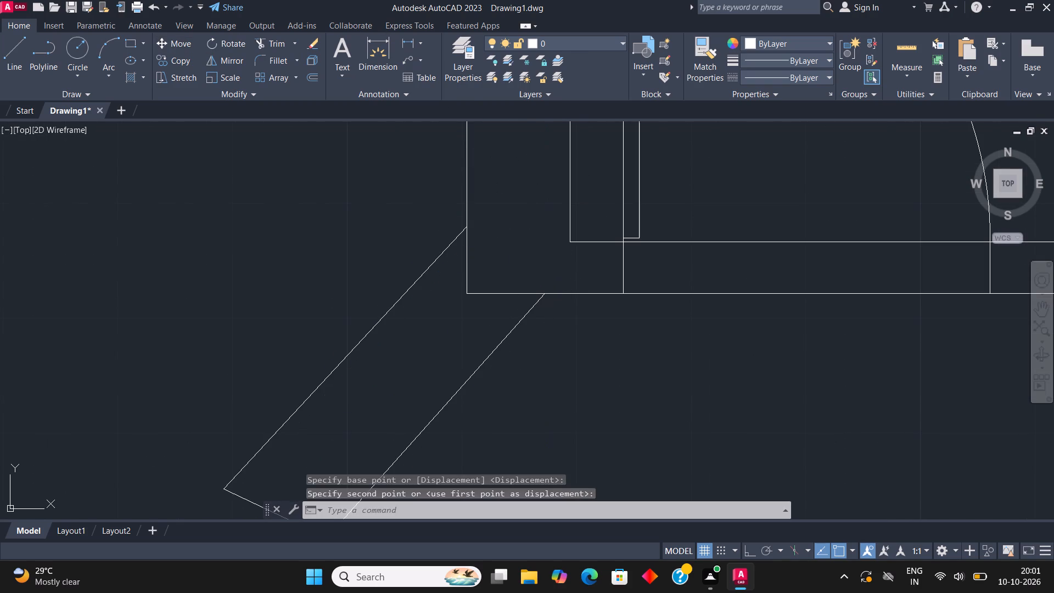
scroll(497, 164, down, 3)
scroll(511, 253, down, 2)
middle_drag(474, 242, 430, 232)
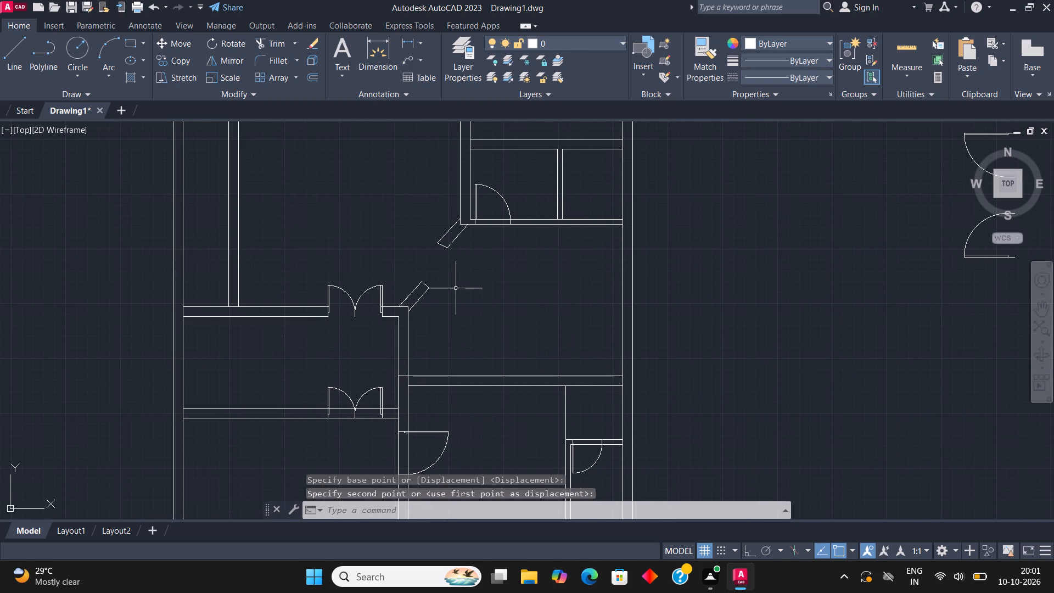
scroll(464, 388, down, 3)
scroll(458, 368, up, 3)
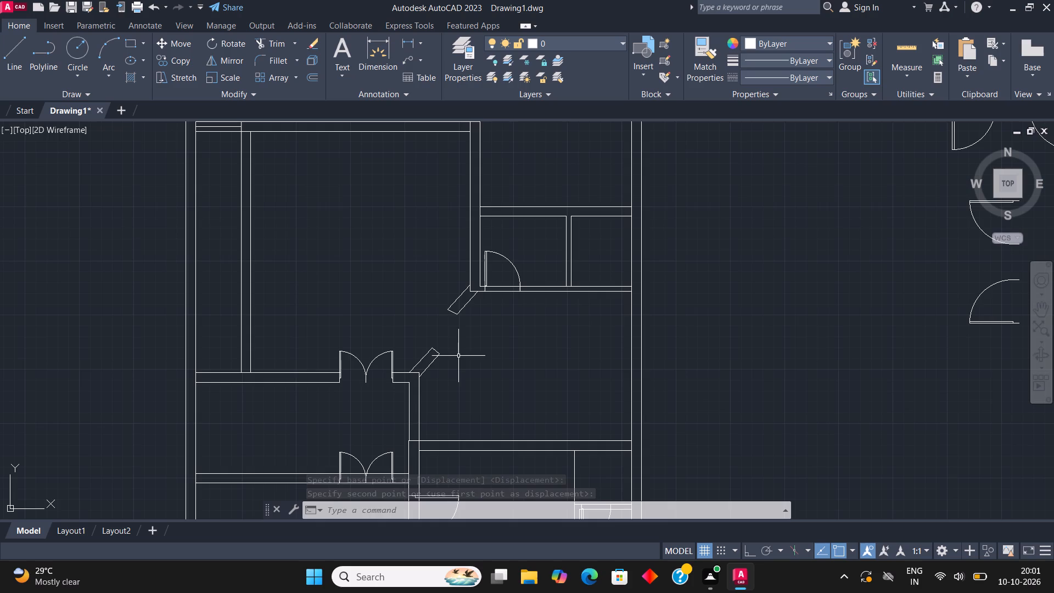
Erase both angled wall pieces between the upper double door's wall corner and the small room's lower-left corner.
click(458, 356)
scroll(458, 356, up, 2)
click(363, 284)
key(Delete)
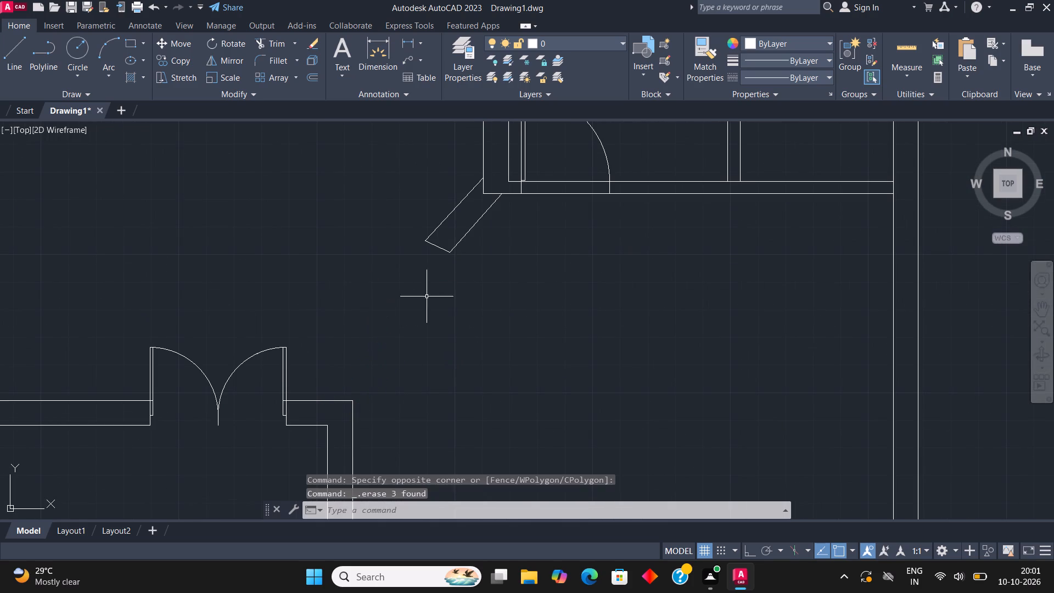
click(460, 300)
click(410, 208)
key(Delete)
Draw a line straight down from the small room's lower-left outer corner and across to the wall corner beside the upper double door.
scroll(500, 332, down, 2)
middle_drag(517, 324, 607, 254)
middle_drag(771, 321, 771, 326)
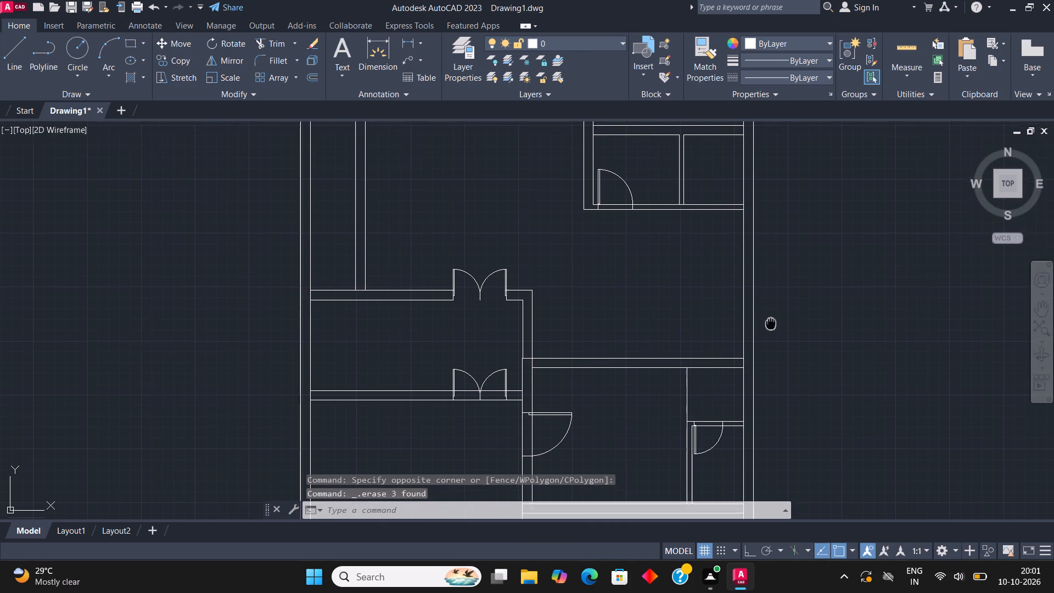
middle_drag(771, 326, 730, 410)
scroll(540, 315, up, 2)
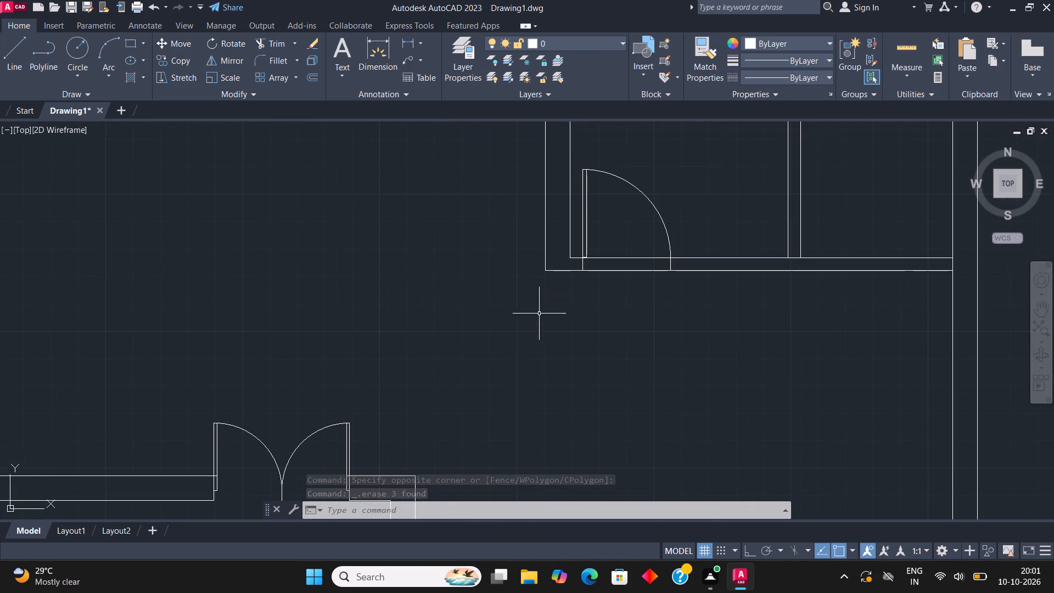
click(12, 59)
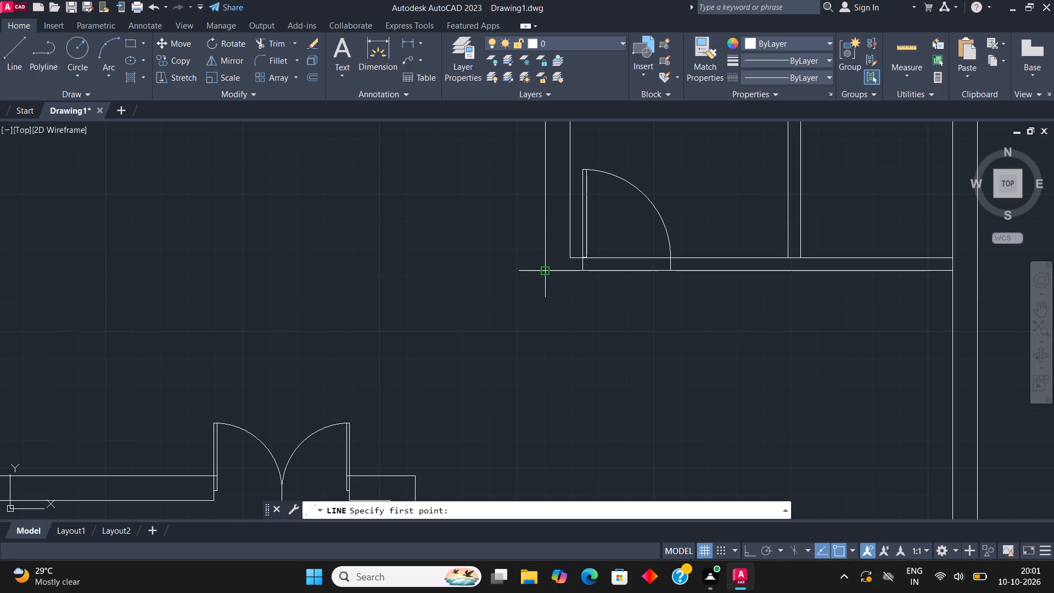
click(546, 268)
scroll(525, 376, down, 1)
key(F8)
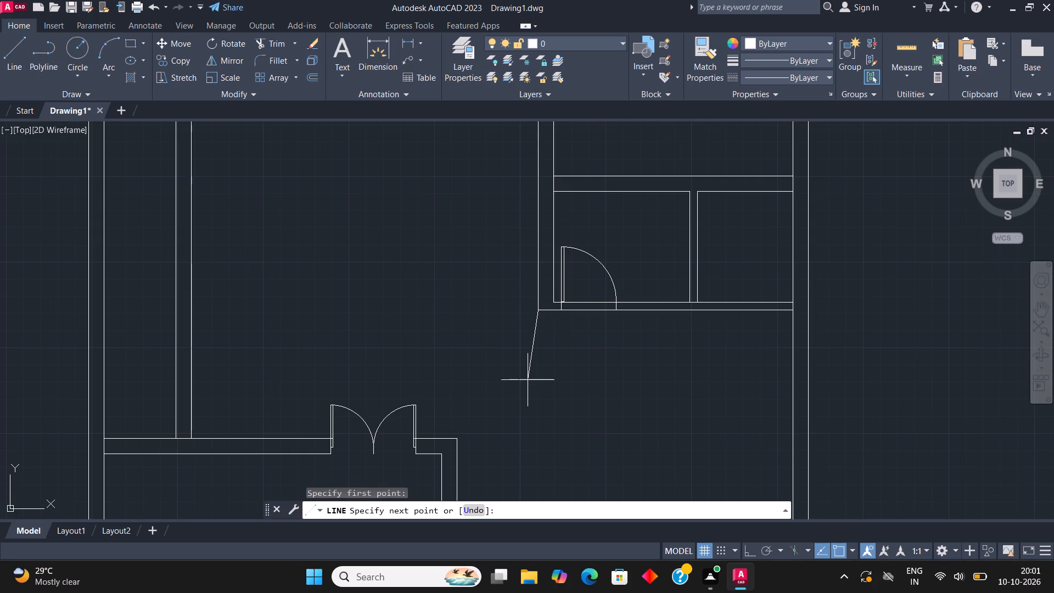
click(522, 432)
click(462, 434)
middle_drag(562, 338, 570, 279)
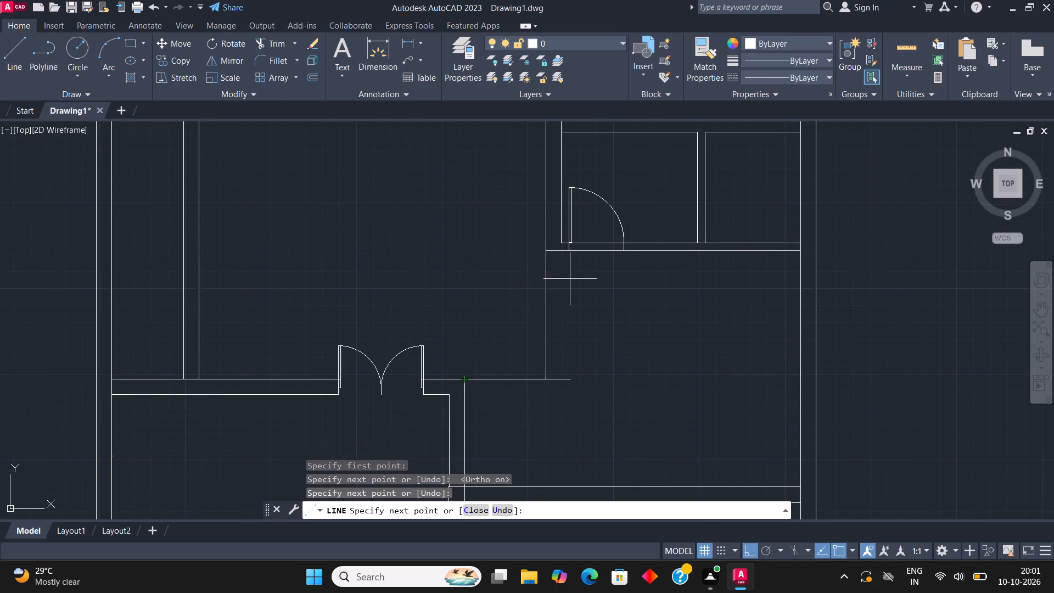
key(Escape)
Draw the second wall faces: a horizontal line from the double-door wall's lower corner and a vertical line down from the small room's inner corner.
scroll(565, 297, down, 2)
middle_drag(601, 319, 573, 304)
scroll(501, 301, up, 2)
middle_drag(553, 316, 495, 311)
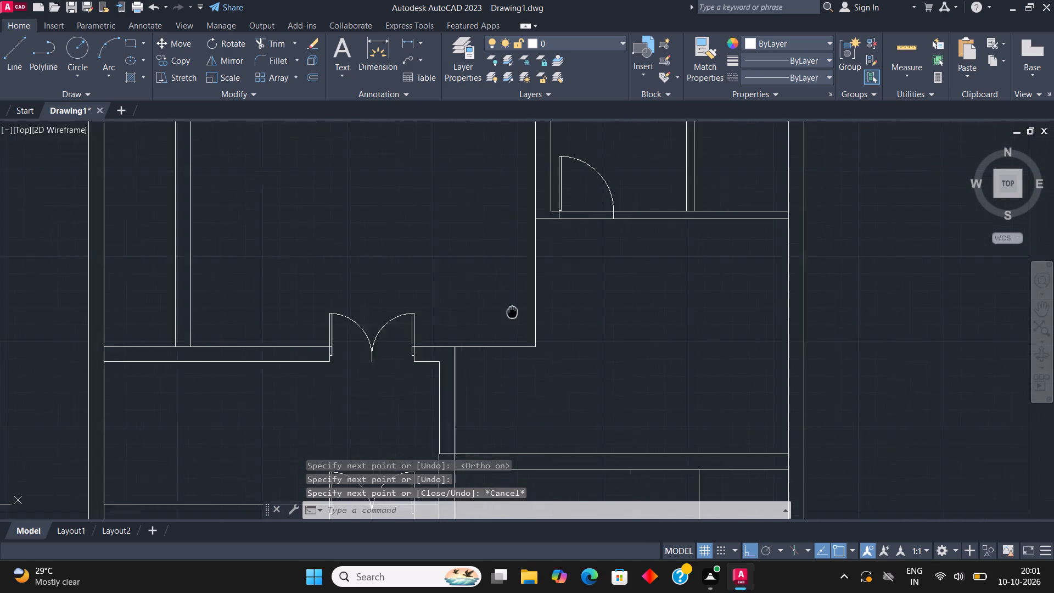
middle_drag(495, 311, 409, 310)
click(4, 51)
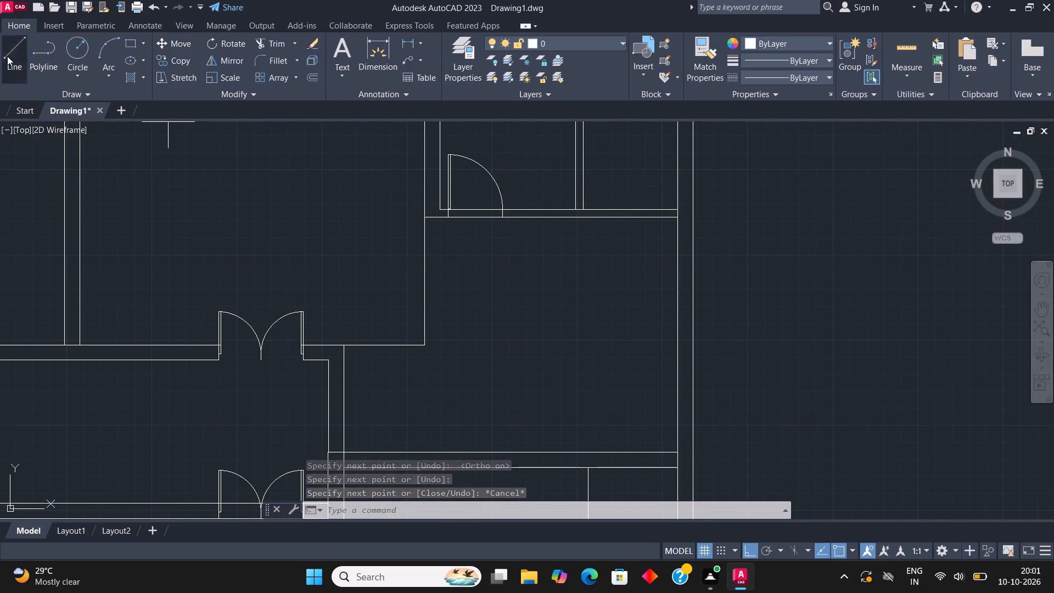
click(324, 365)
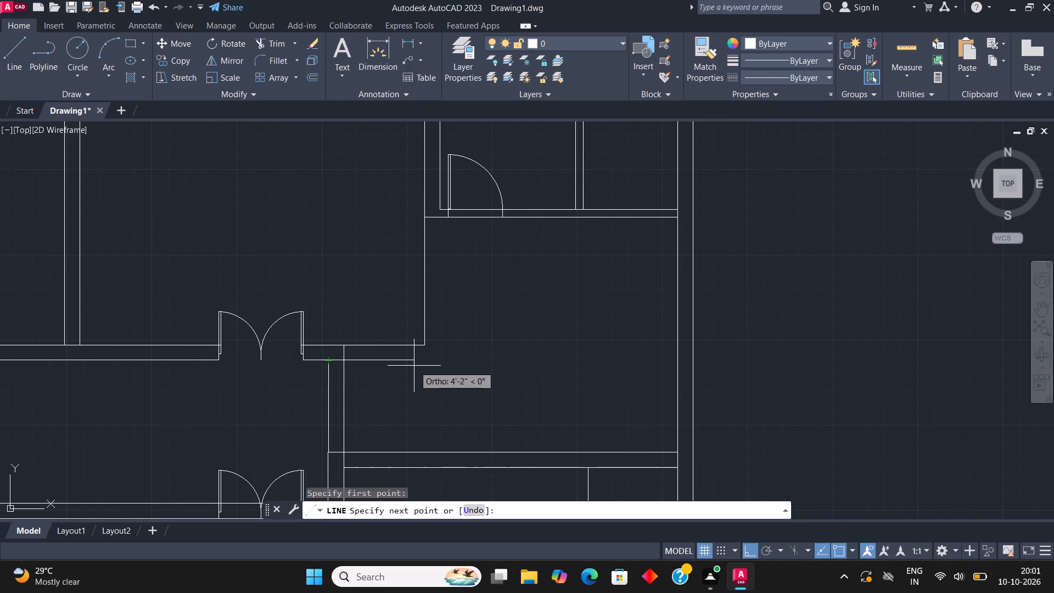
click(425, 364)
click(24, 45)
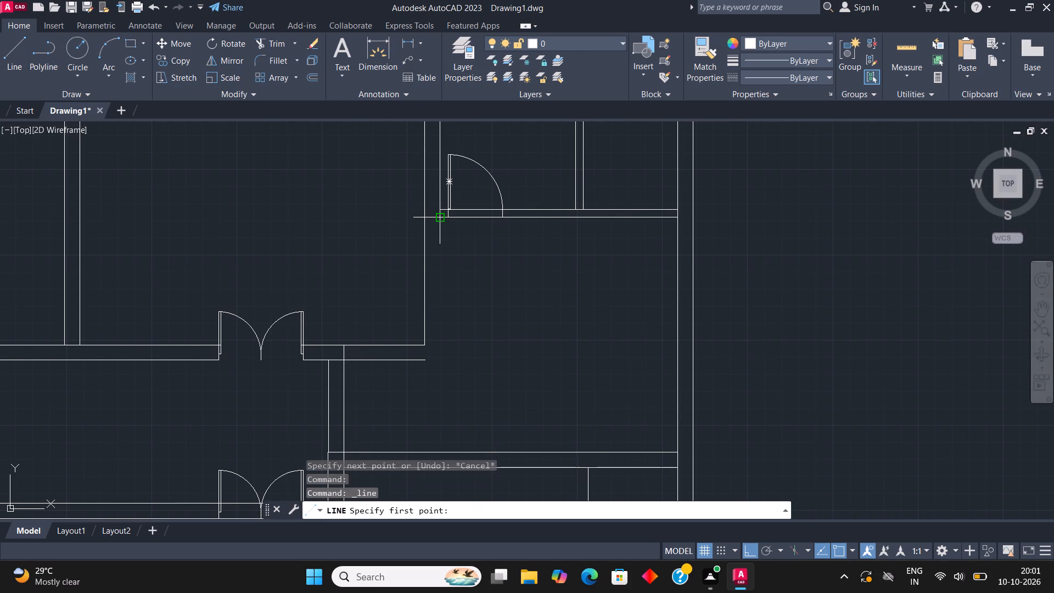
click(439, 206)
click(441, 325)
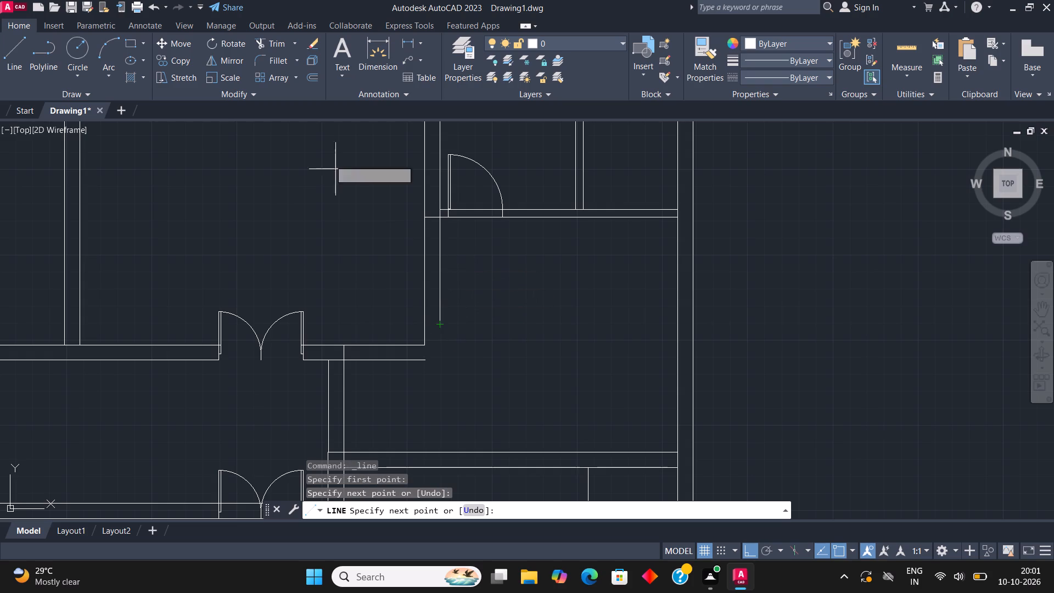
Fillet the new vertical and horizontal wall lines into a sharp outer corner.
click(270, 54)
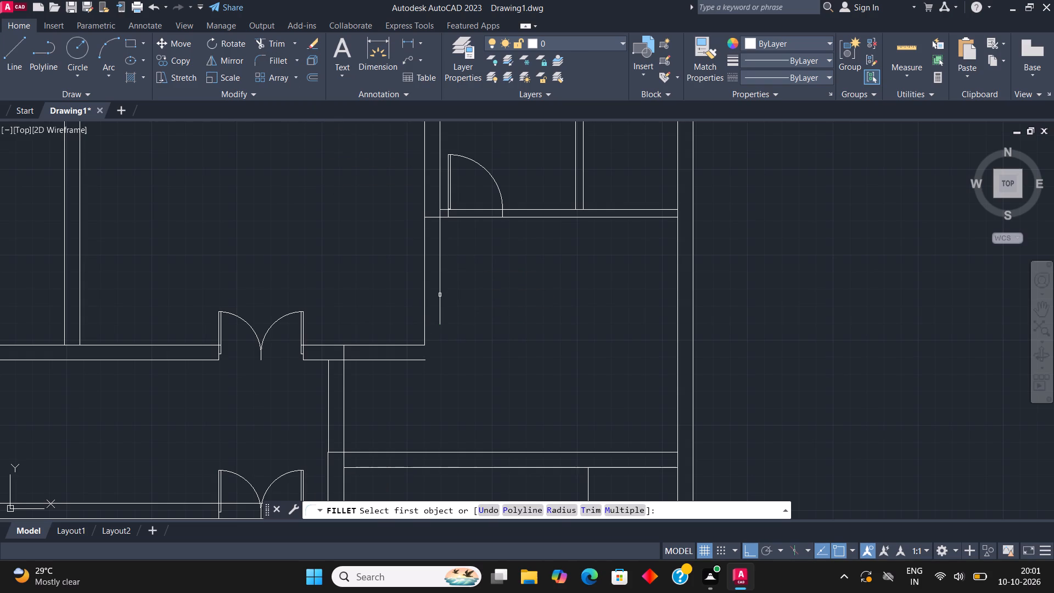
click(440, 295)
click(412, 358)
click(410, 362)
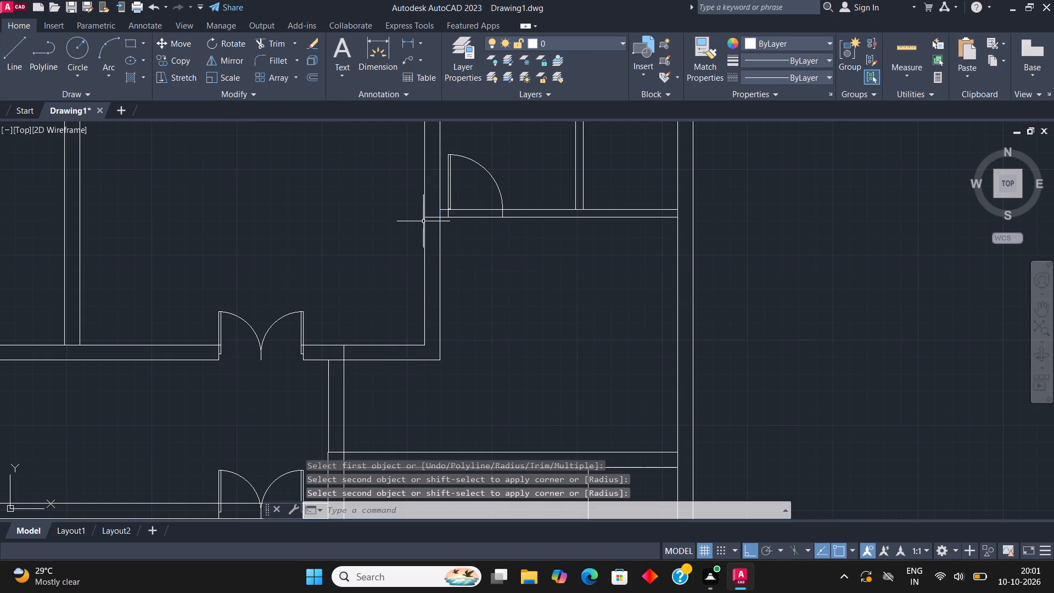
key(Escape)
Copy the spare single door with its leaf at the top and swing to the lower right onto the new vertical wall below the small room.
scroll(364, 288, down, 1)
middle_drag(373, 298, 410, 323)
scroll(408, 321, down, 1)
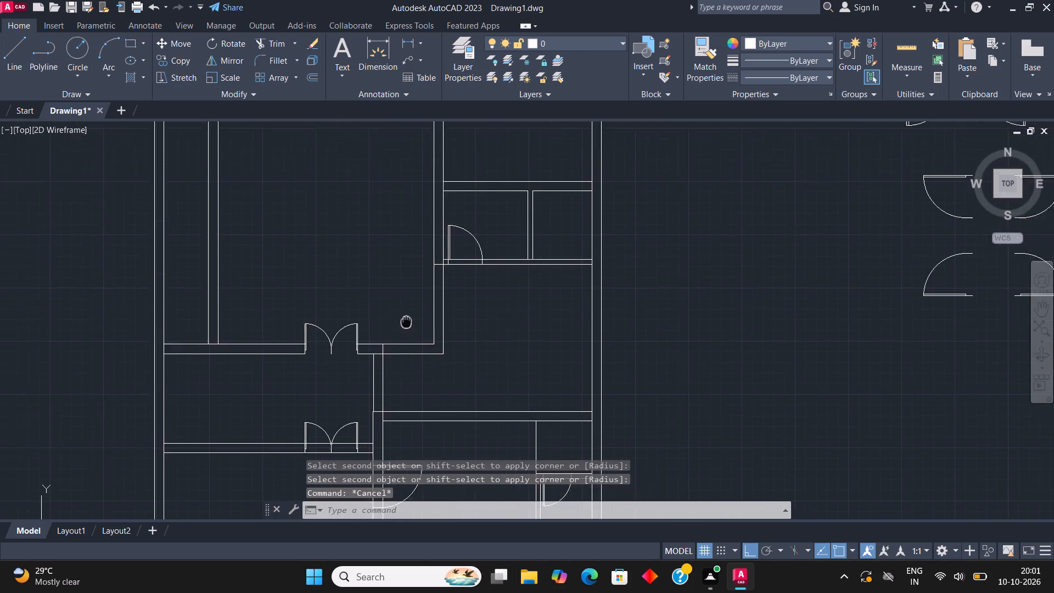
middle_drag(410, 323, 401, 324)
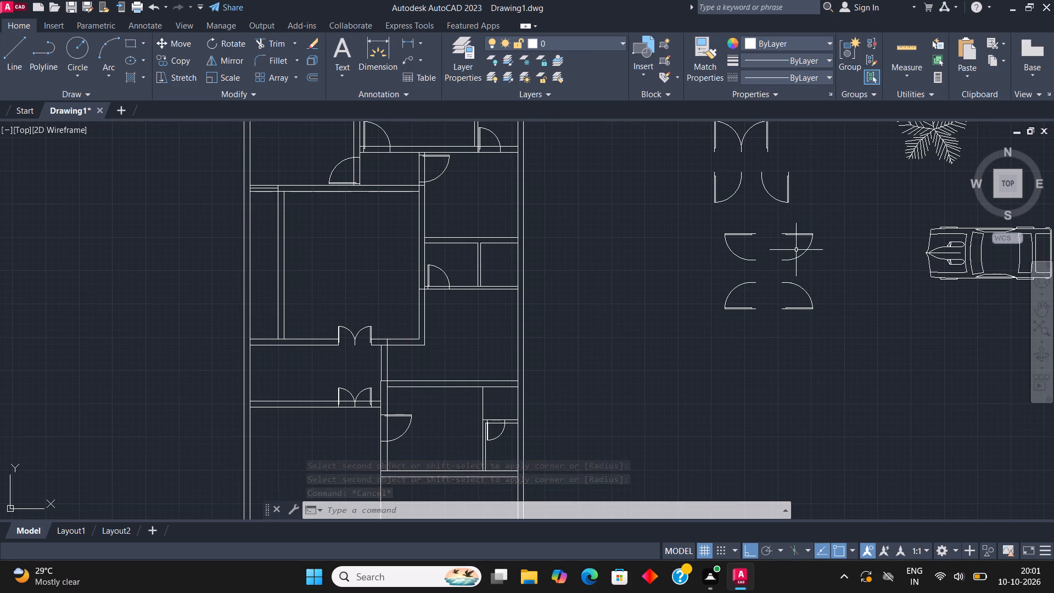
click(795, 235)
click(181, 61)
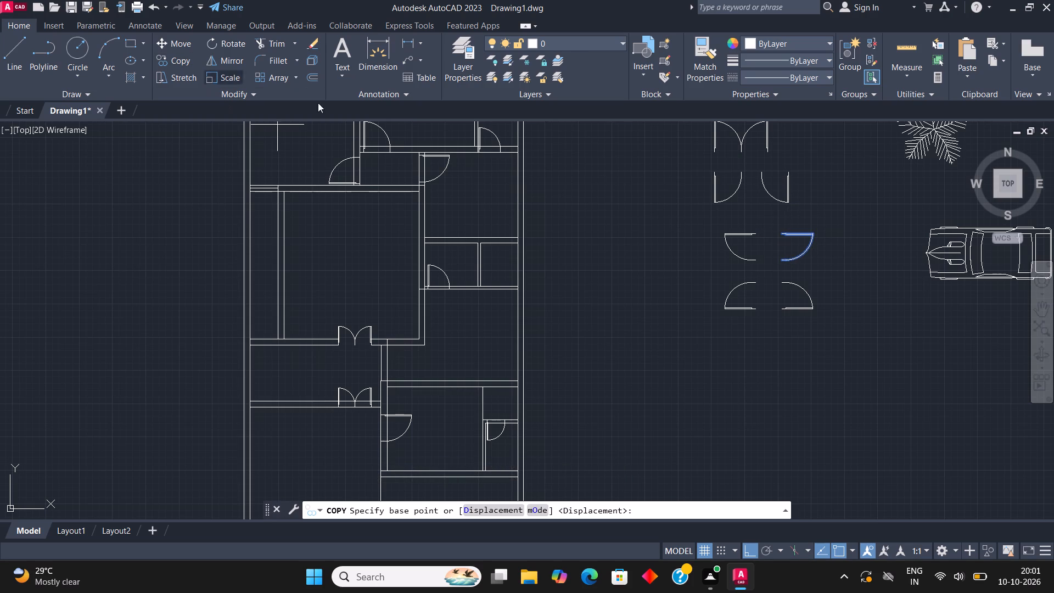
click(783, 231)
key(F8)
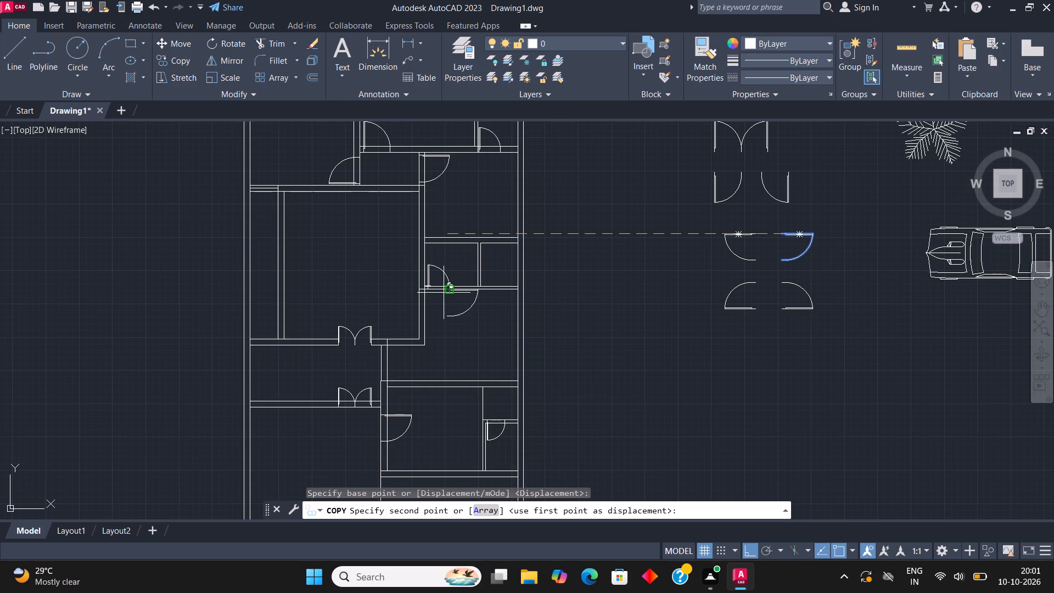
scroll(434, 299, up, 3)
click(366, 287)
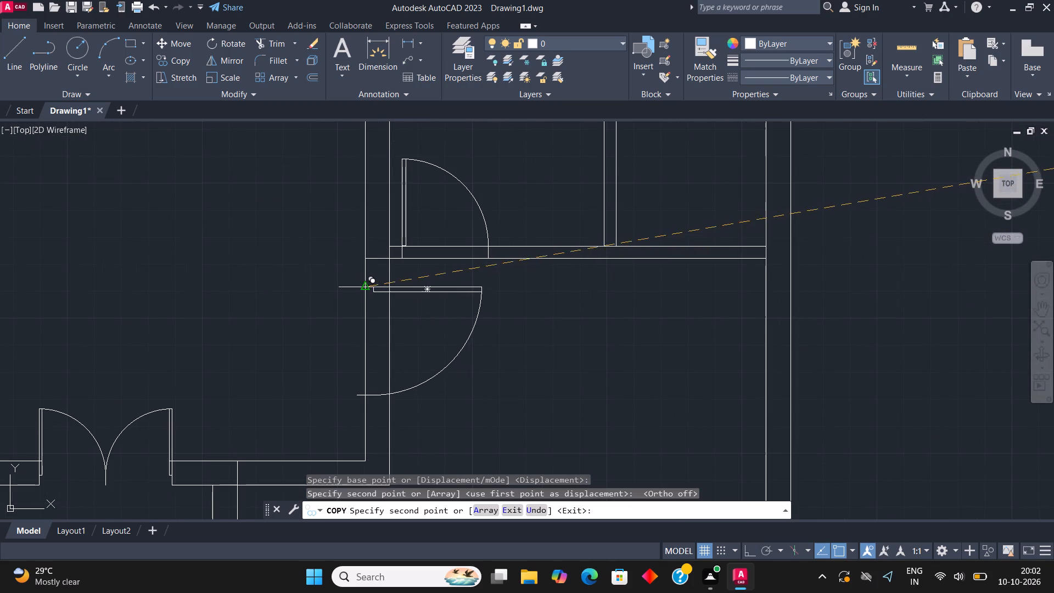
key(Escape)
Move the copied door so the end of its jamb line sits on the new vertical wall's left face, just below the small room.
click(439, 290)
click(176, 40)
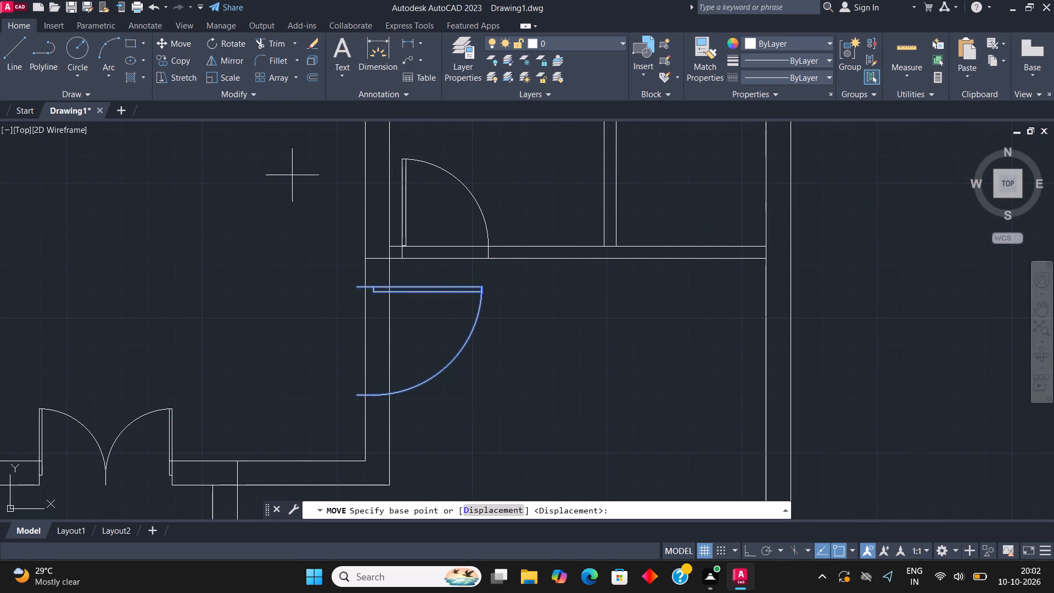
scroll(338, 259, up, 2)
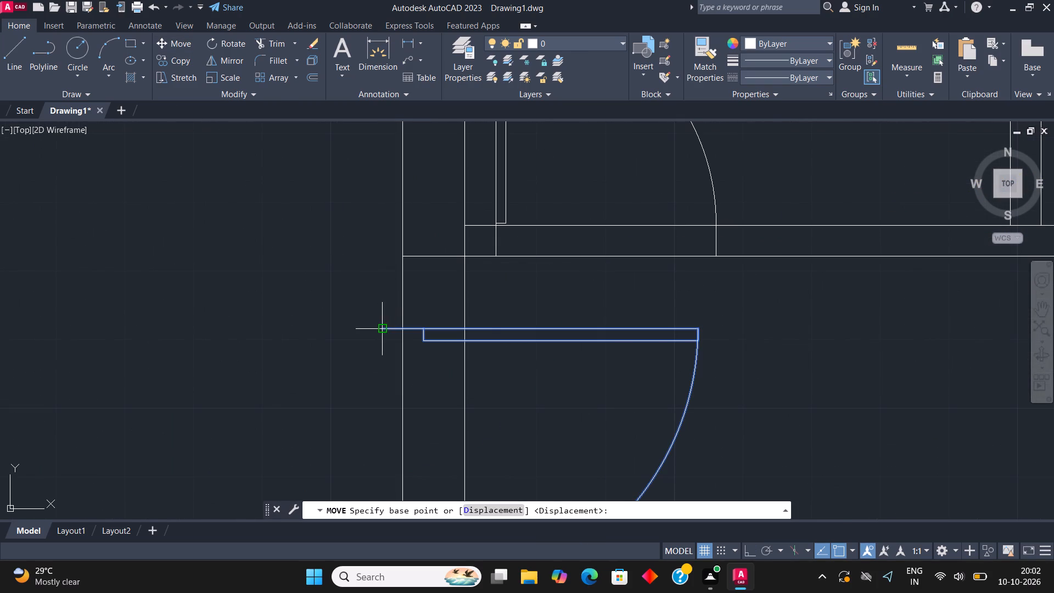
click(380, 333)
click(401, 314)
scroll(405, 250, down, 3)
key(Escape)
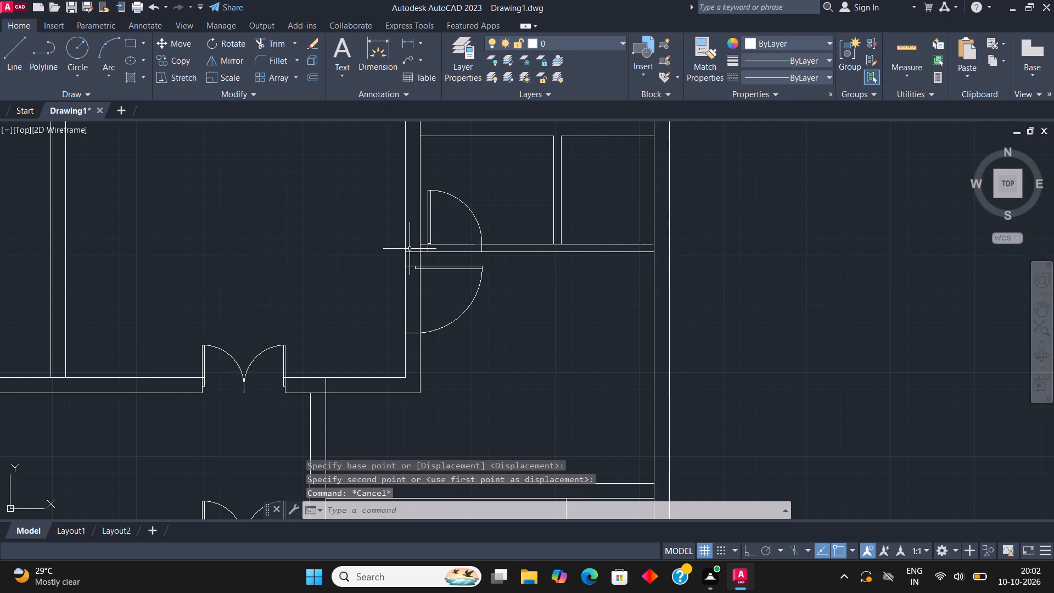
Trim the wall lines across the small room's door opening and the new door opening just below it.
click(270, 39)
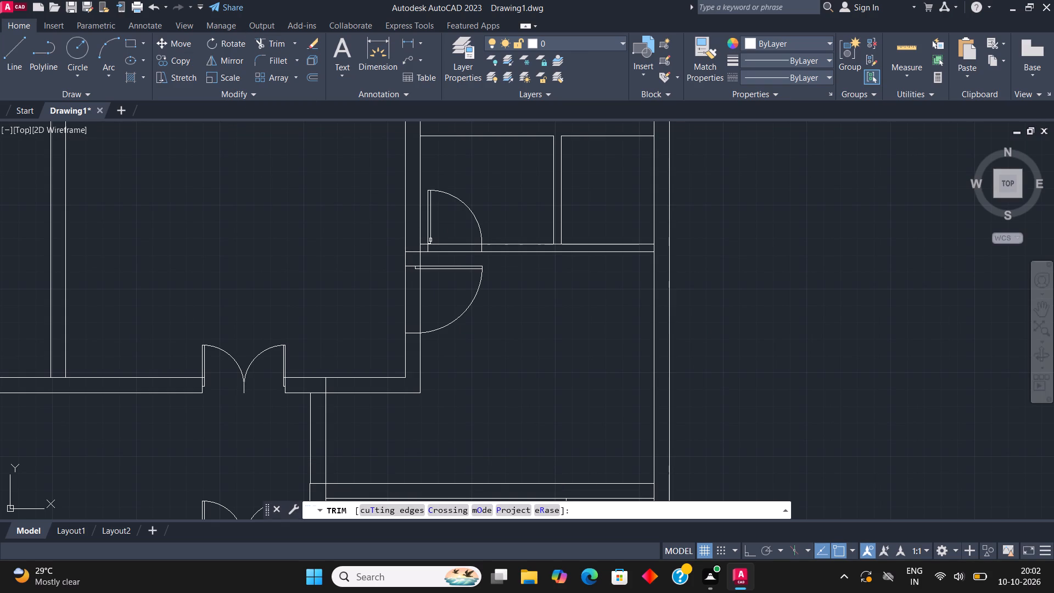
click(459, 256)
click(460, 233)
click(361, 318)
click(448, 293)
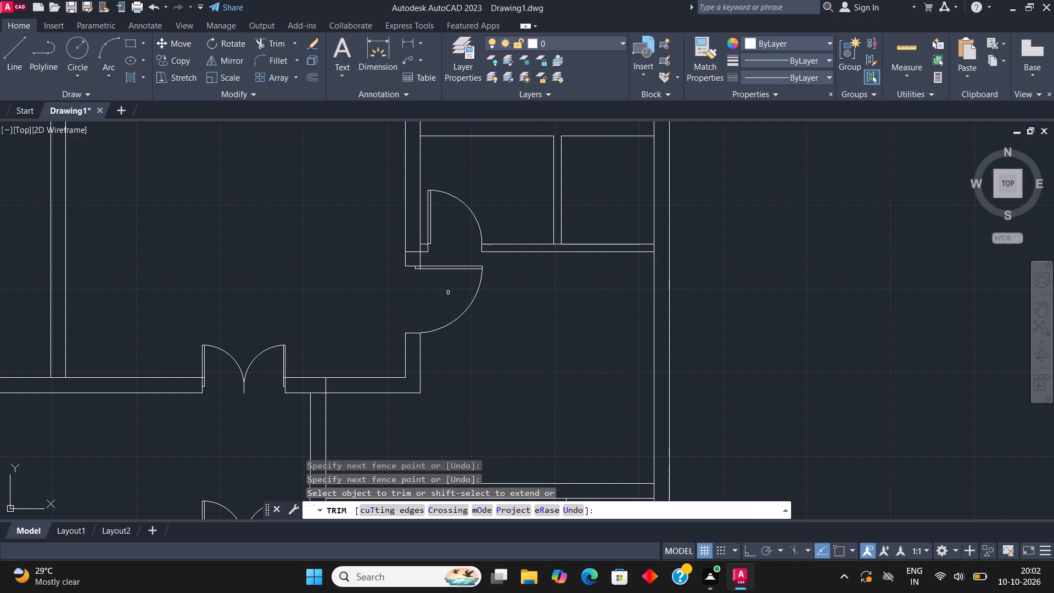
Trim the wall lines across the lower double door's opening.
scroll(487, 281, down, 3)
scroll(434, 353, up, 3)
drag(396, 321, 396, 322)
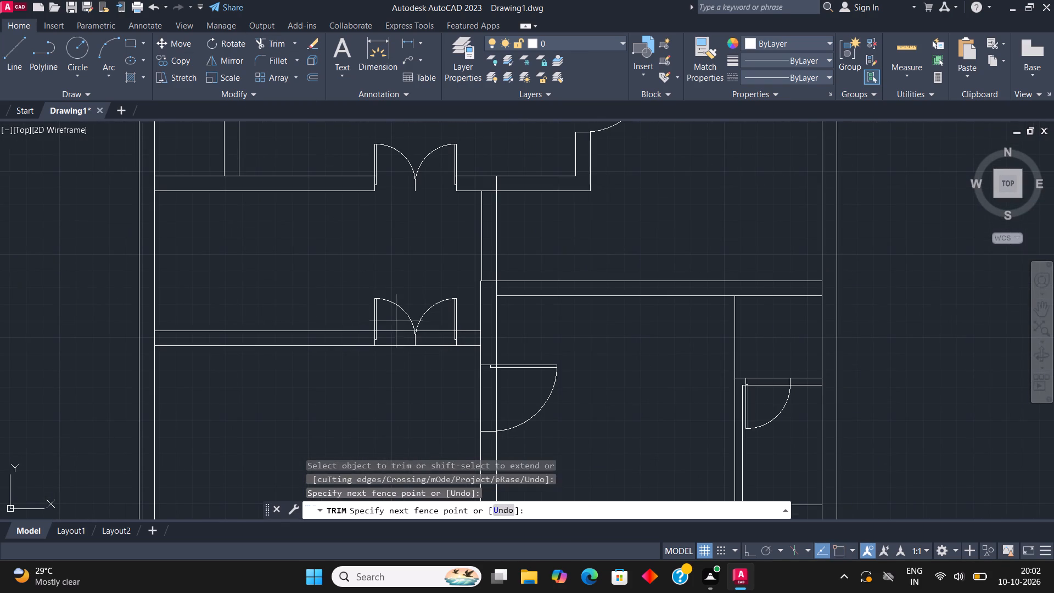
drag(396, 322, 396, 334)
drag(399, 363, 401, 368)
click(445, 320)
click(386, 339)
click(388, 372)
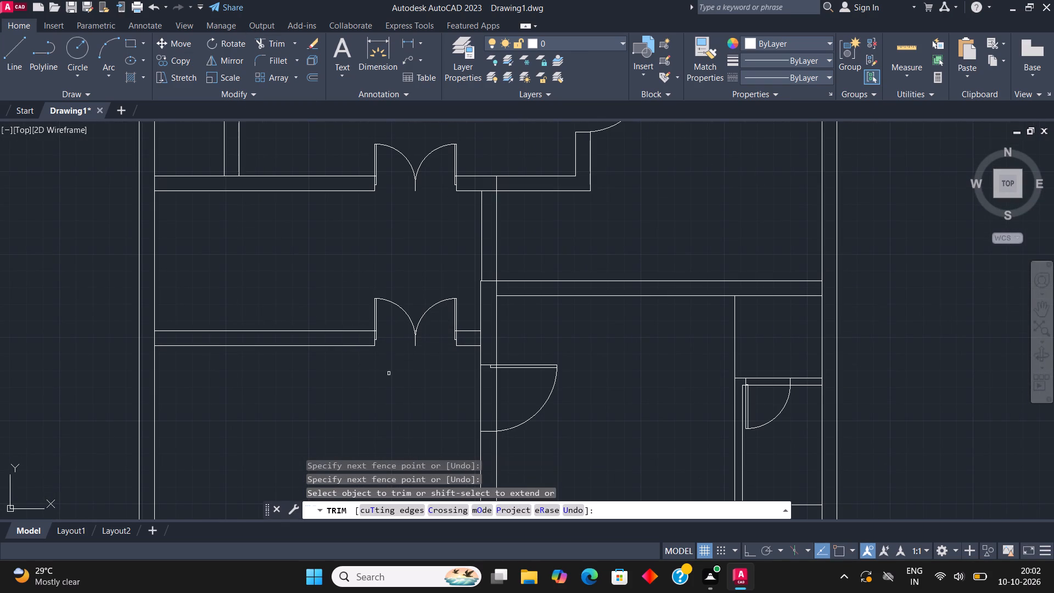
scroll(402, 327, up, 3)
click(449, 343)
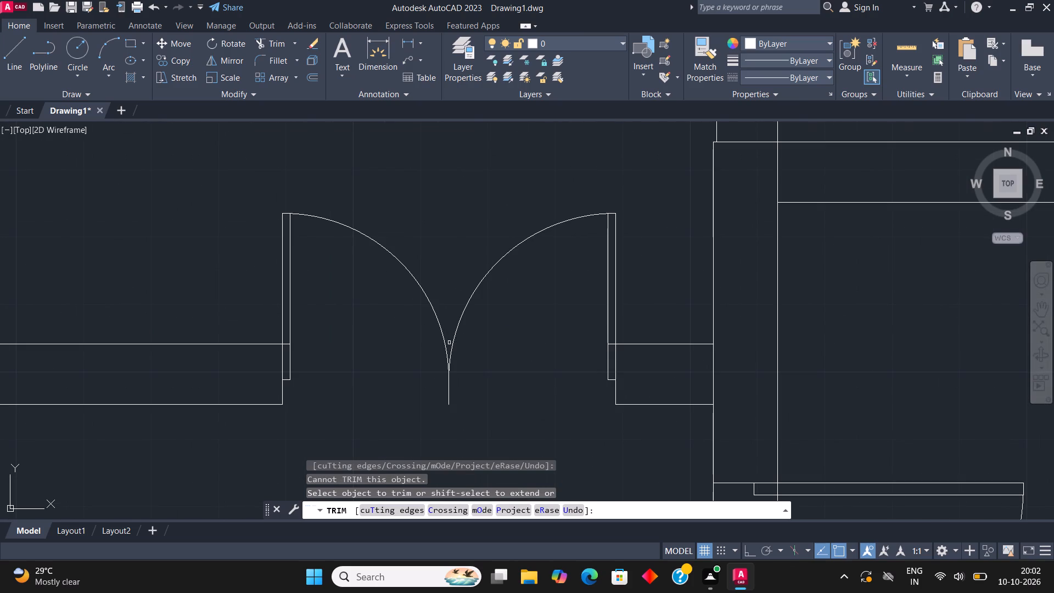
Trim the wall lines across the single door beside the lower double door and across the small door in that room's corner.
scroll(442, 270, down, 3)
click(506, 385)
click(584, 389)
scroll(453, 340, down, 2)
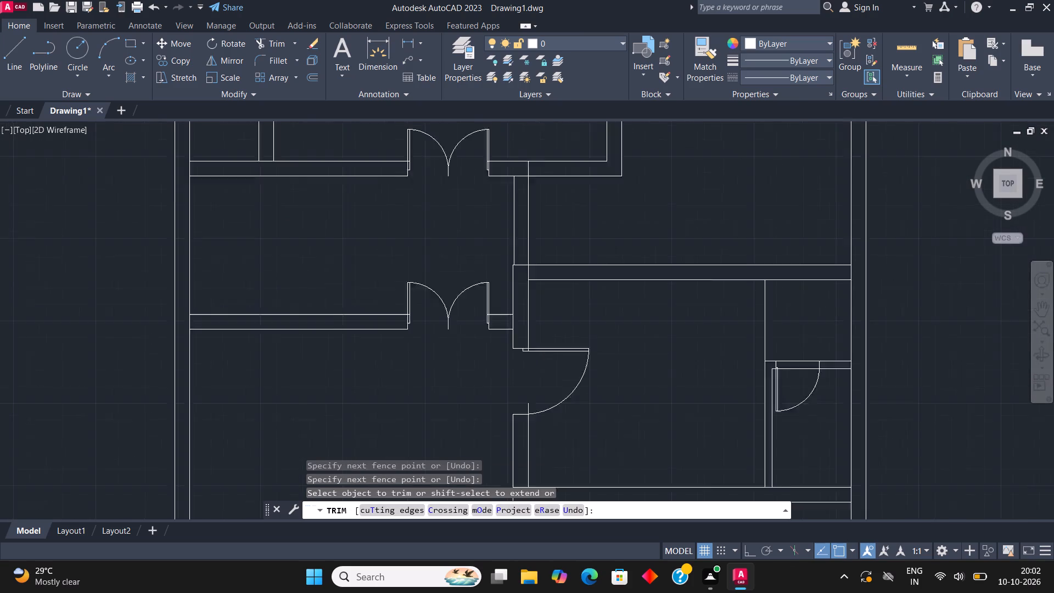
scroll(521, 383, up, 2)
click(462, 381)
scroll(462, 370, down, 1)
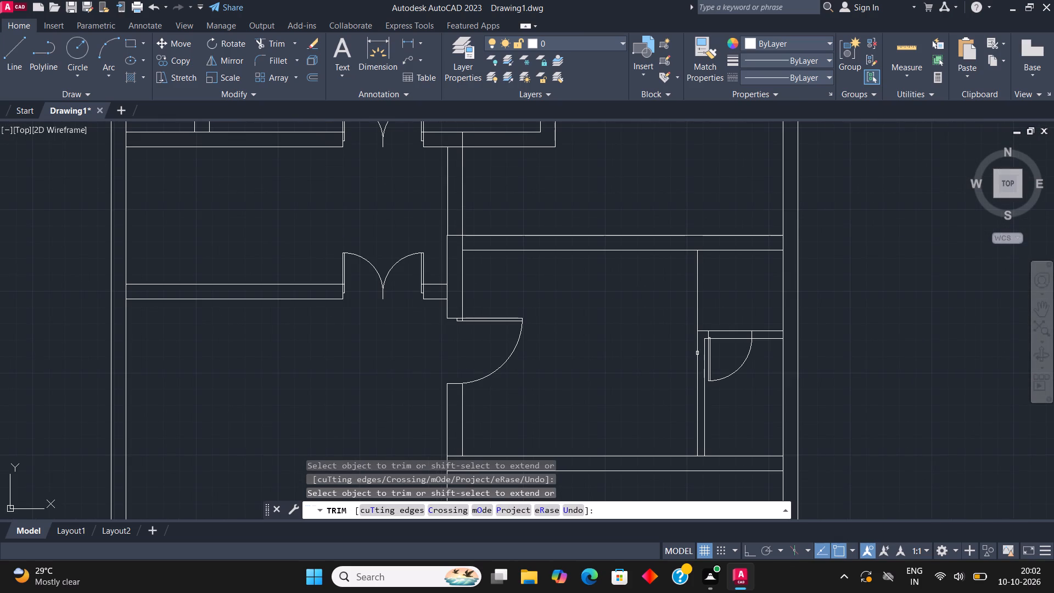
scroll(732, 354, up, 2)
click(732, 353)
click(727, 265)
scroll(591, 457, down, 5)
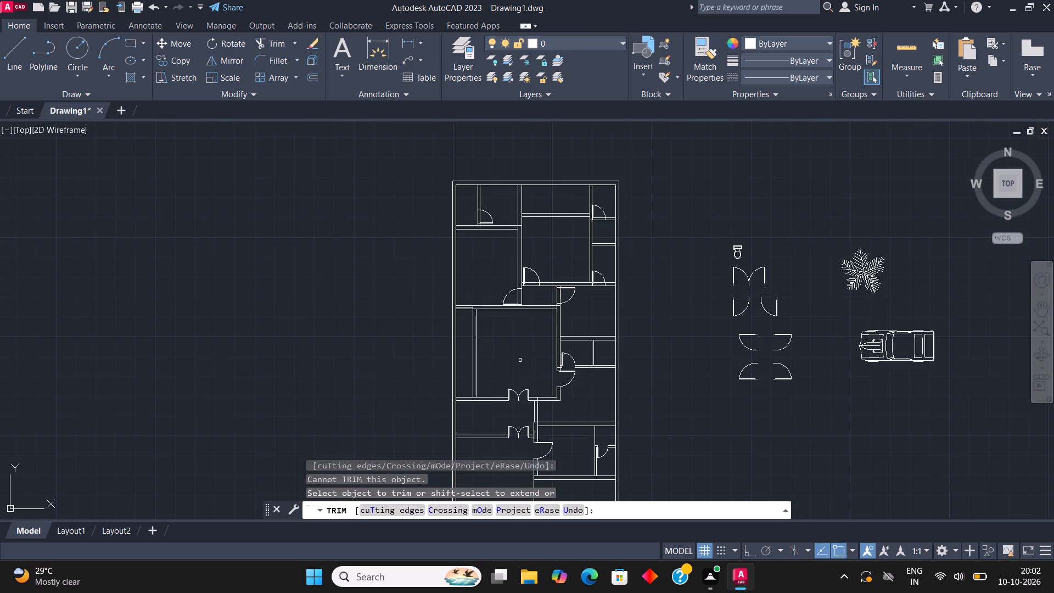
Trim the wall lines across the four single-door openings around the passage above the large central room.
scroll(531, 293, up, 6)
drag(206, 321, 211, 321)
click(397, 343)
scroll(399, 343, down, 3)
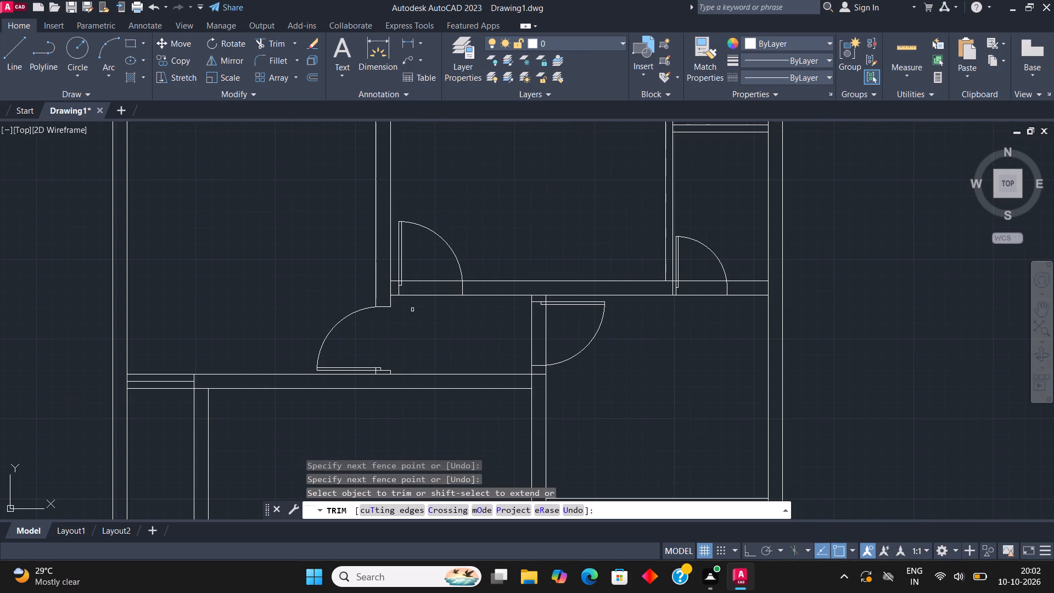
click(424, 279)
click(430, 306)
click(436, 279)
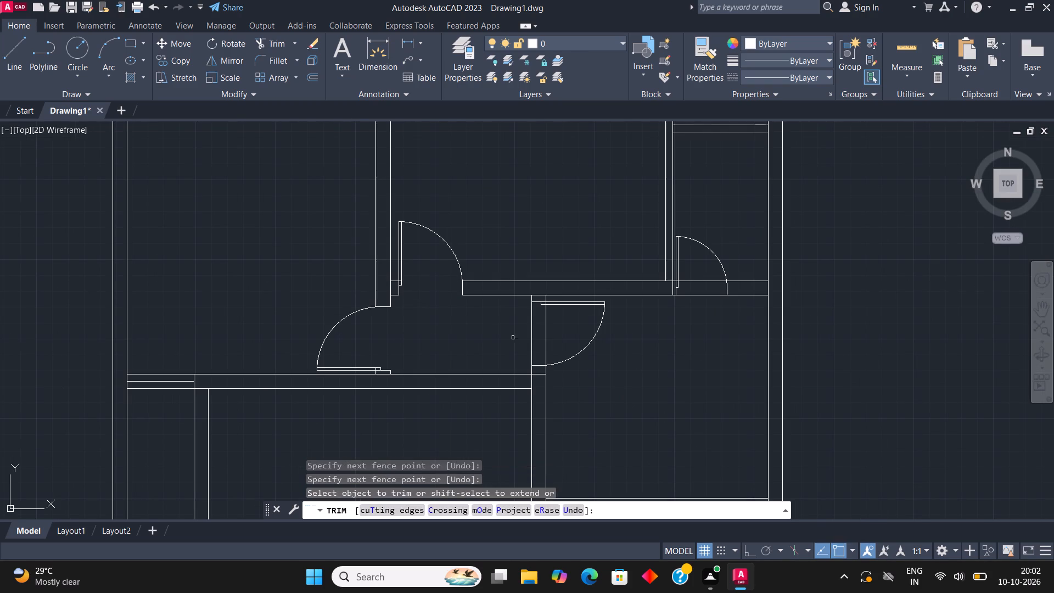
click(520, 340)
click(596, 335)
click(708, 268)
click(708, 337)
Trim the wall lines across the door openings of the plan's top-left and top-right small rooms.
scroll(619, 467, down, 2)
scroll(446, 285, up, 3)
click(456, 296)
click(527, 300)
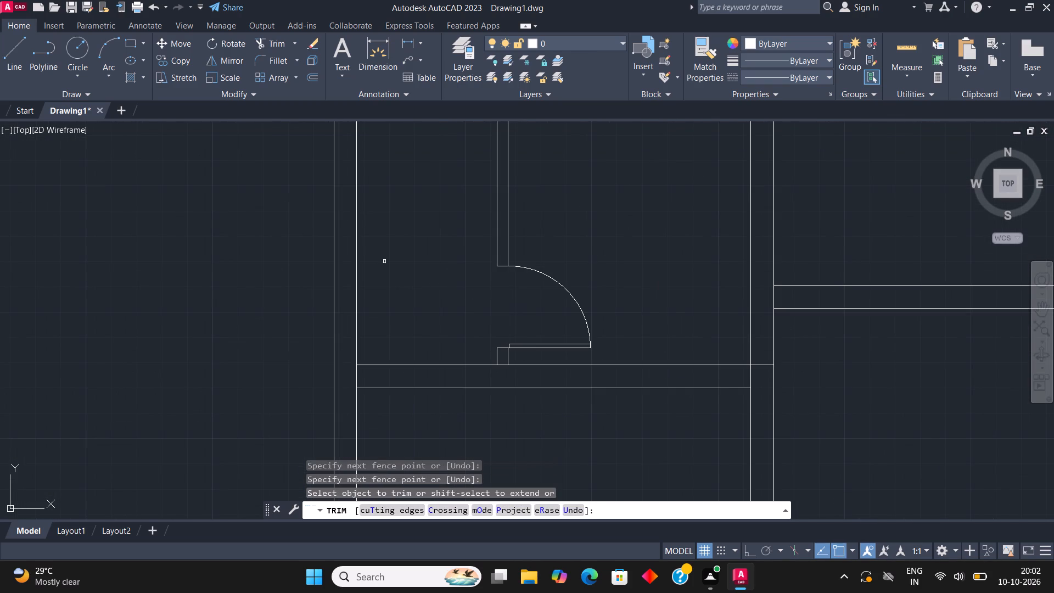
scroll(354, 285, down, 3)
scroll(594, 271, up, 2)
click(546, 313)
click(546, 371)
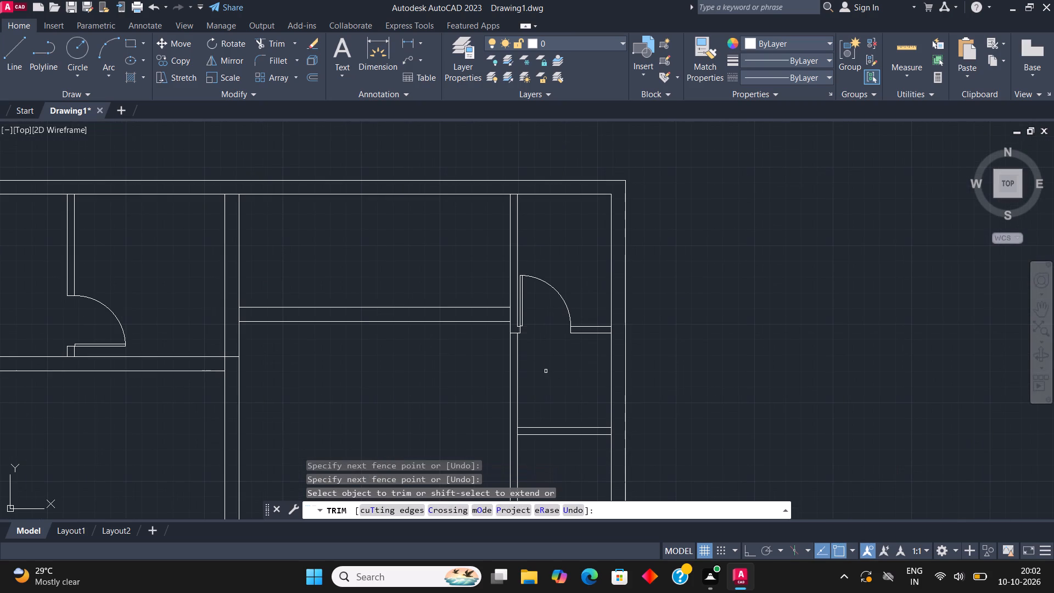
key(Escape)
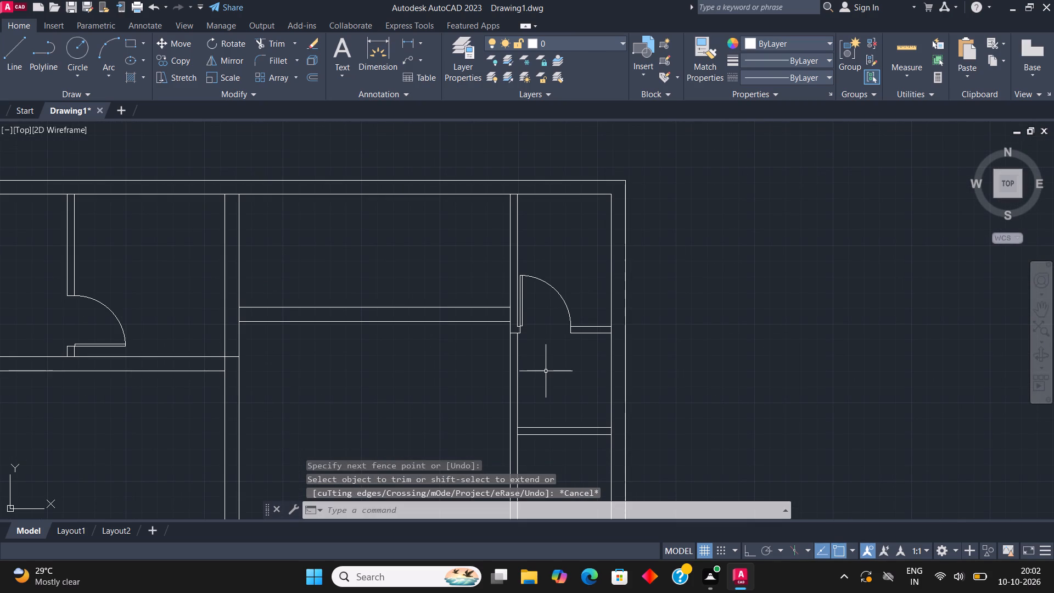
Draw a window in the partition beside the plan's top-right small room: a rectangle across the wall thickness with a centre line along its length.
scroll(540, 376, down, 2)
middle_drag(547, 374, 591, 261)
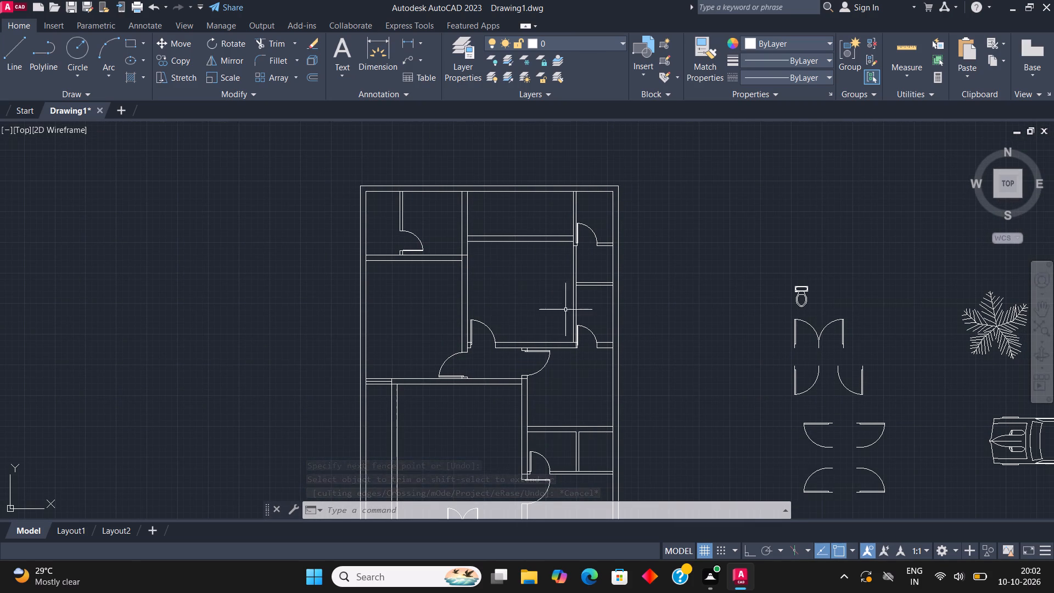
middle_drag(857, 346, 808, 344)
middle_drag(473, 294, 497, 310)
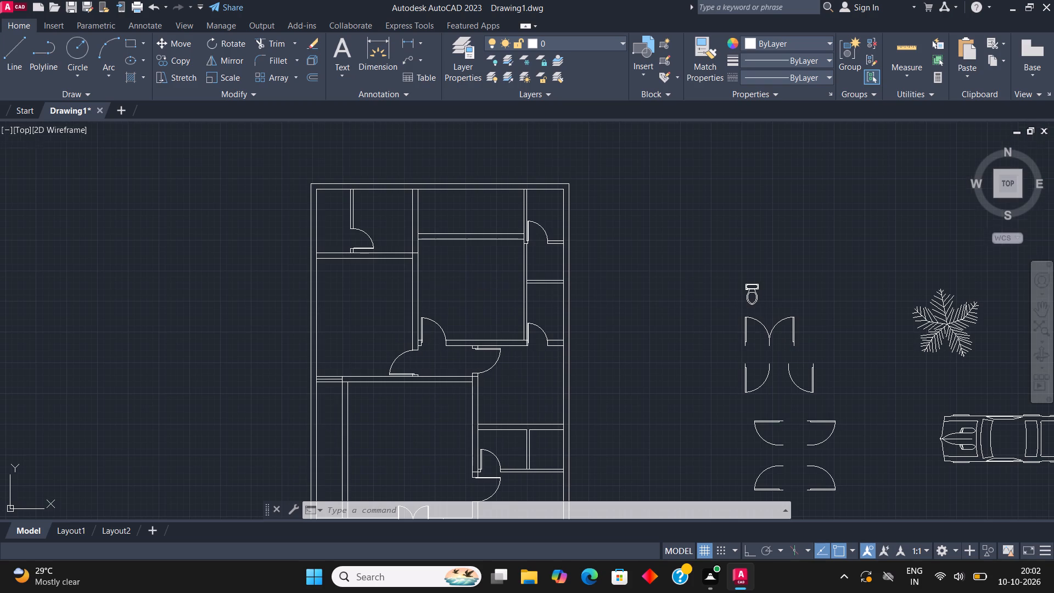
middle_drag(497, 310, 522, 366)
scroll(566, 268, up, 2)
middle_drag(597, 304, 569, 304)
scroll(569, 304, up, 1)
middle_drag(564, 304, 469, 309)
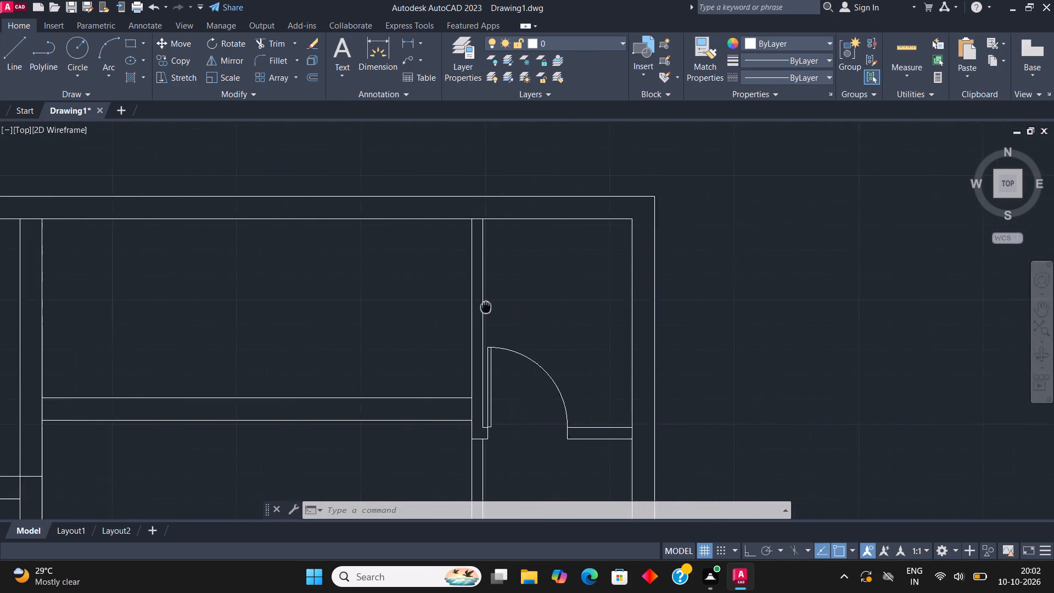
middle_drag(469, 309, 456, 315)
scroll(464, 320, up, 1)
click(127, 42)
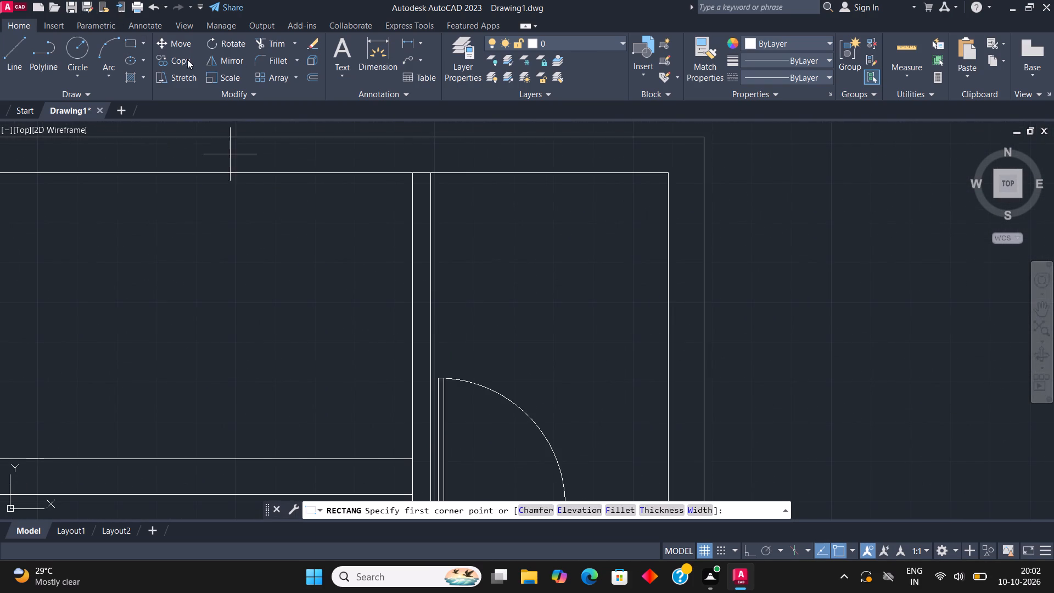
click(412, 388)
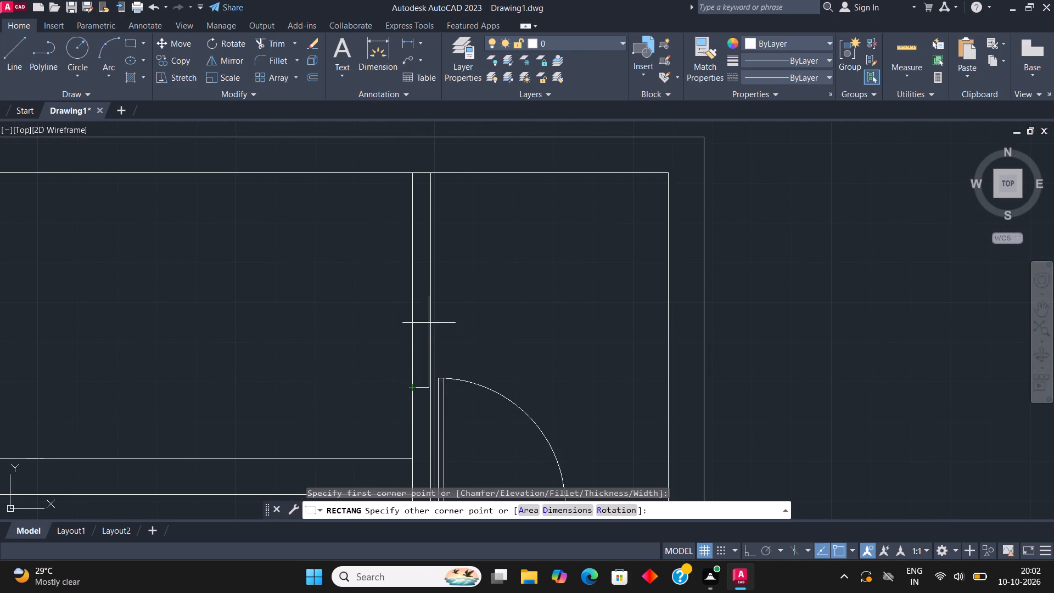
click(434, 228)
click(18, 51)
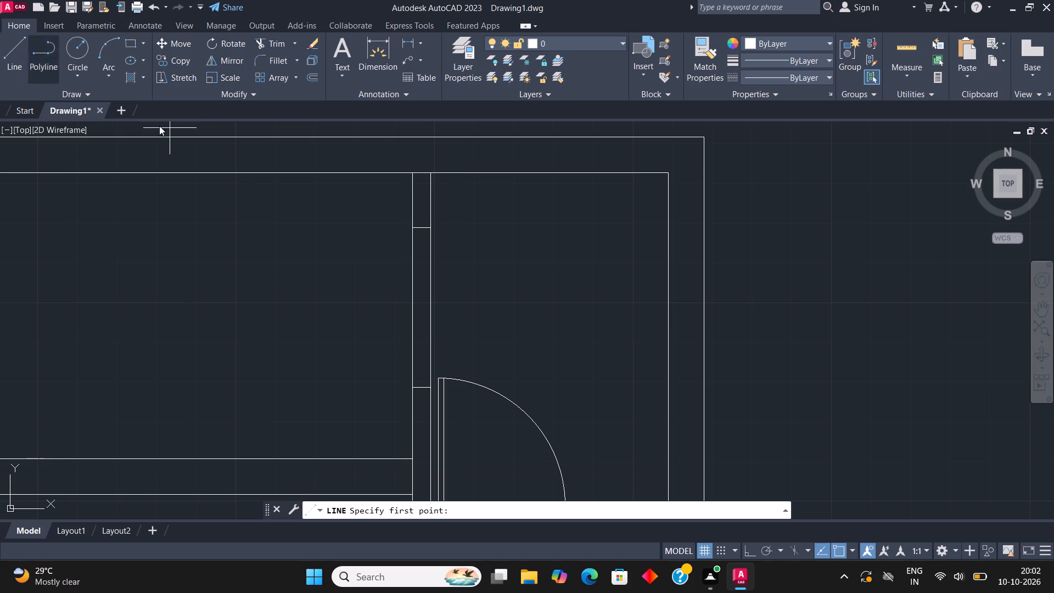
click(422, 386)
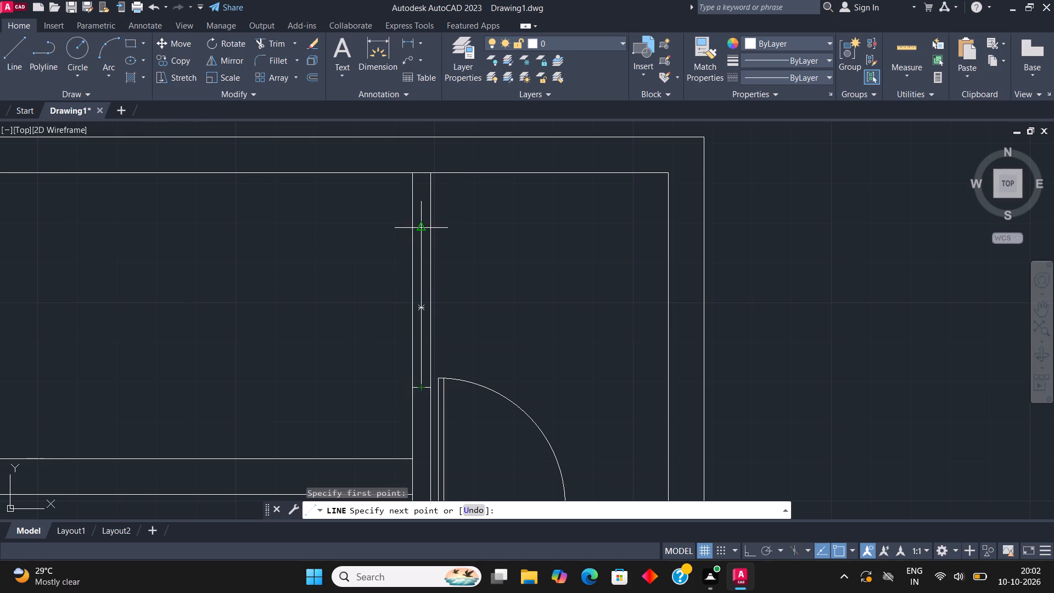
click(423, 229)
key(Escape)
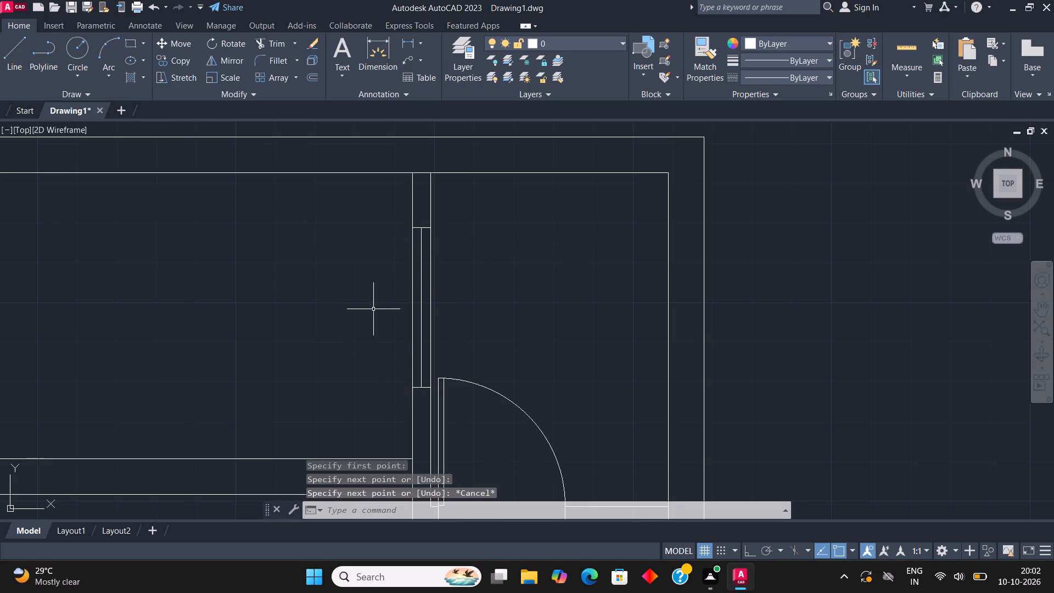
Draw a window rectangle with a lengthwise centre line in the wall between the top-left room and the top-middle room.
middle_drag(378, 312, 511, 325)
scroll(524, 329, down, 2)
middle_drag(410, 327, 510, 312)
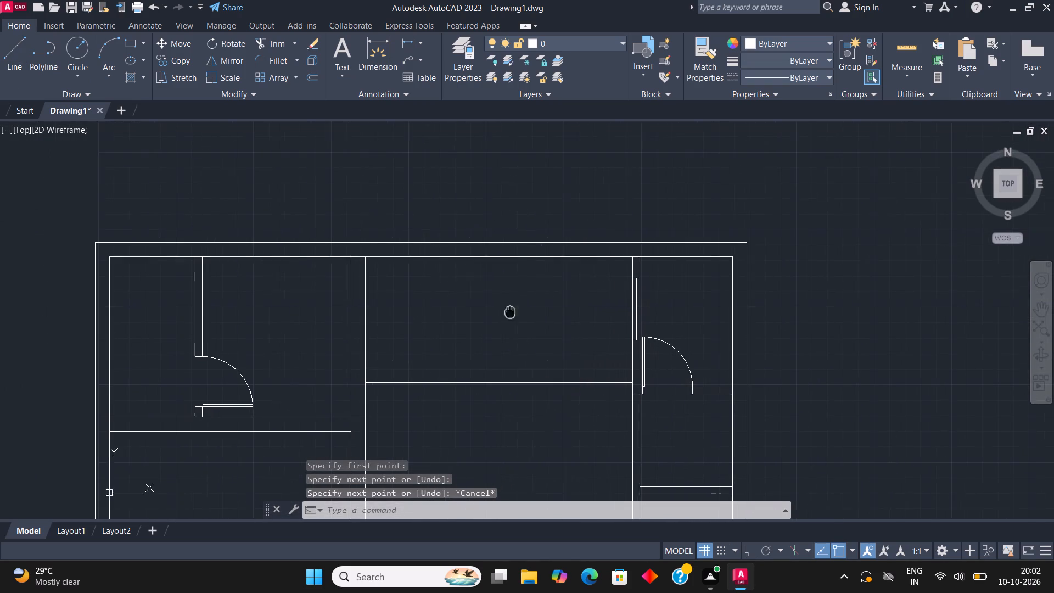
click(129, 43)
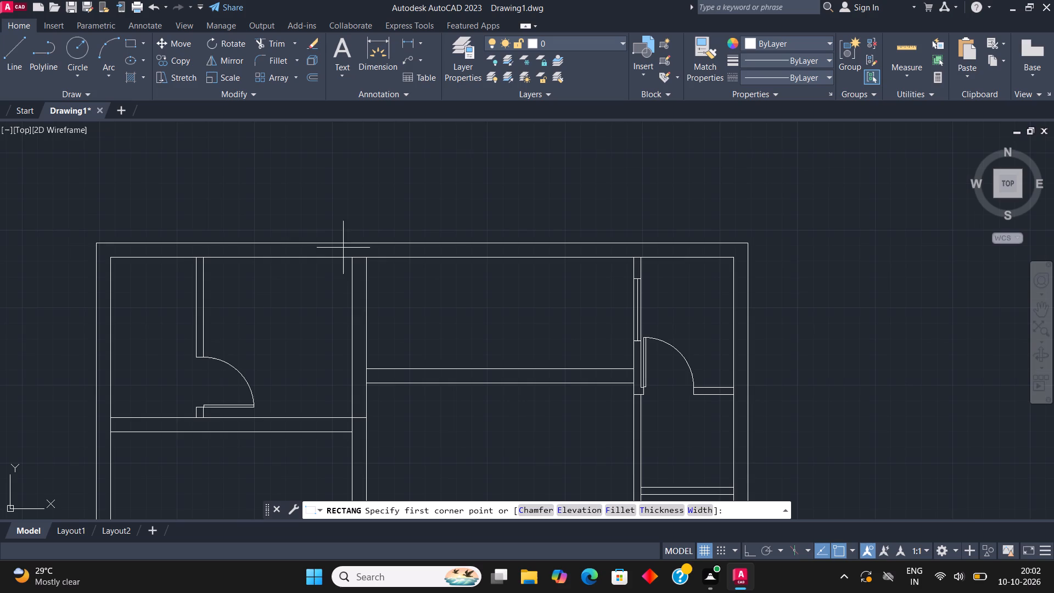
scroll(365, 325, up, 1)
click(344, 259)
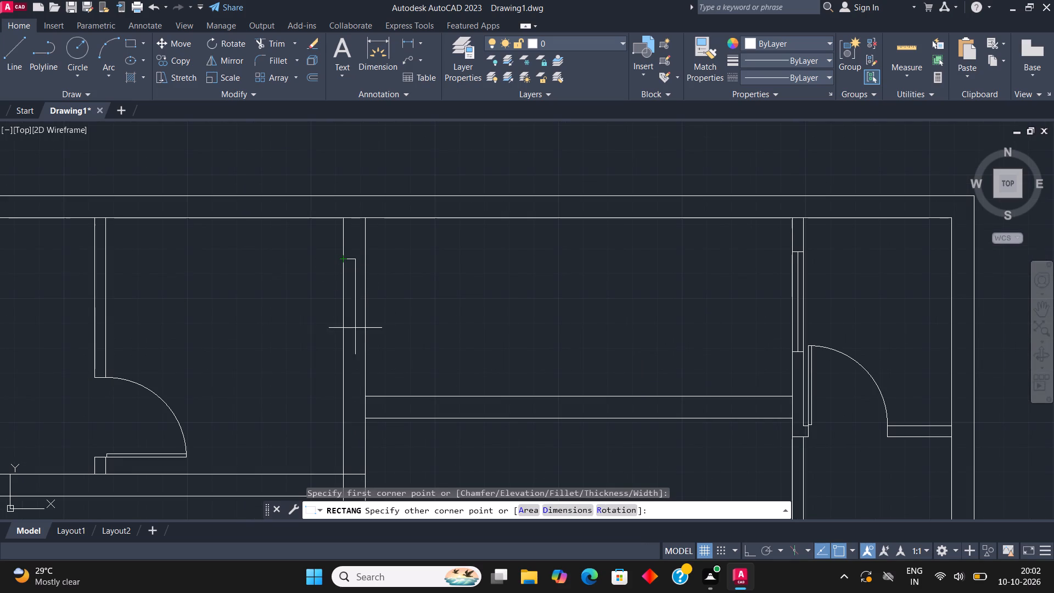
click(367, 364)
click(17, 43)
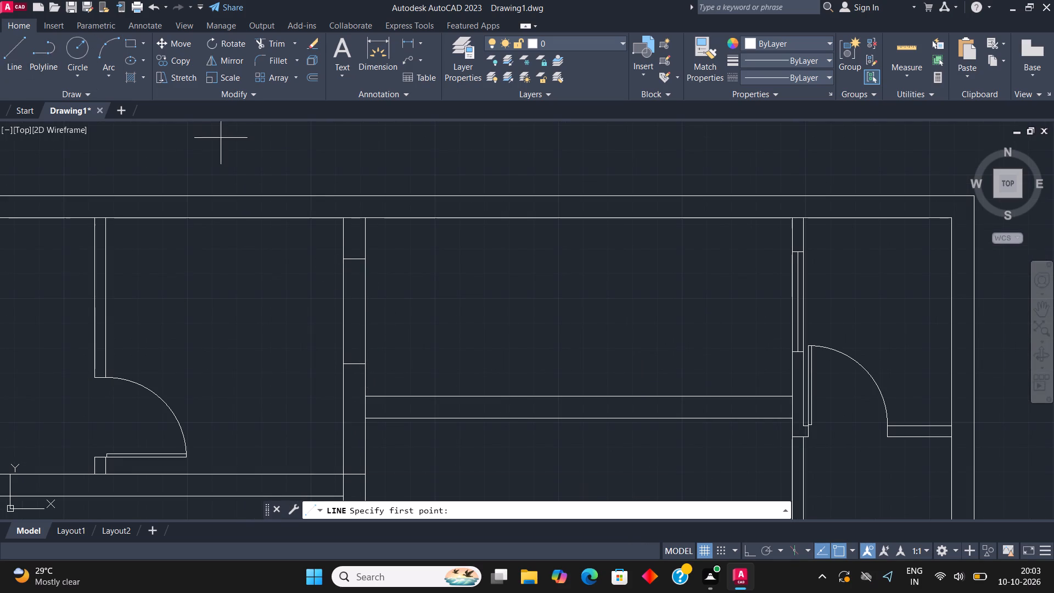
click(356, 363)
click(357, 261)
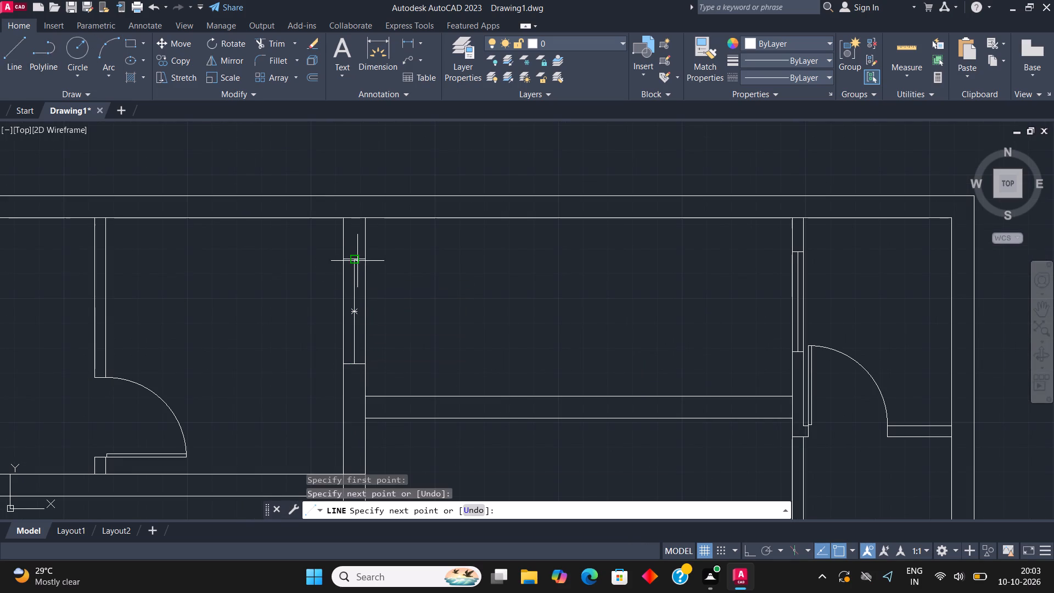
key(Escape)
Draw a window rectangle with a lengthwise centre line in the middle of the horizontal wall below the top-middle room.
scroll(435, 264, down, 1)
middle_drag(448, 273, 453, 249)
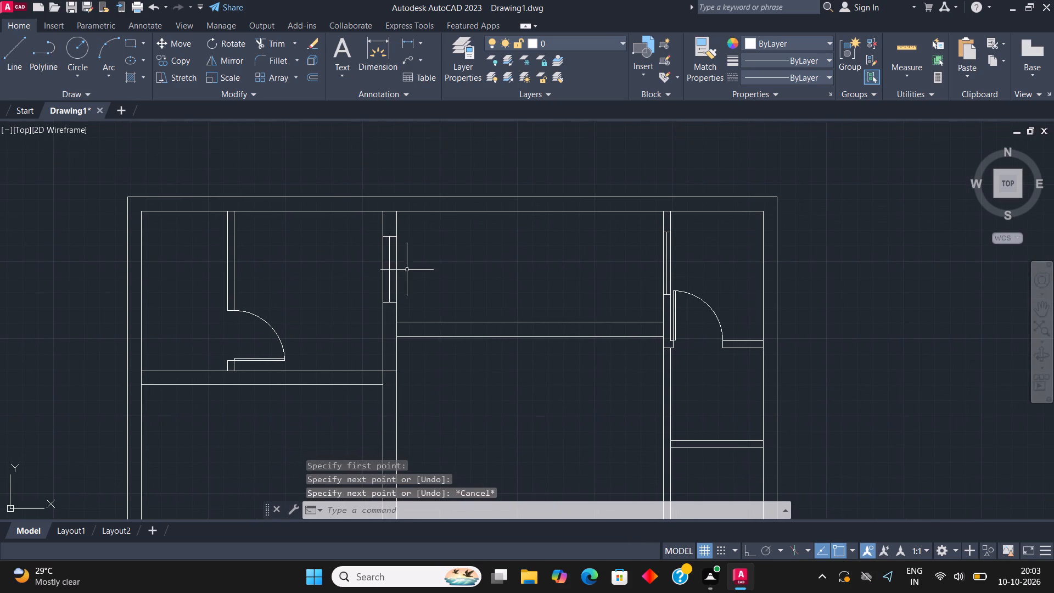
scroll(400, 281, down, 1)
scroll(508, 305, up, 2)
middle_drag(502, 304, 403, 313)
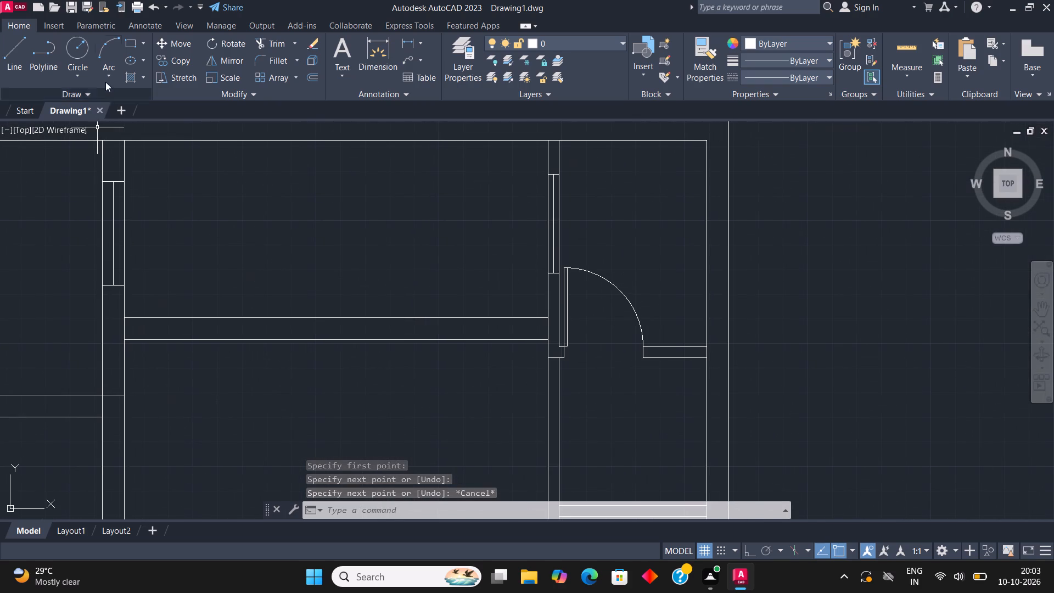
click(135, 41)
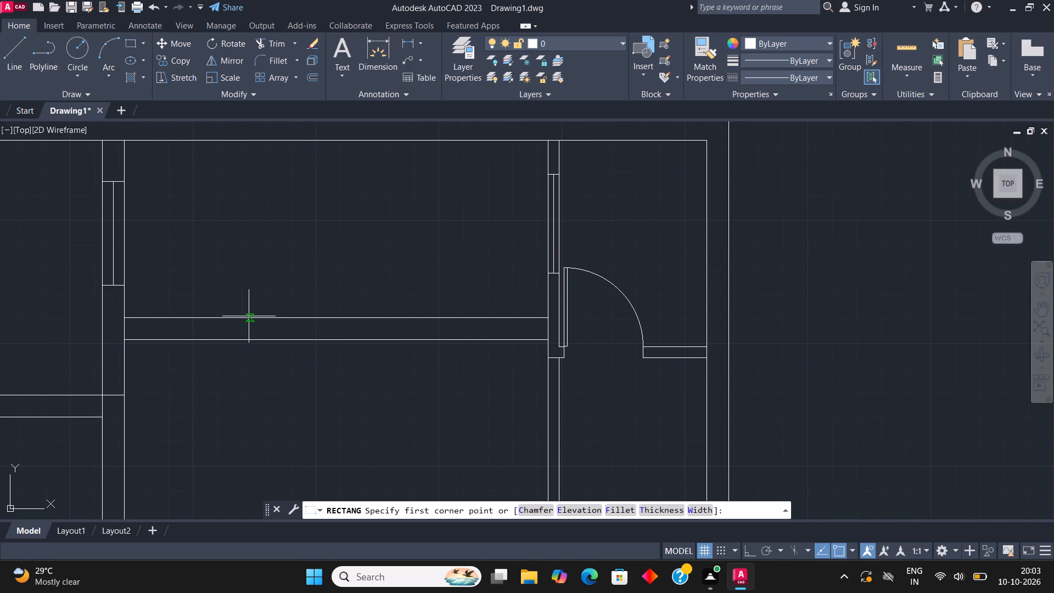
click(241, 316)
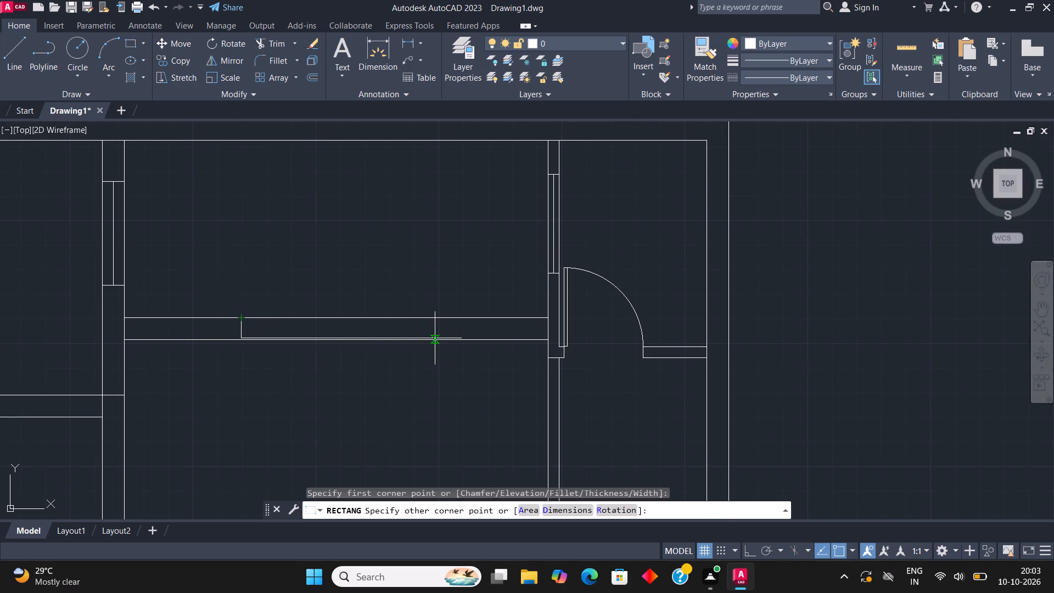
click(436, 338)
click(10, 49)
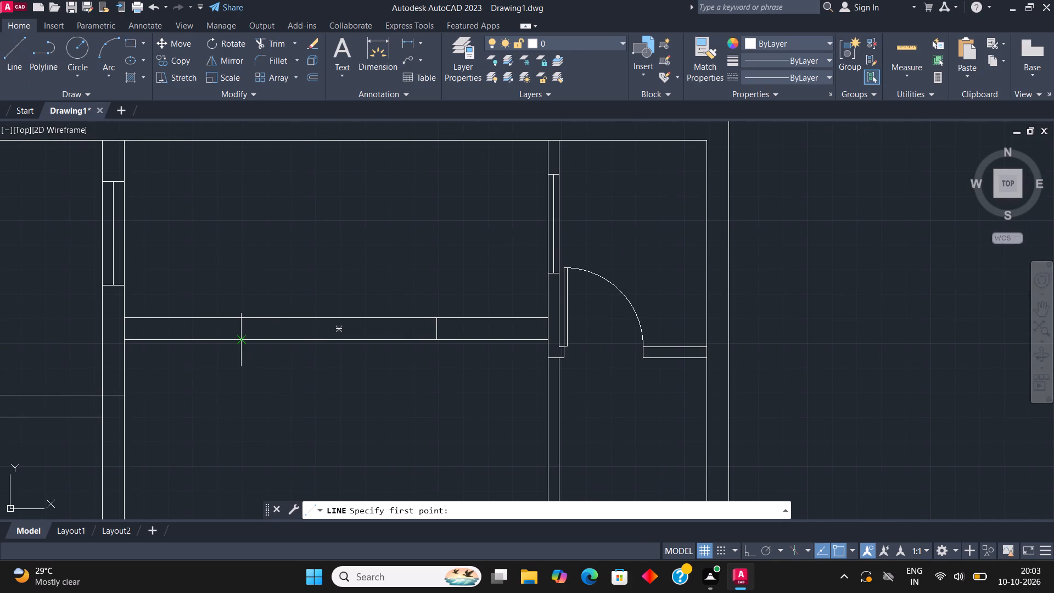
click(242, 328)
click(430, 326)
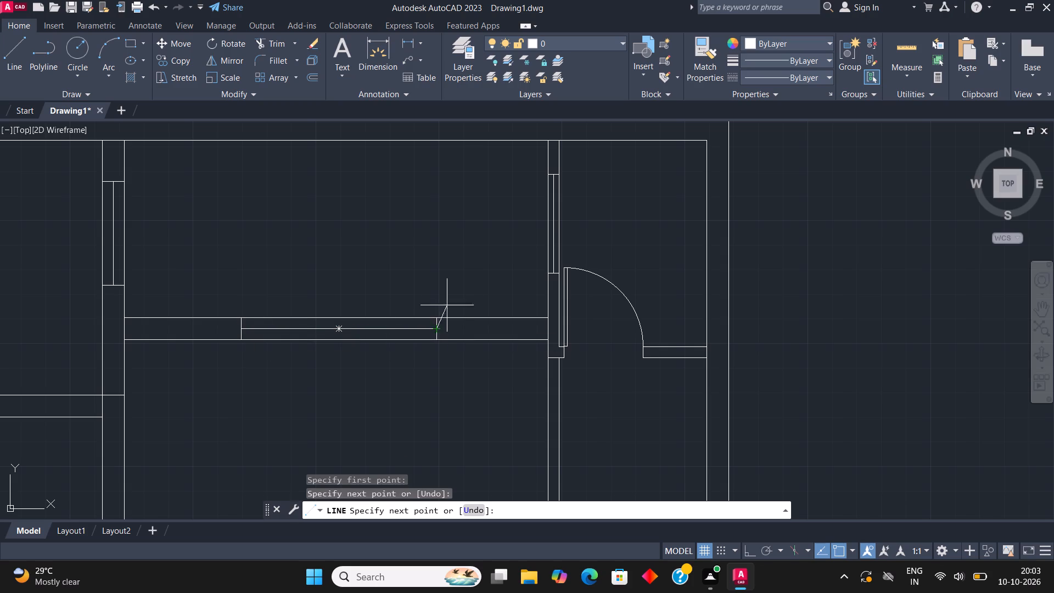
key(Escape)
Draw a window rectangle with a lengthwise centre line in the upper wall of the small room against the right outer wall, halfway down the plan.
scroll(452, 287, down, 3)
middle_drag(452, 287, 481, 264)
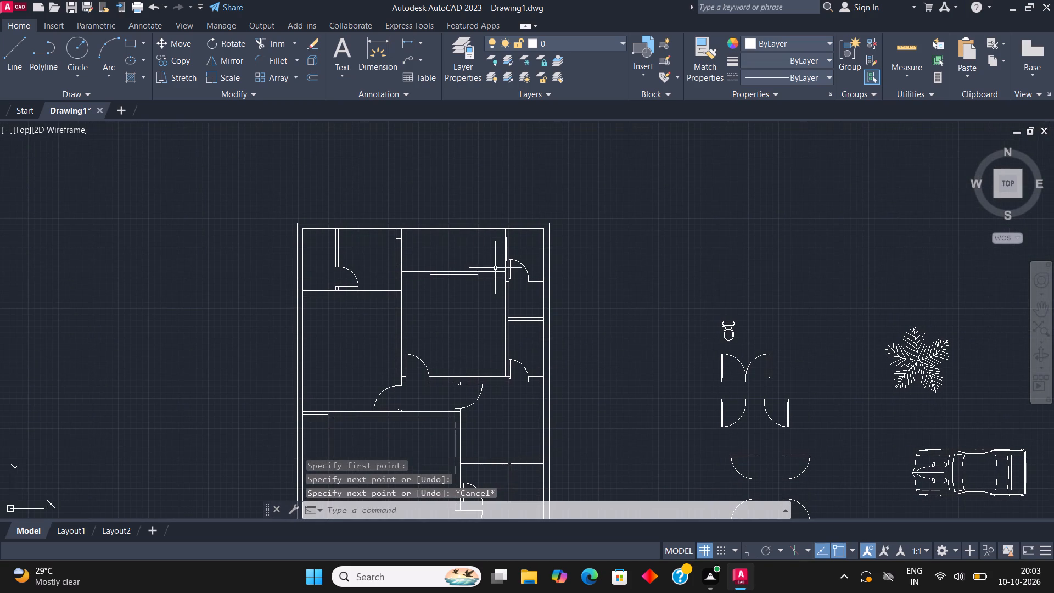
middle_drag(467, 370, 532, 331)
middle_drag(504, 367, 497, 364)
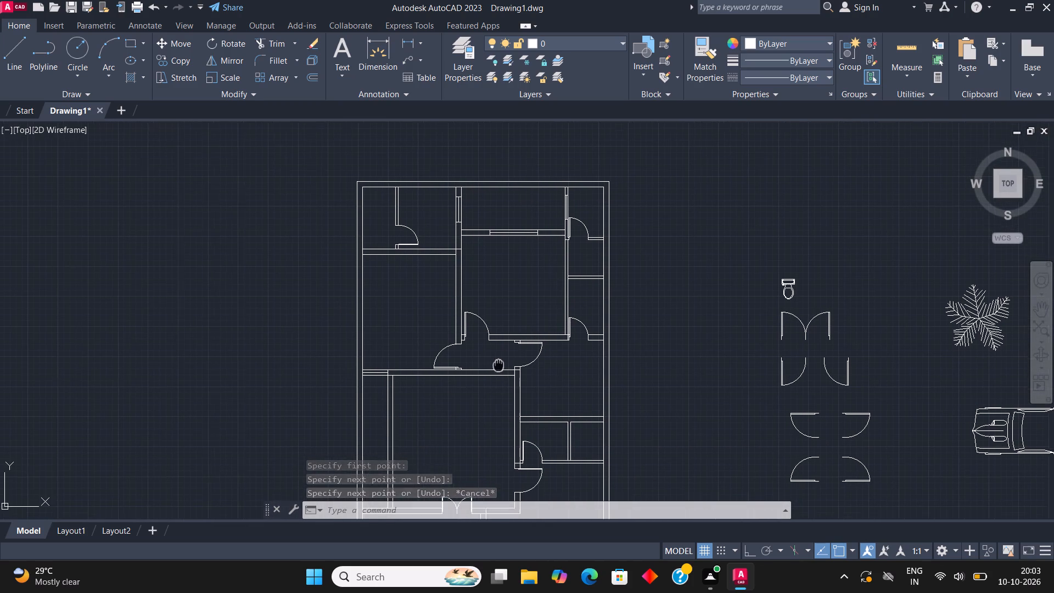
middle_drag(497, 364, 470, 335)
middle_drag(543, 356, 530, 316)
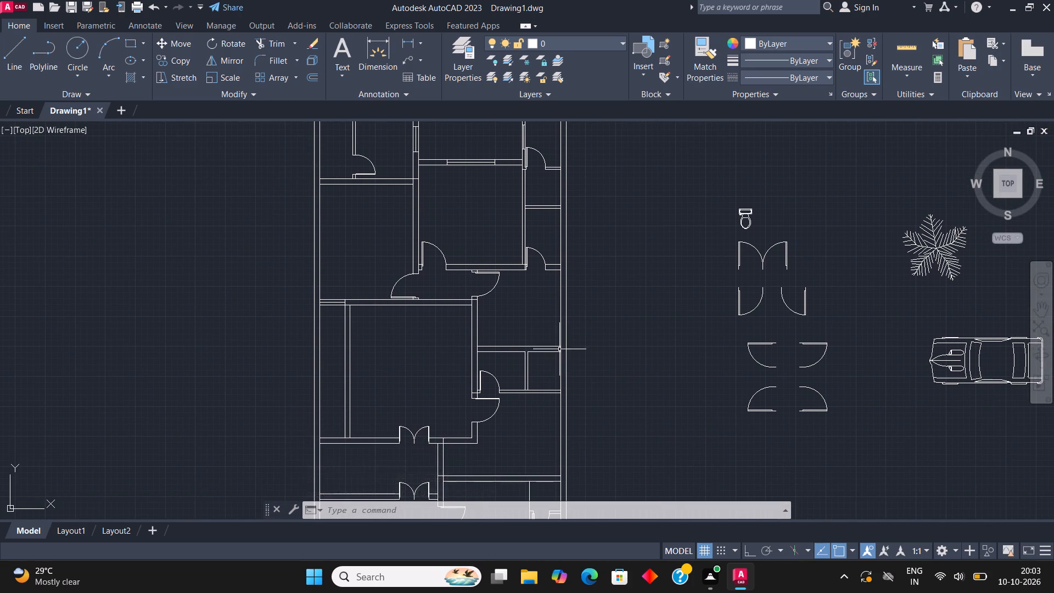
scroll(559, 348, up, 4)
click(124, 45)
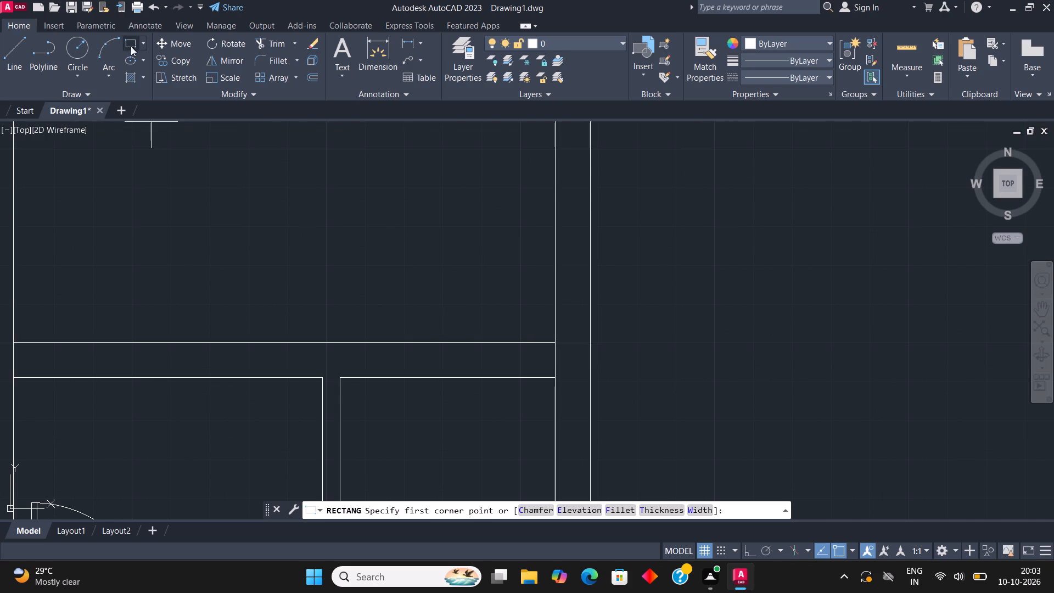
click(362, 378)
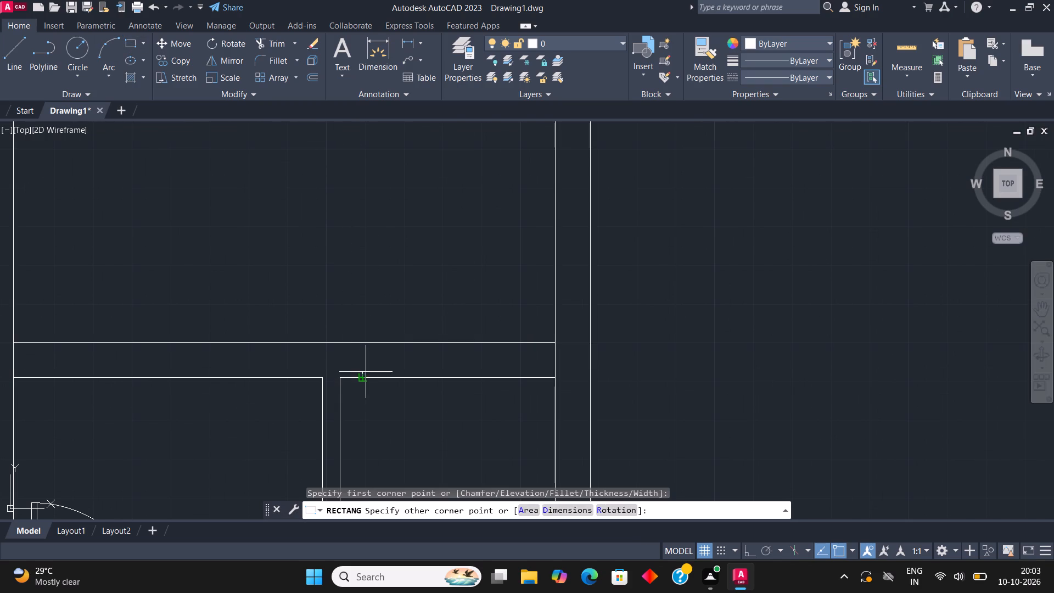
click(519, 344)
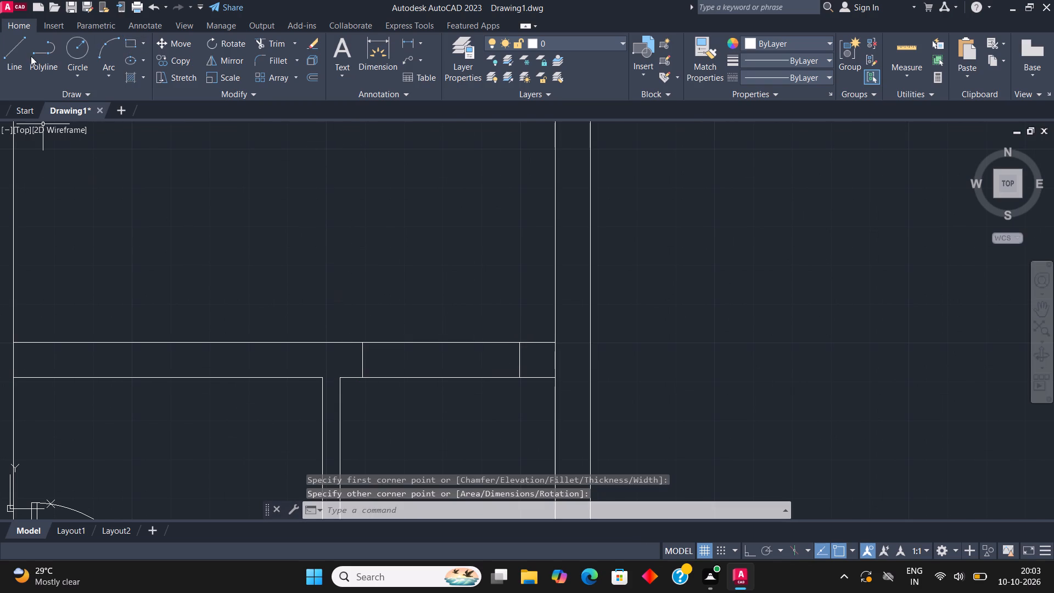
click(24, 47)
click(364, 362)
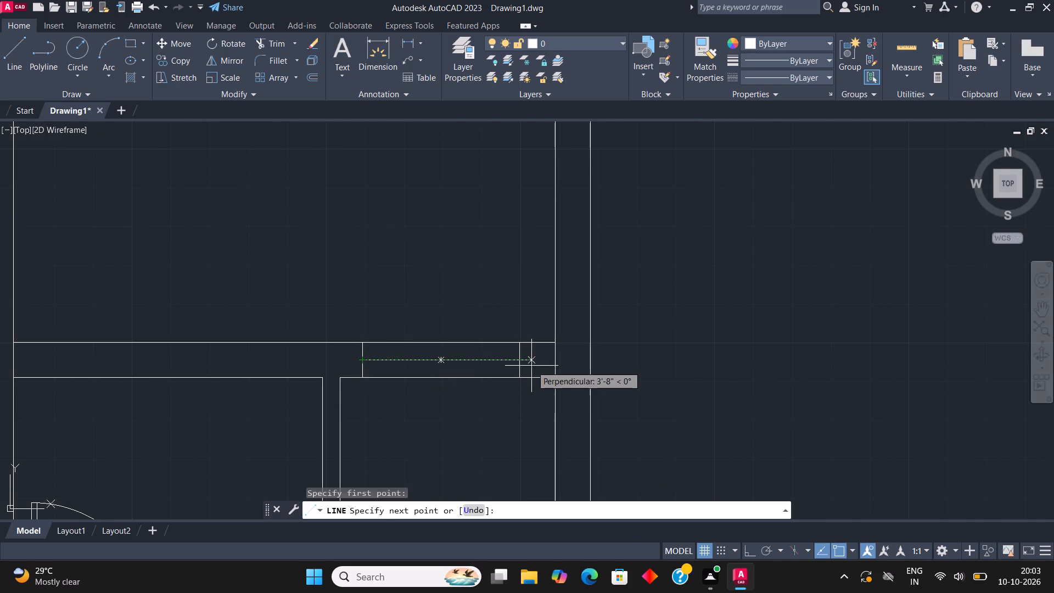
click(519, 361)
key(Escape)
Draw a window rectangle with a lengthwise centre line in the thin partition between the two adjoining small rooms.
scroll(537, 299, down, 3)
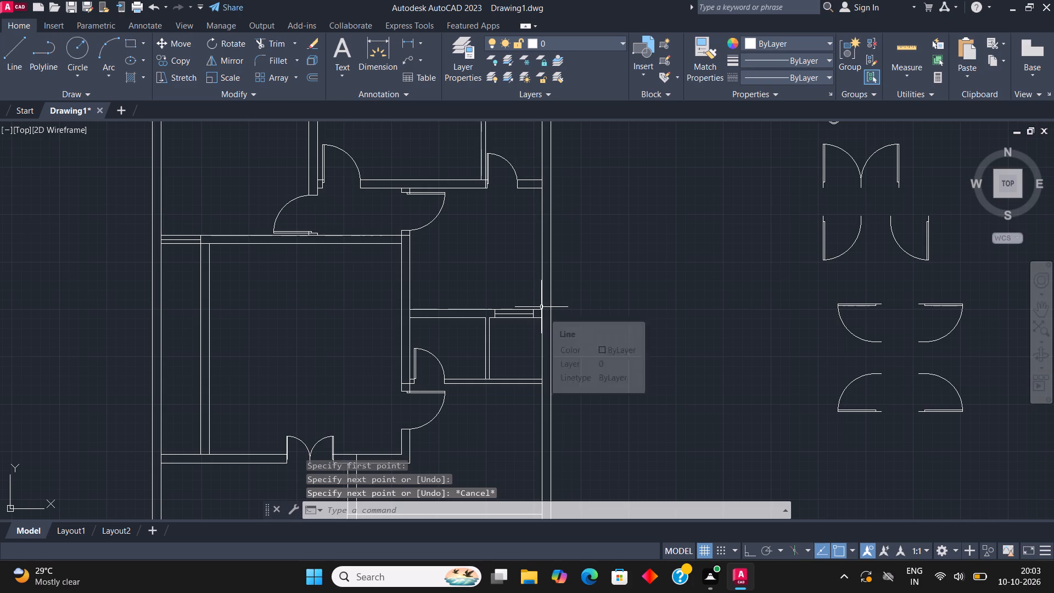
middle_drag(505, 318, 505, 288)
scroll(500, 306, up, 2)
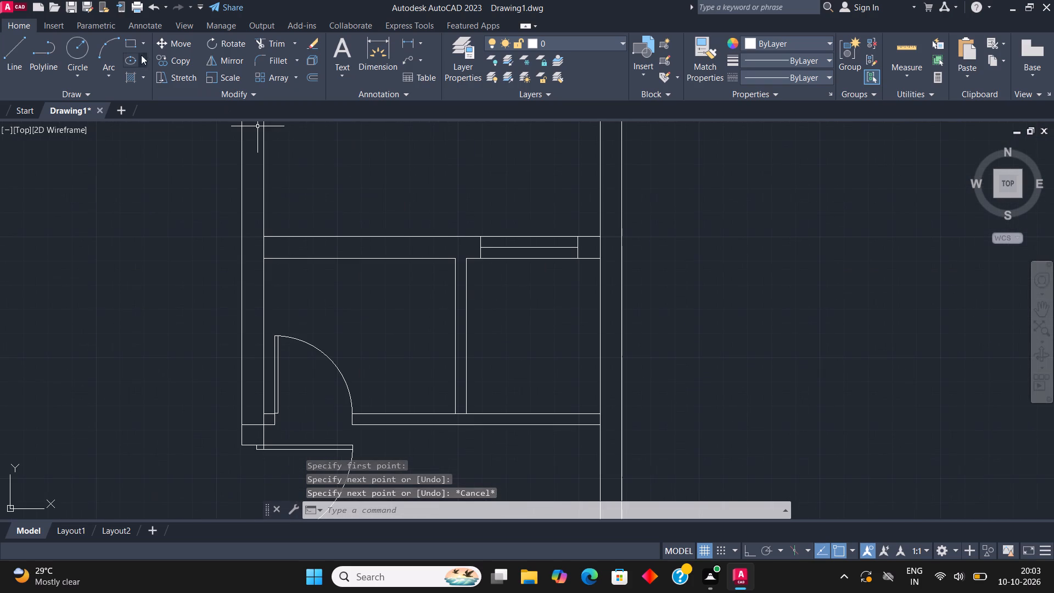
click(134, 43)
click(452, 285)
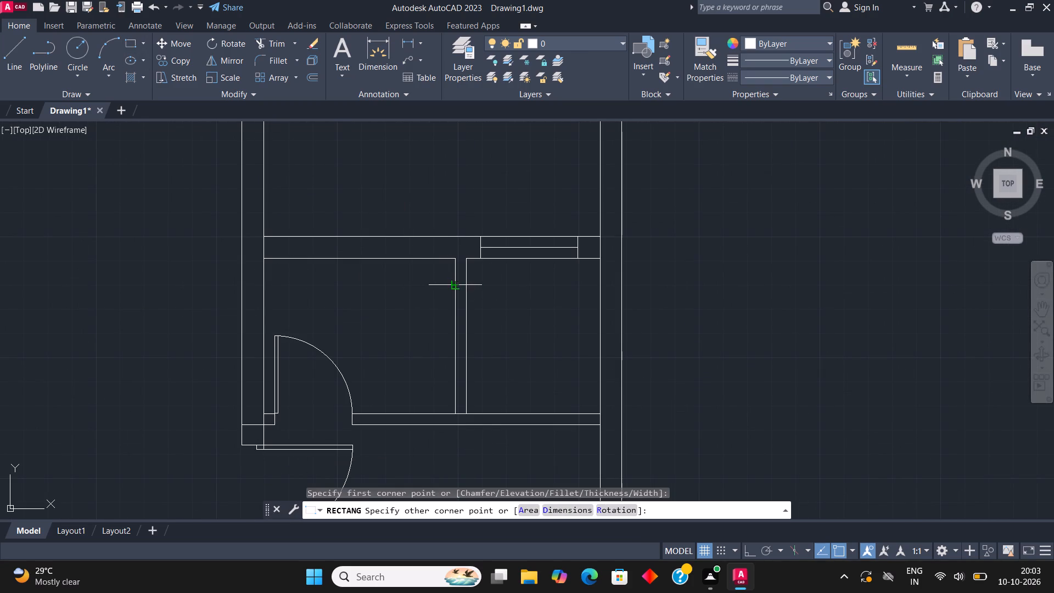
click(468, 392)
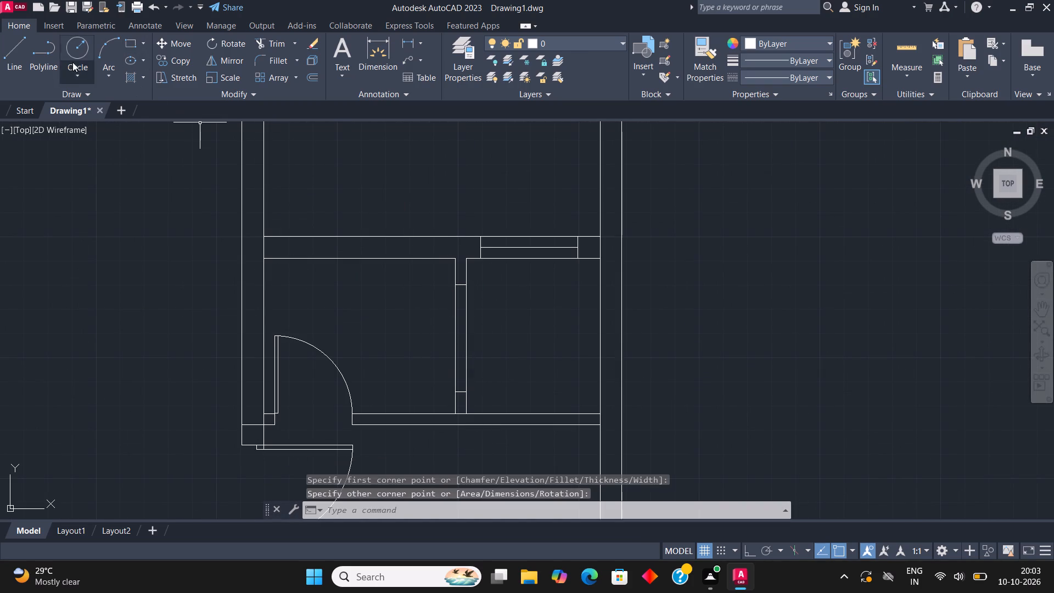
click(15, 58)
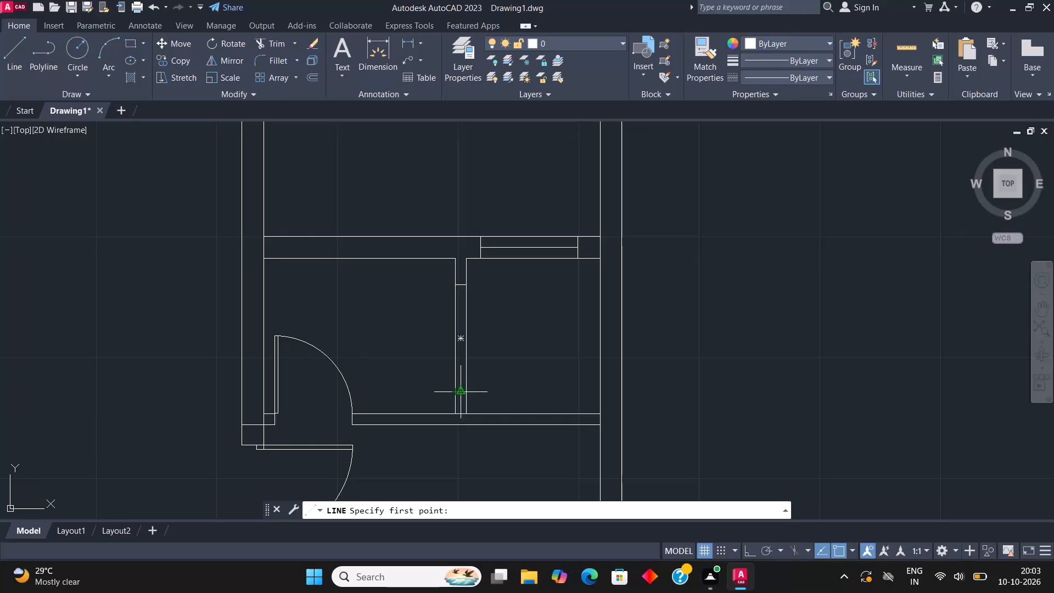
click(463, 394)
click(457, 287)
key(Escape)
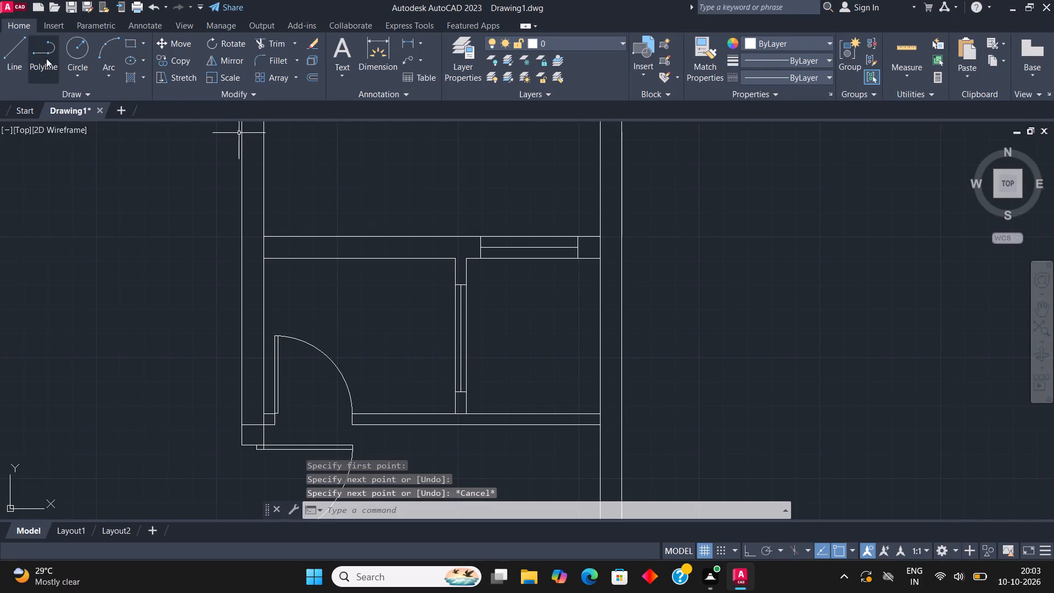
Draw a window rectangle with a lengthwise centre line in the thin partition below the small room against the right outer wall.
click(133, 40)
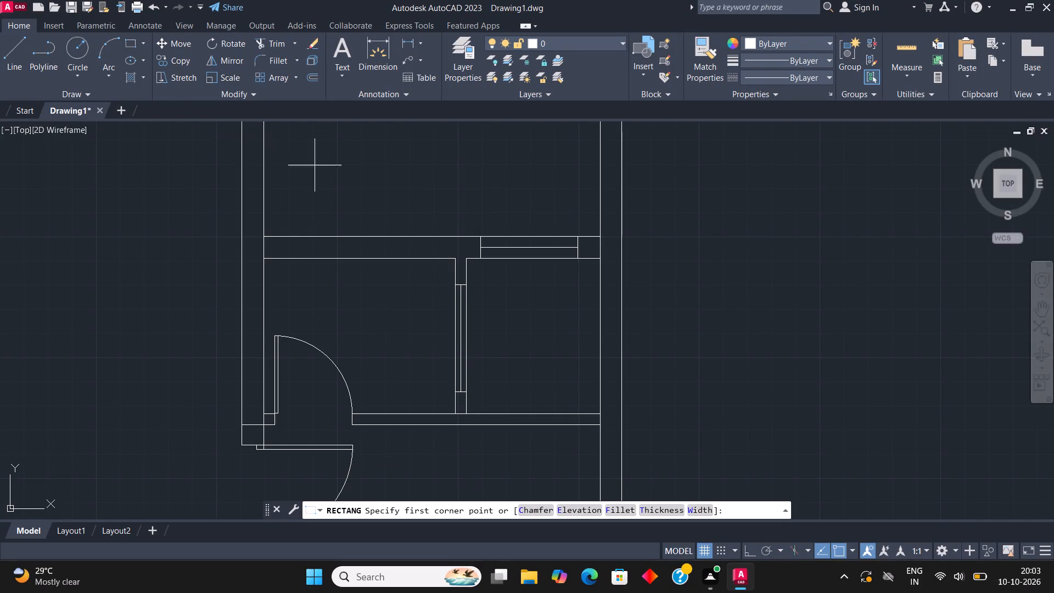
scroll(491, 461, up, 2)
click(455, 372)
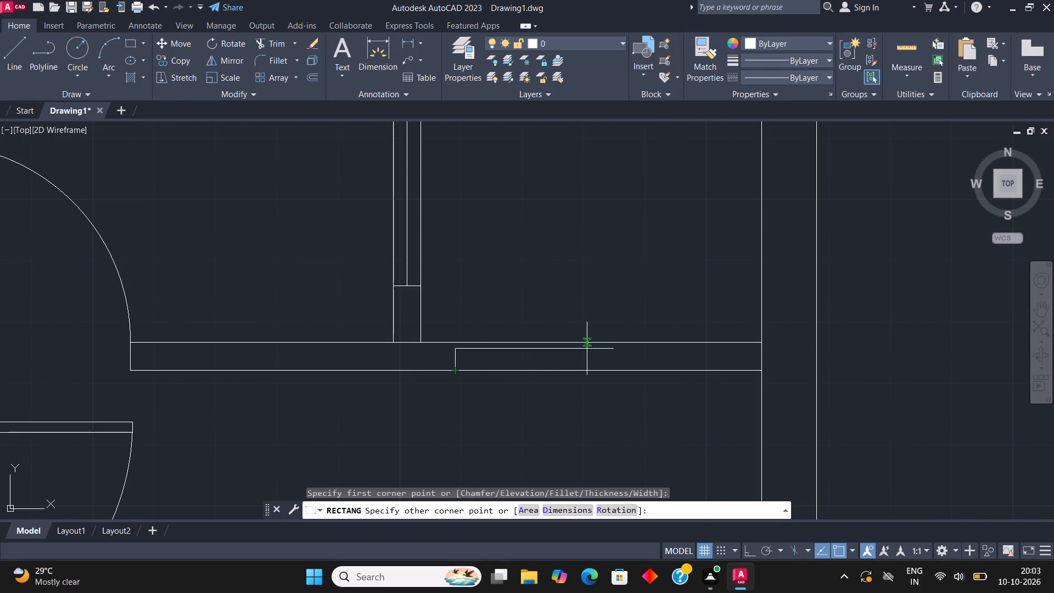
click(696, 344)
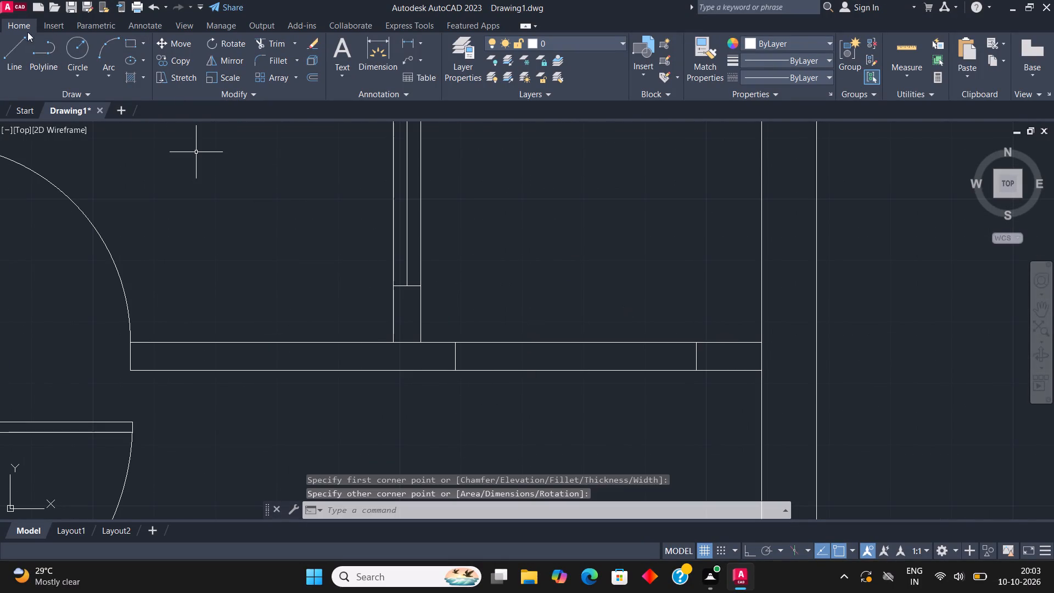
click(13, 35)
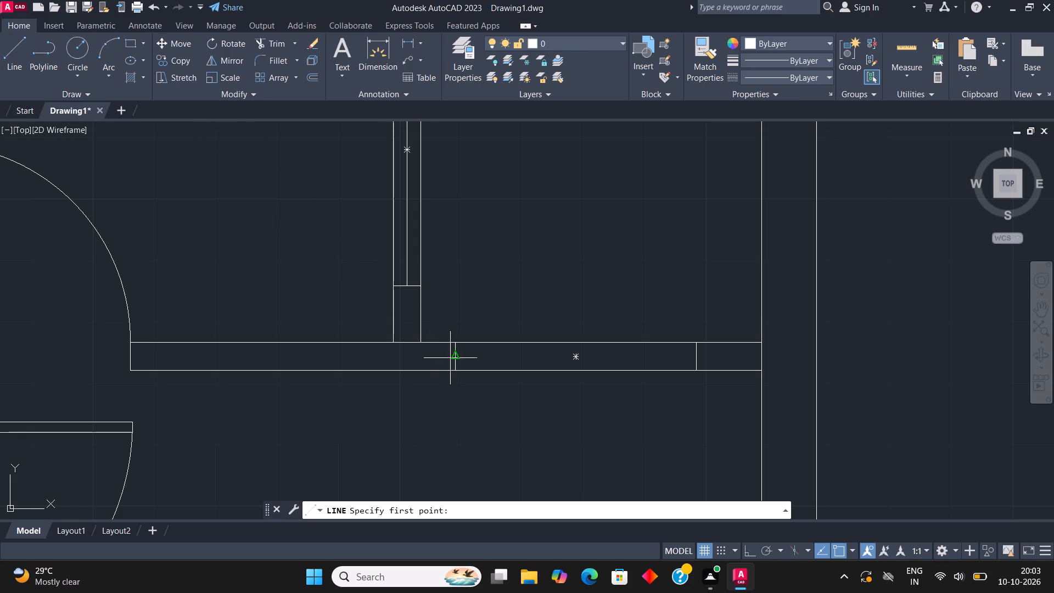
click(451, 359)
click(699, 355)
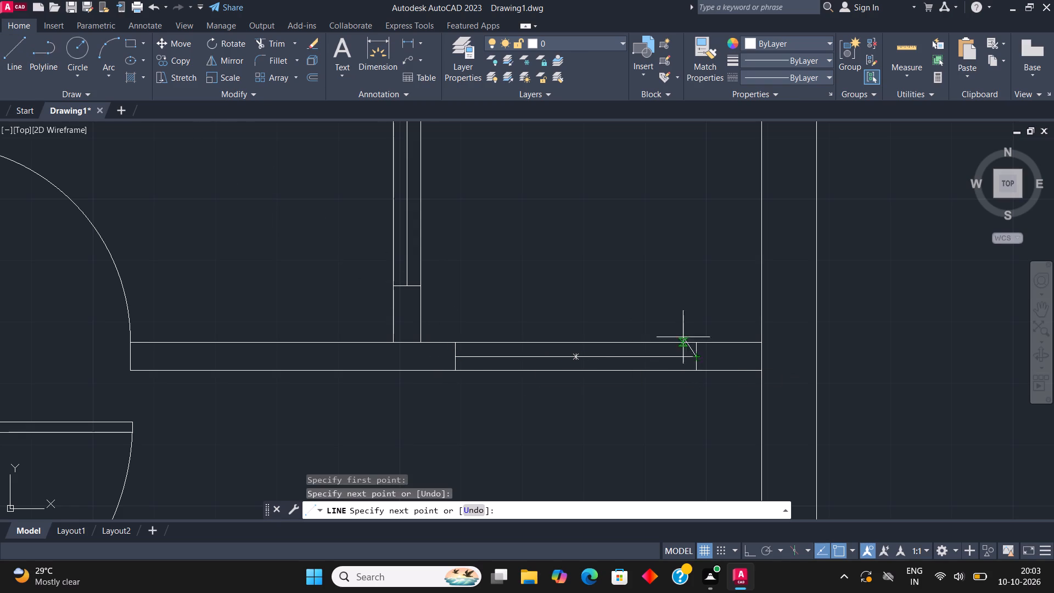
key(Escape)
Draw a wide window rectangle with a lengthwise centre line in the horizontal wall below the bottom-right room.
scroll(582, 256, down, 4)
middle_drag(535, 326, 540, 322)
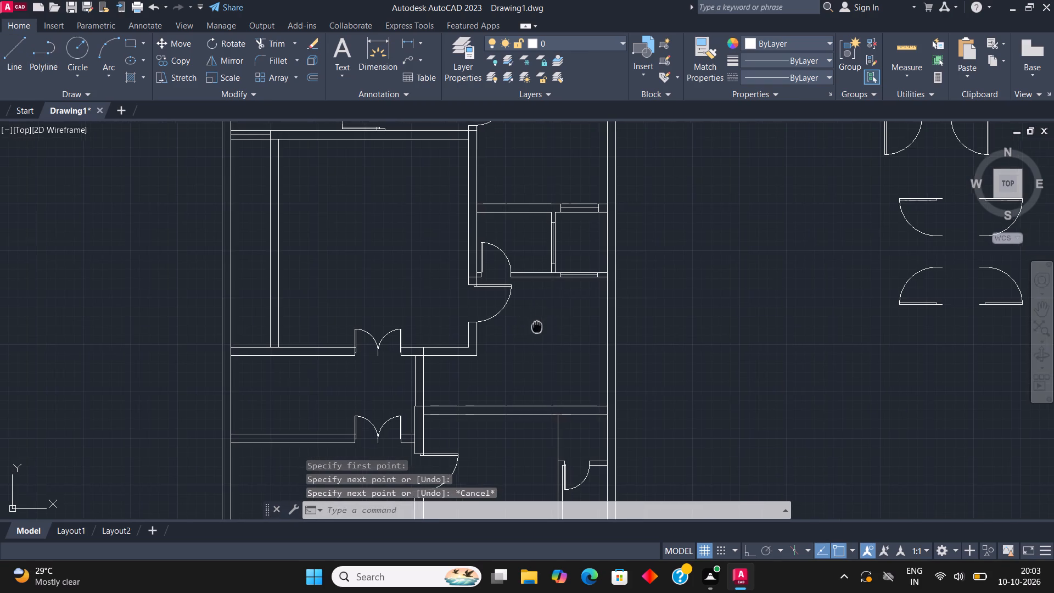
middle_drag(540, 322, 576, 273)
middle_drag(588, 362, 604, 218)
scroll(586, 364, up, 2)
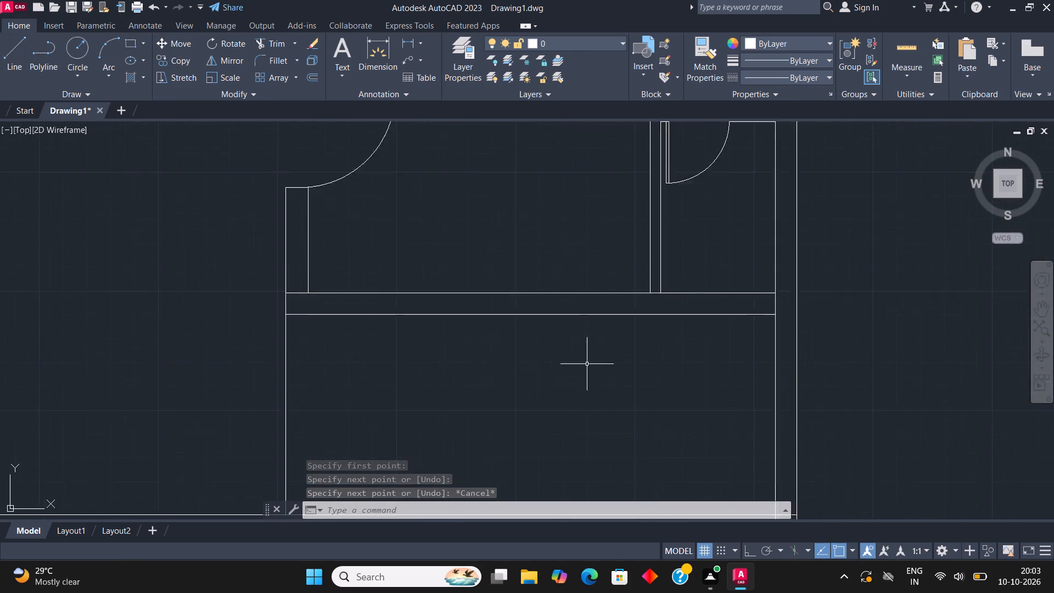
scroll(587, 364, up, 1)
click(126, 41)
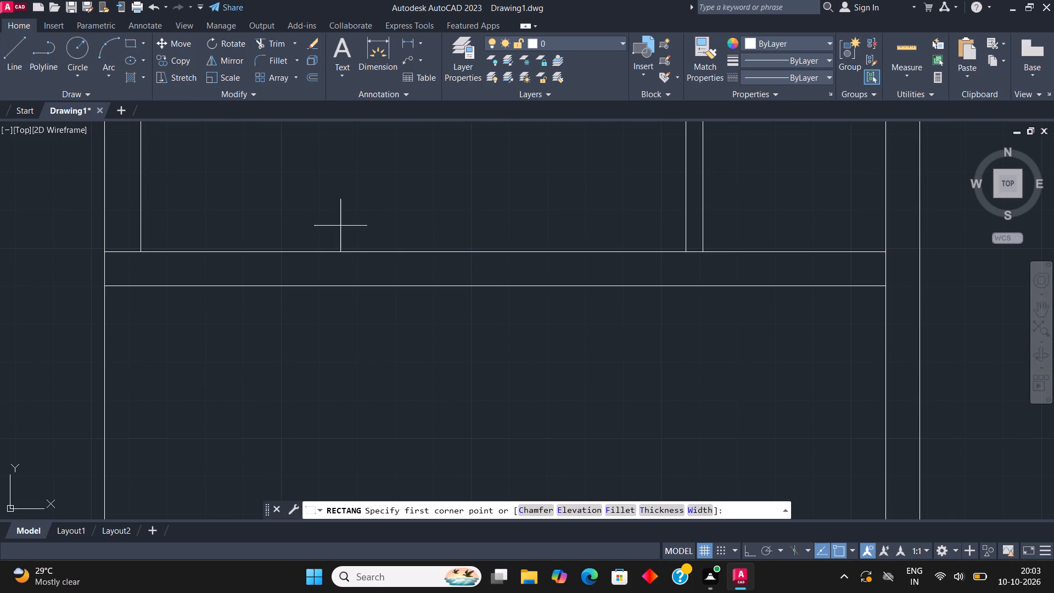
middle_drag(371, 248, 384, 260)
click(287, 263)
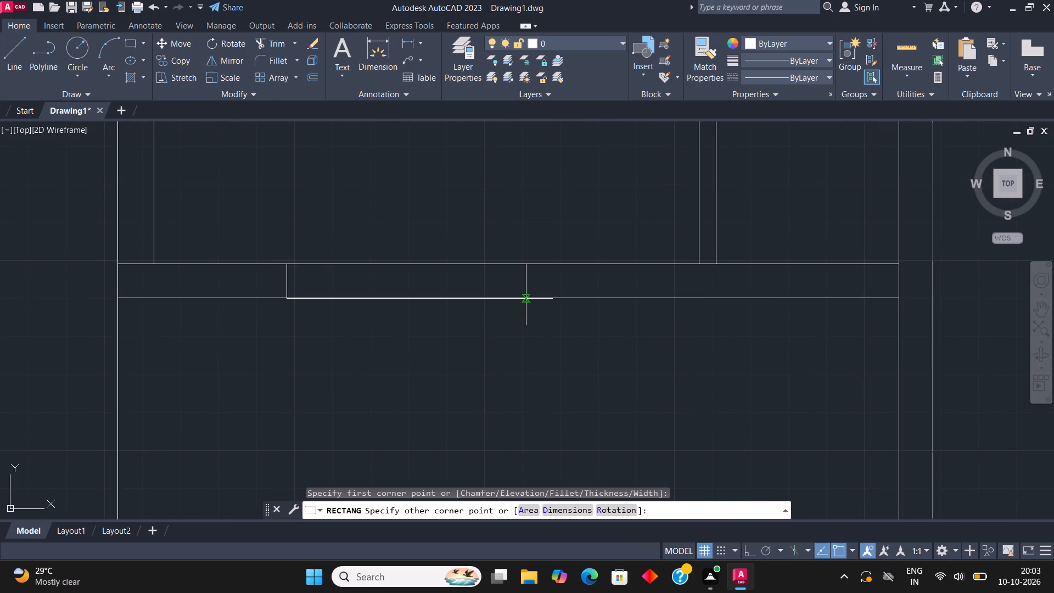
click(559, 300)
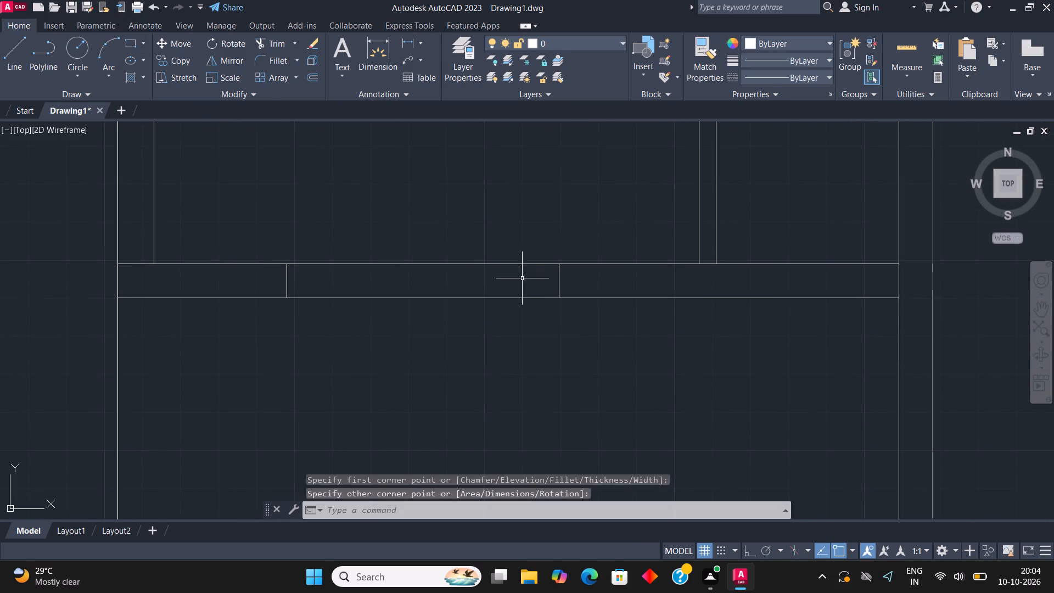
click(12, 38)
click(288, 281)
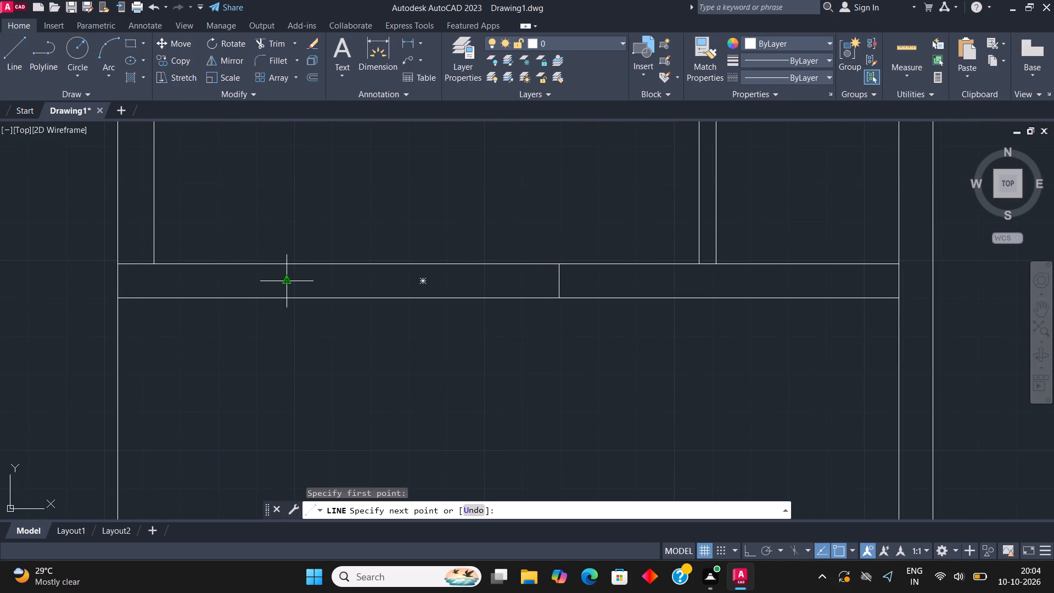
click(561, 282)
key(Escape)
Draw a short window rectangle with a lengthwise centre line in the same wall, below the small corner room beside the right outer wall.
scroll(522, 282, down, 1)
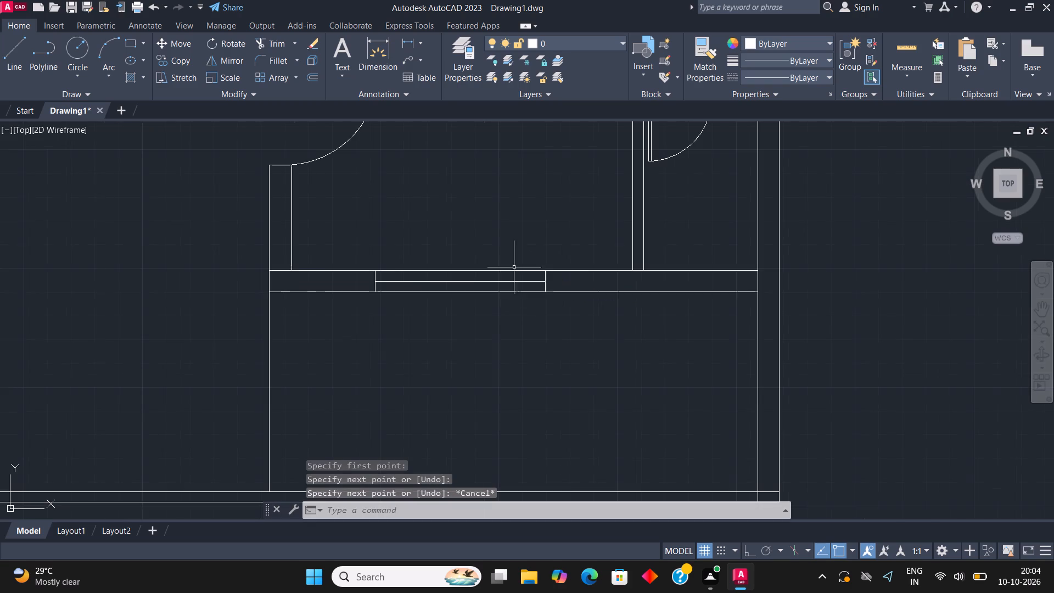
middle_drag(808, 307, 756, 316)
scroll(675, 283, up, 1)
middle_drag(666, 282, 626, 283)
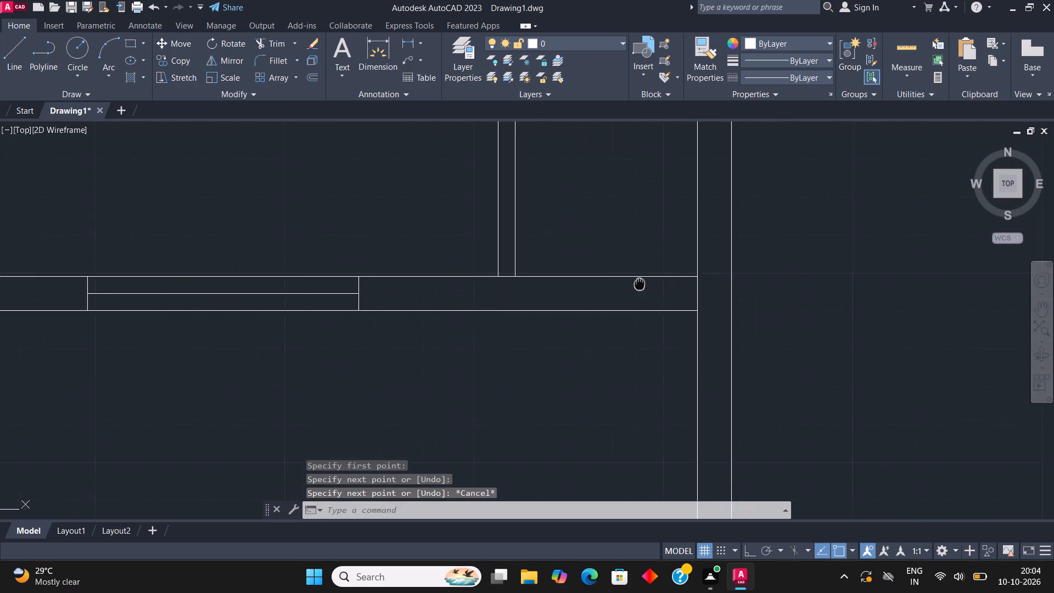
middle_drag(626, 283, 569, 287)
click(125, 41)
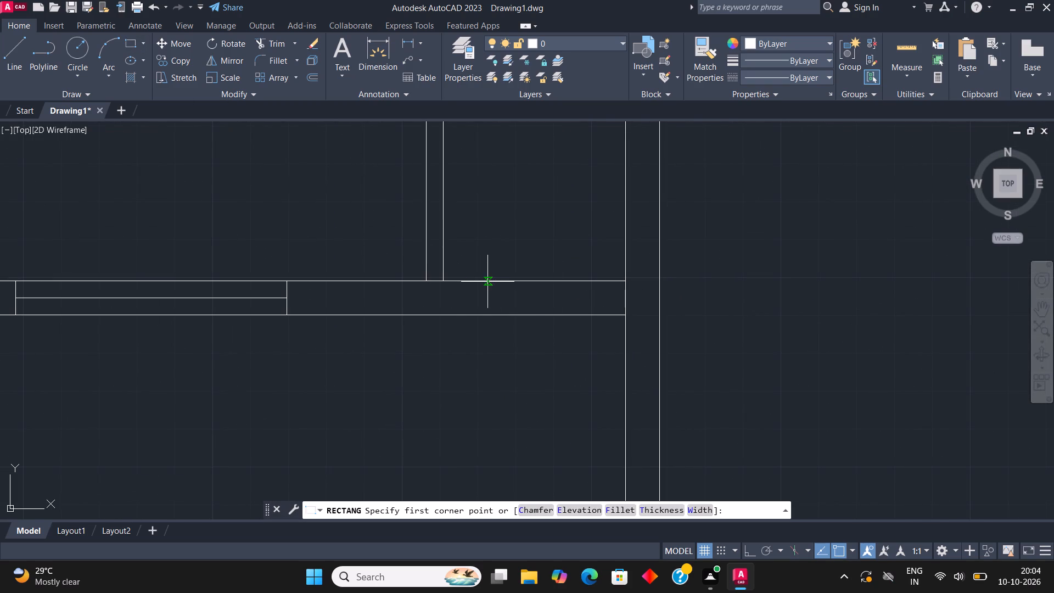
click(485, 280)
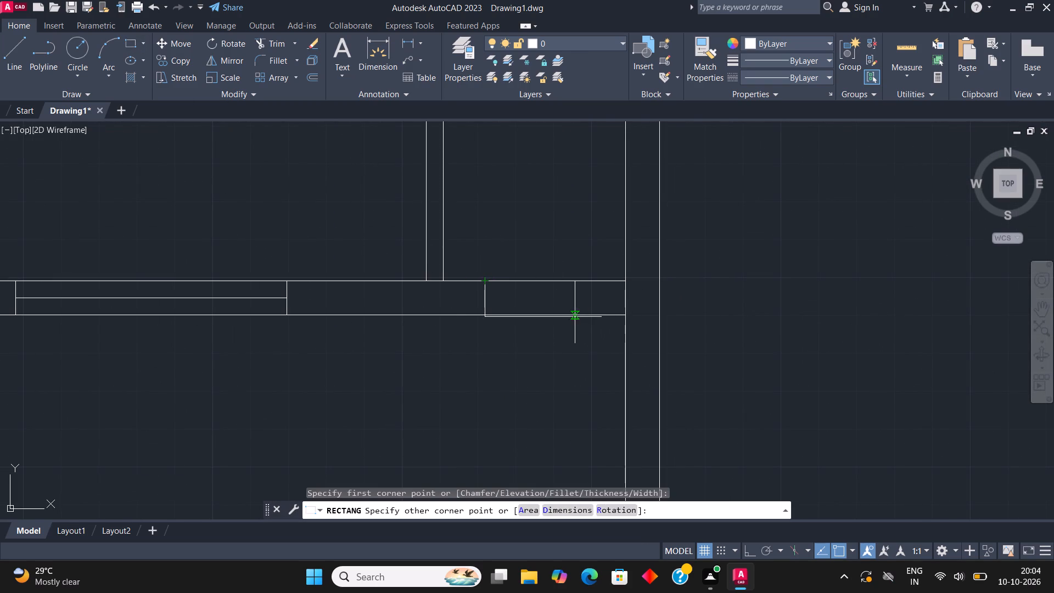
click(571, 314)
click(9, 46)
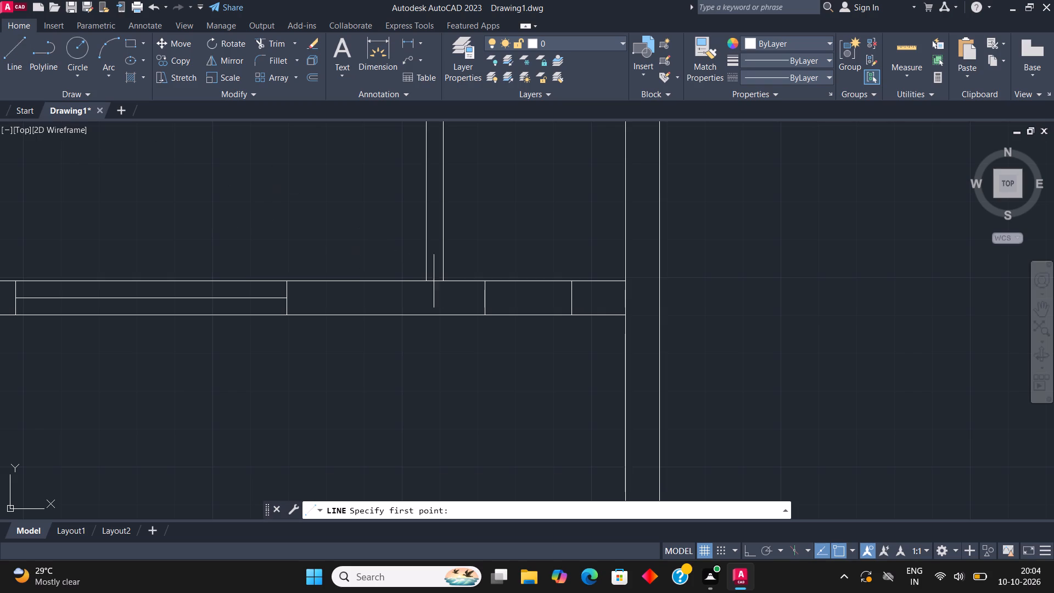
click(486, 299)
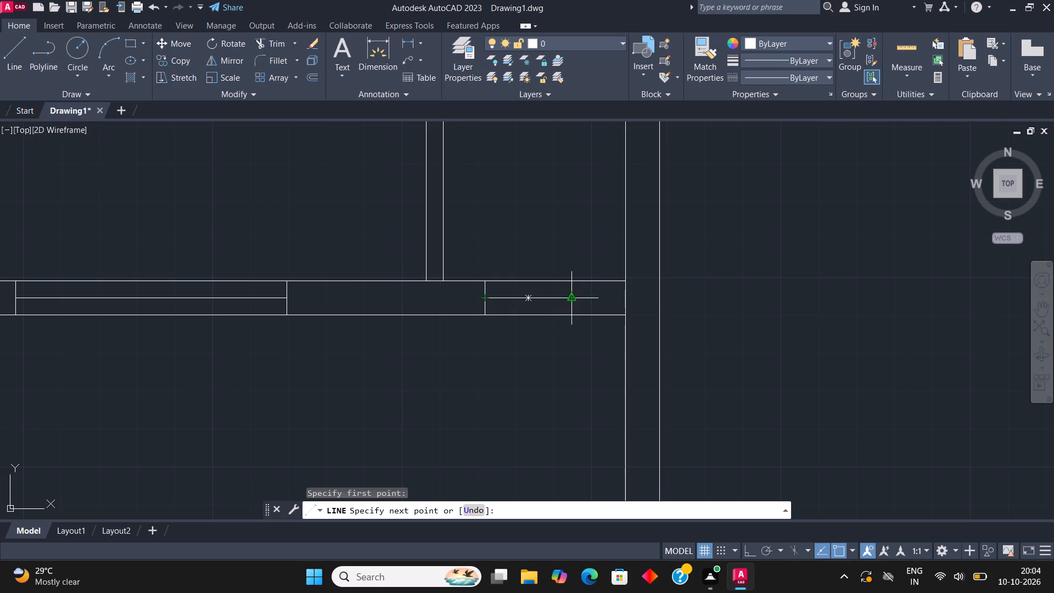
click(573, 299)
key(Escape)
Draw a window rectangle with a lengthwise centre line in the lower half of the large middle room's left wall.
scroll(601, 282, down, 2)
middle_drag(614, 291, 650, 317)
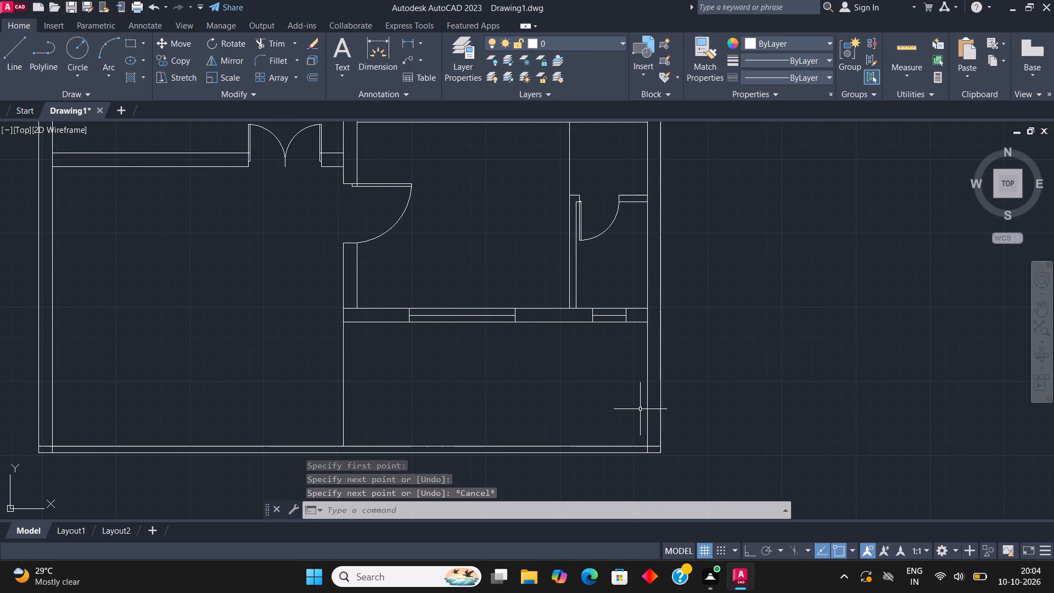
middle_drag(568, 300, 633, 399)
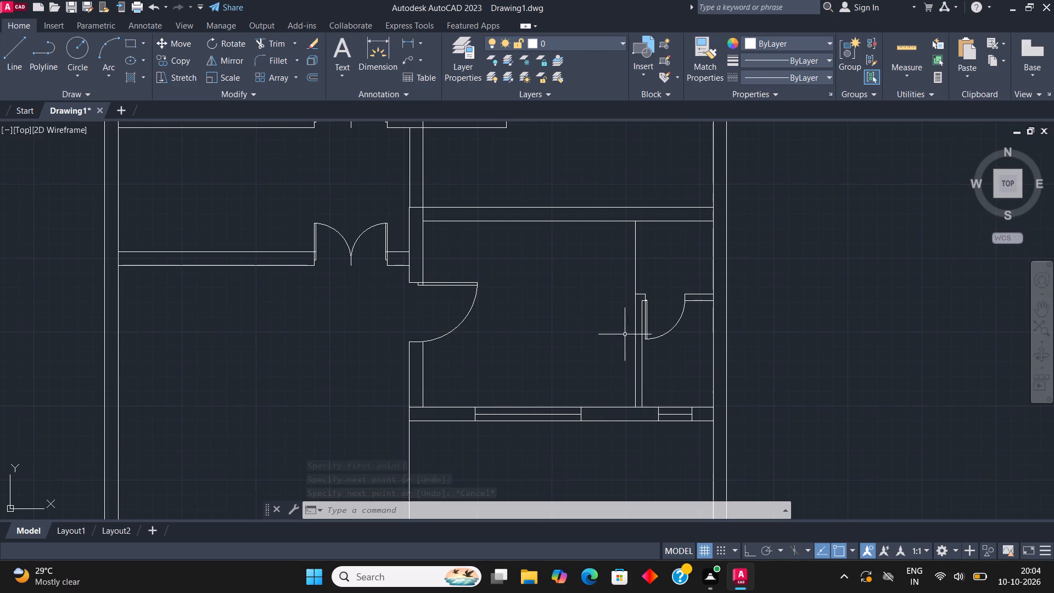
middle_drag(625, 331, 649, 432)
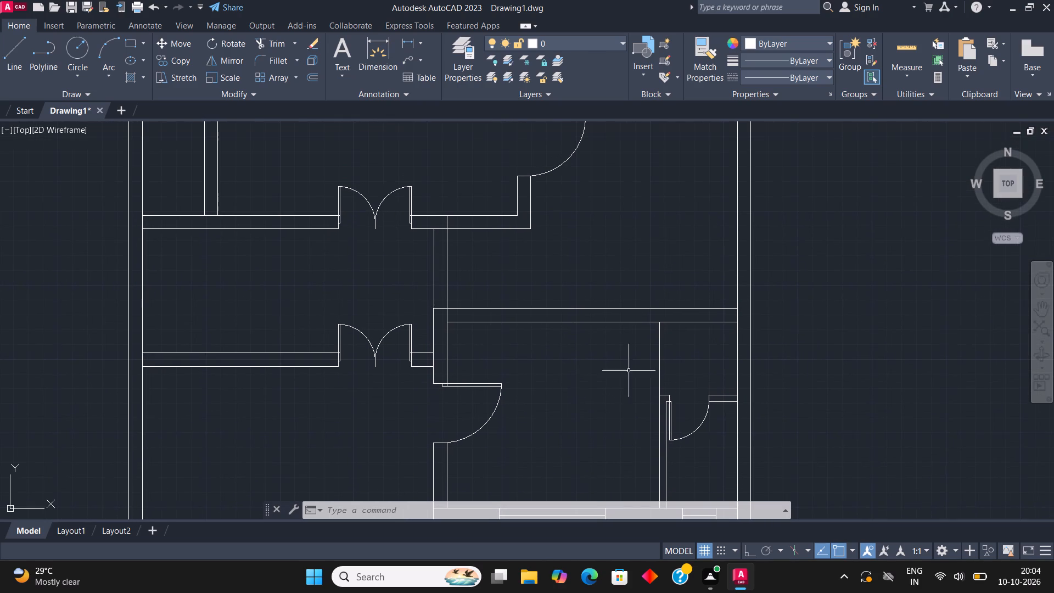
middle_drag(572, 309, 651, 516)
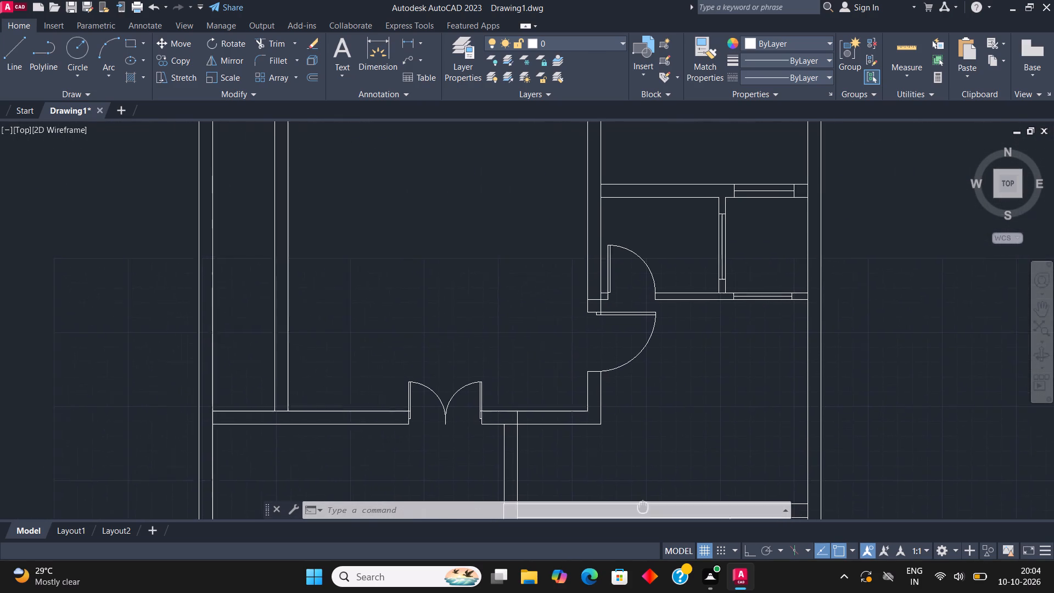
middle_drag(651, 516, 696, 556)
scroll(553, 312, down, 1)
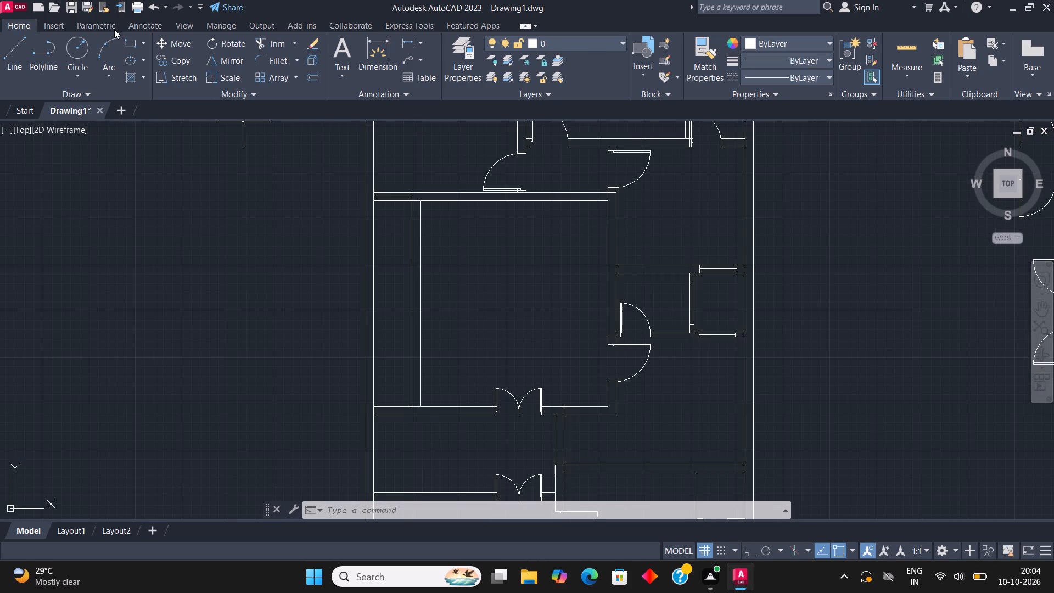
click(129, 38)
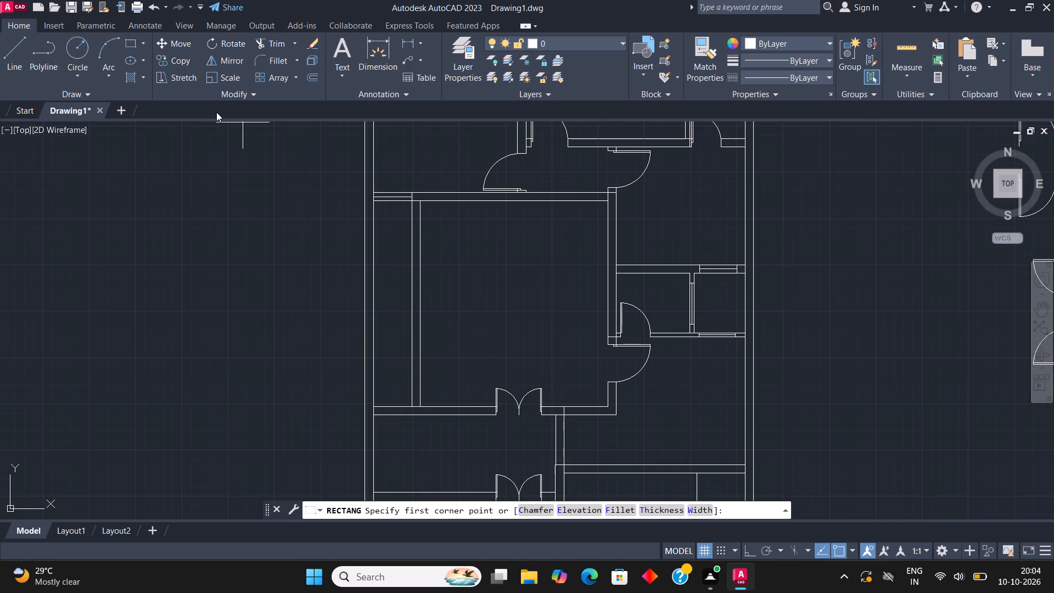
scroll(380, 331, up, 1)
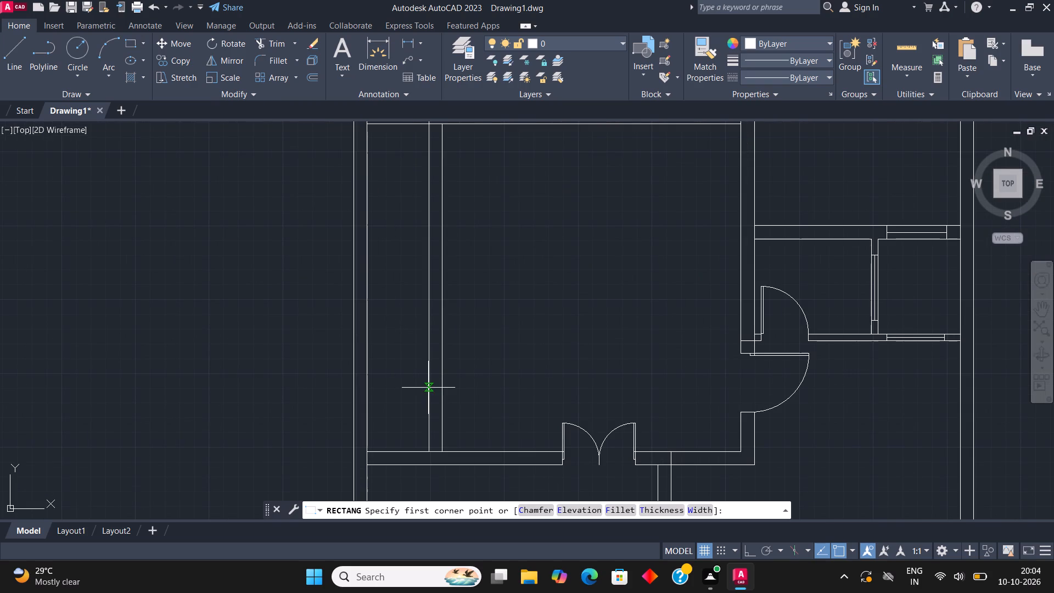
click(428, 388)
click(441, 297)
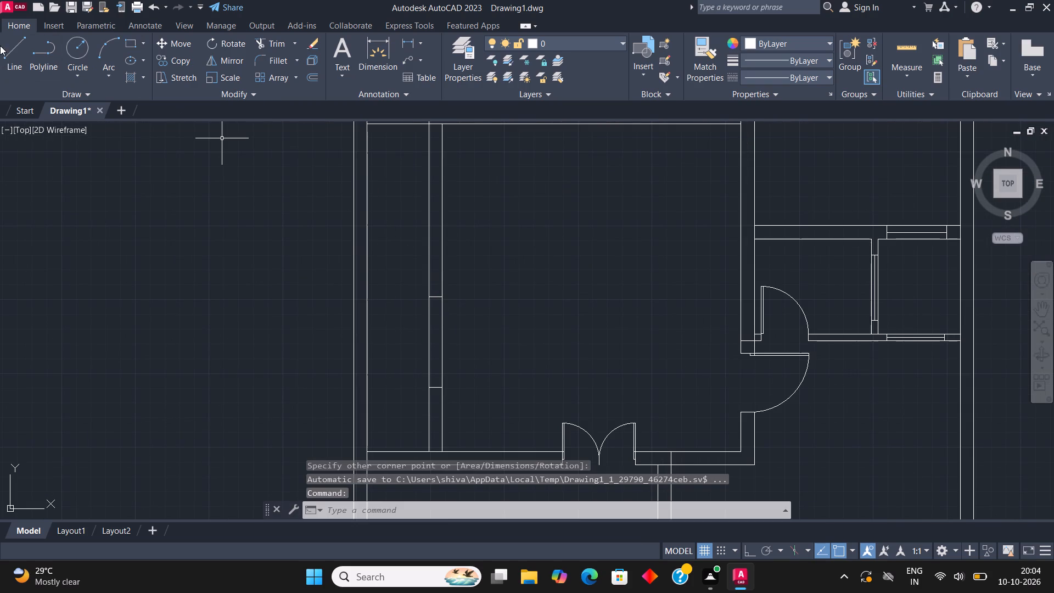
click(12, 48)
click(434, 389)
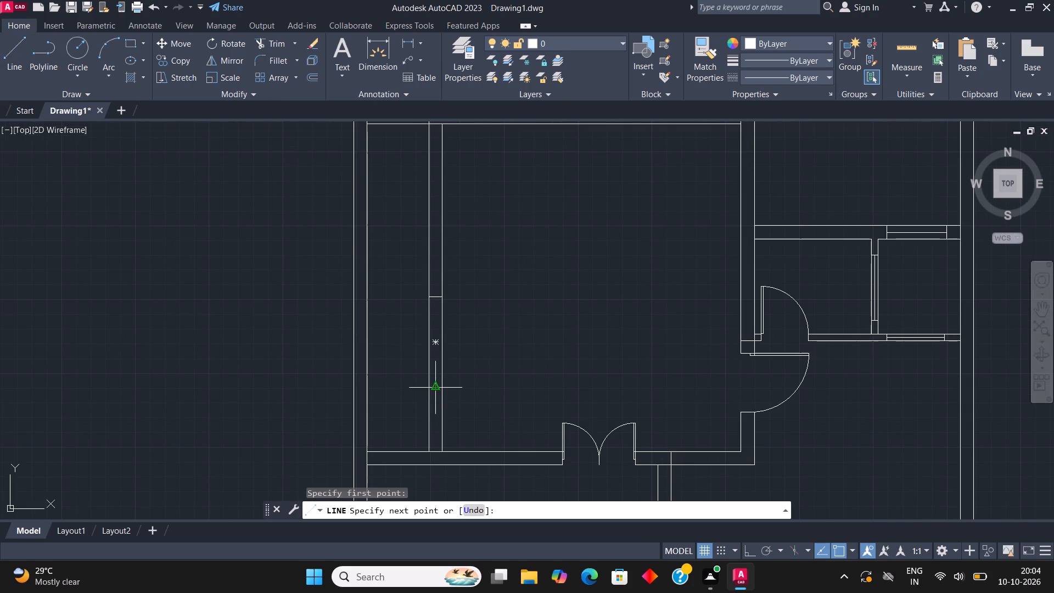
click(438, 303)
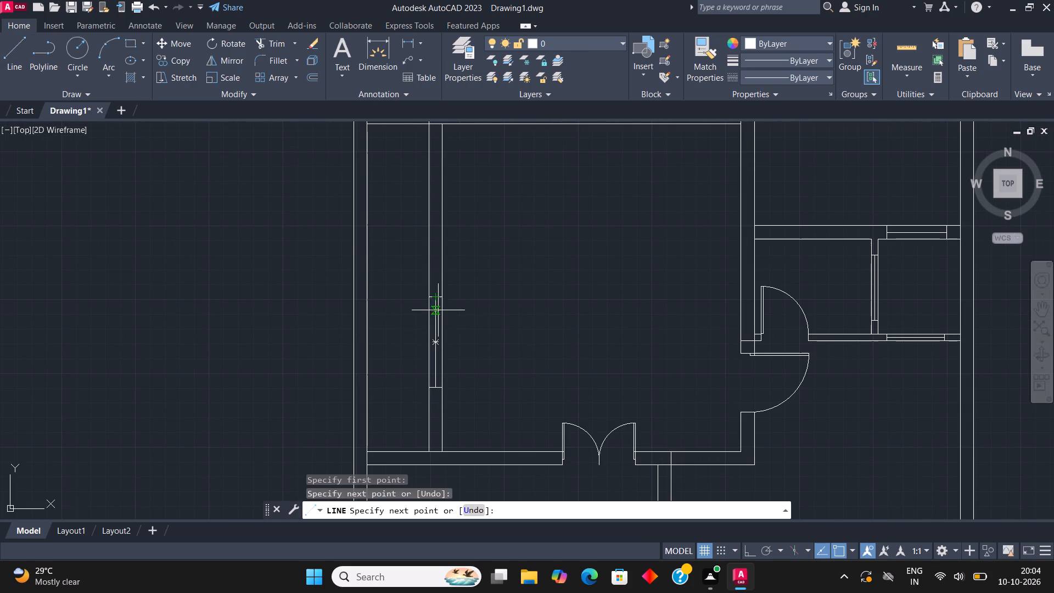
key(Escape)
Copy the new window with its centre line straight up into the upper half of the large middle room's left wall.
click(428, 405)
key(Escape)
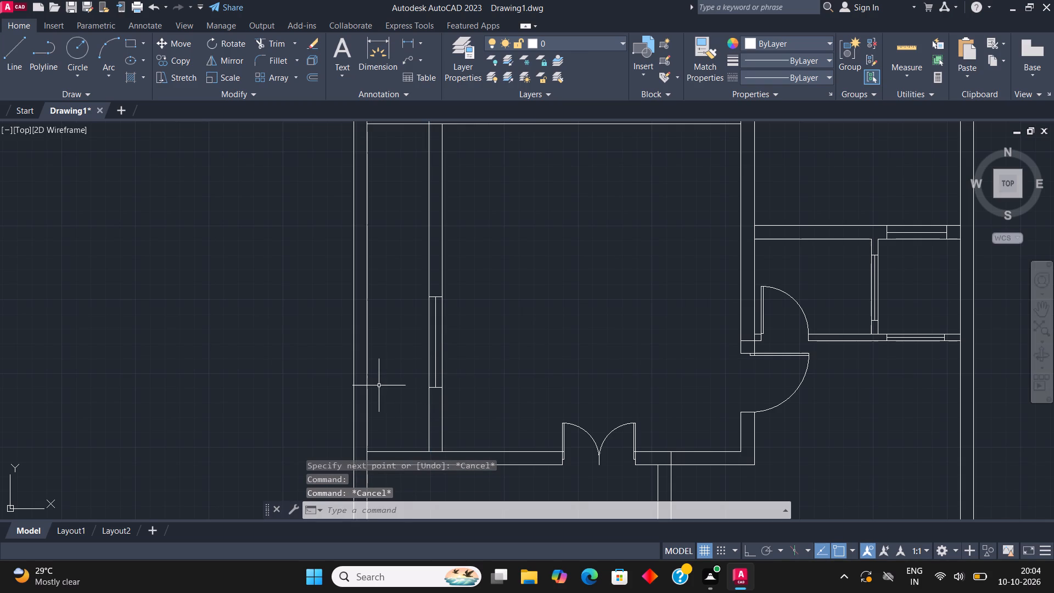
click(379, 385)
key(Escape)
click(423, 402)
click(466, 281)
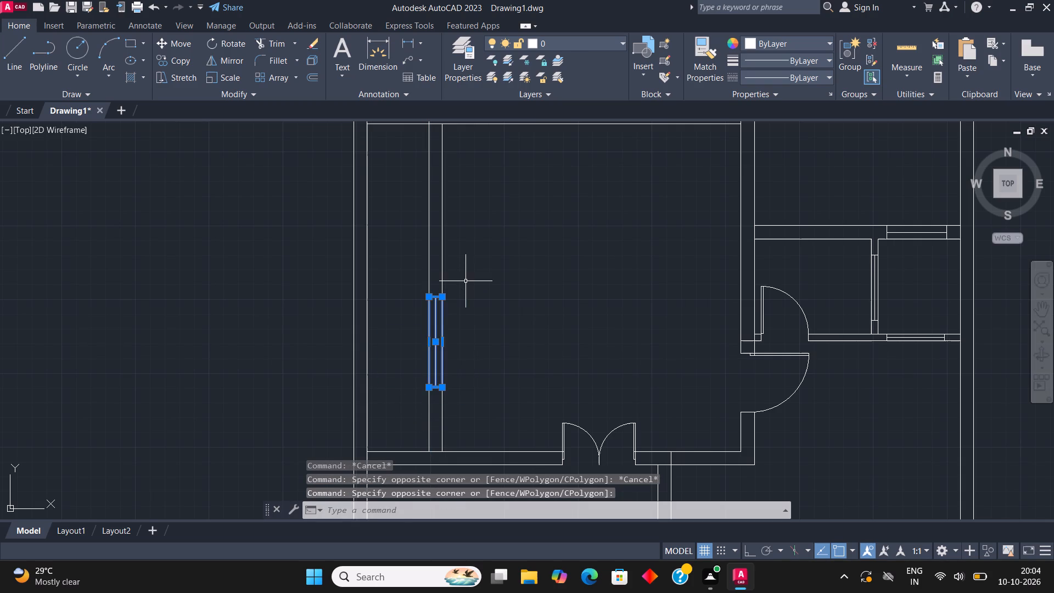
click(186, 55)
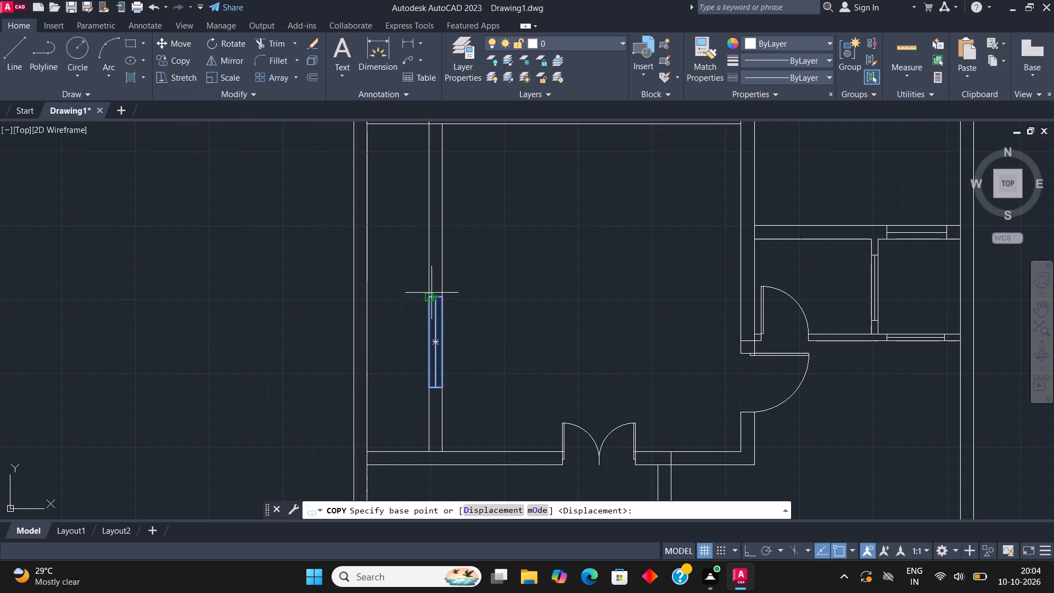
click(429, 291)
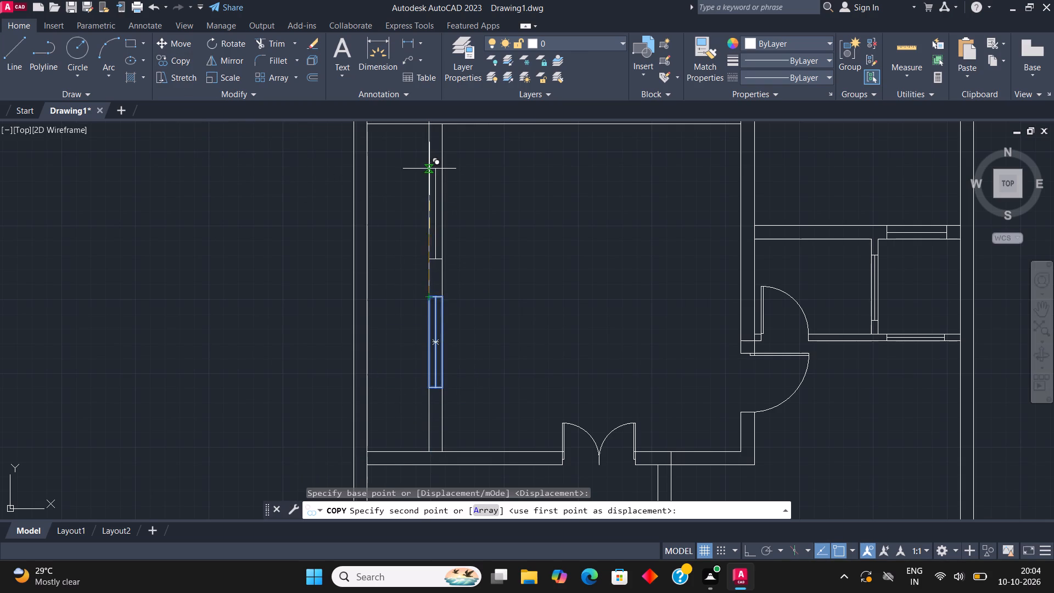
click(429, 169)
key(Escape)
Review the windows and doors across the whole floor plan, ending on the upper rooms.
scroll(362, 268, down, 2)
middle_drag(459, 298, 469, 305)
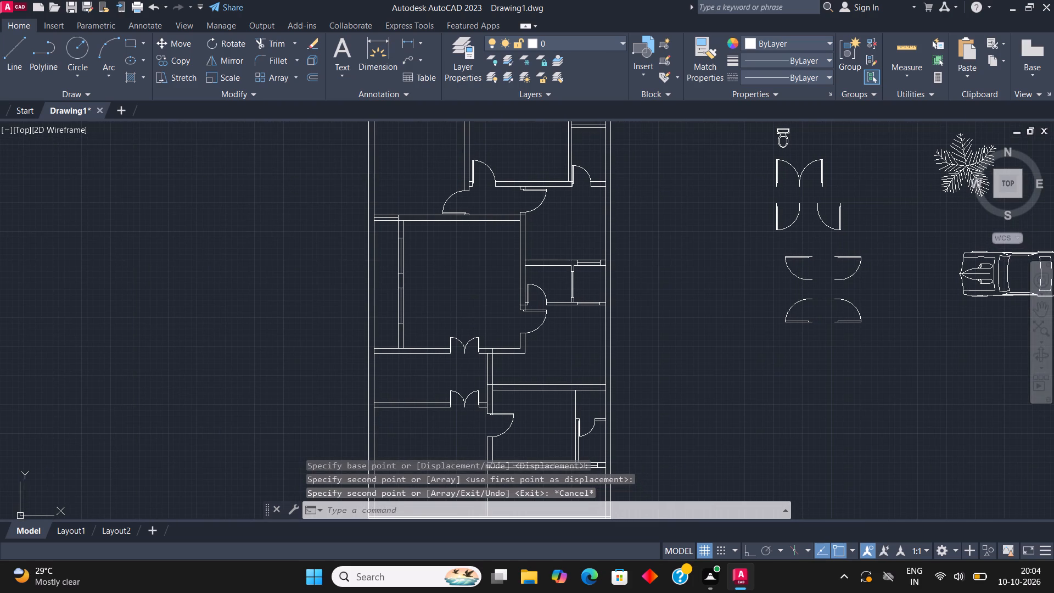
middle_drag(462, 272, 459, 290)
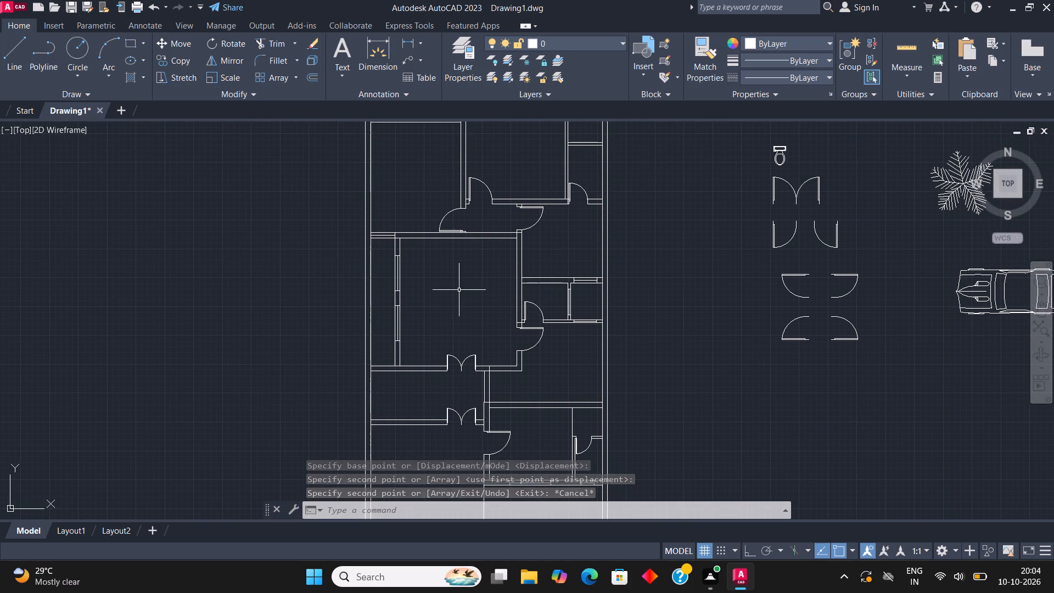
scroll(457, 296, down, 1)
middle_drag(498, 306, 513, 374)
middle_drag(553, 337, 560, 360)
scroll(557, 357, up, 1)
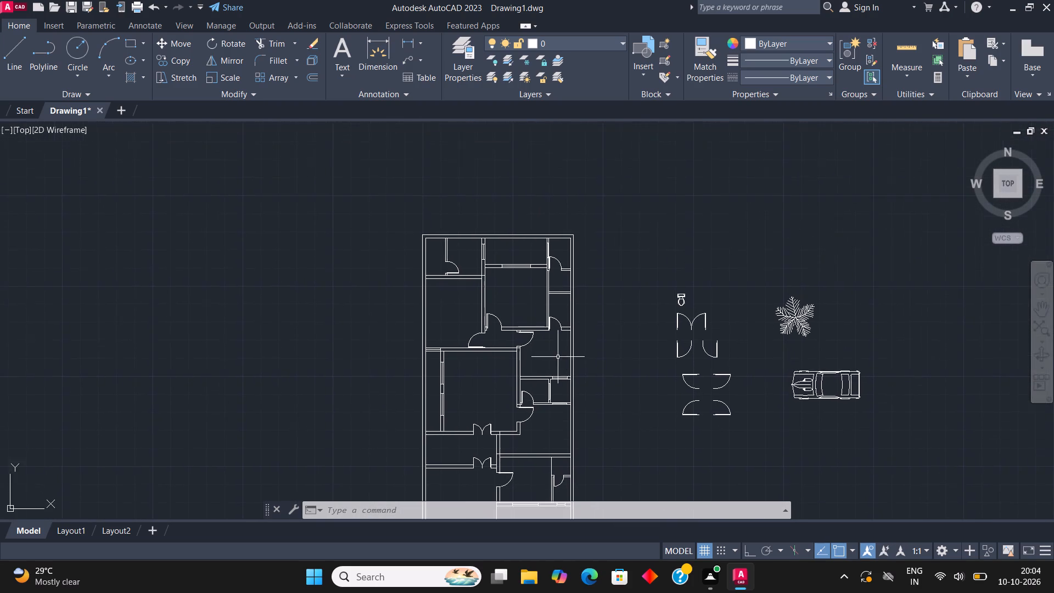
scroll(556, 356, up, 1)
middle_drag(514, 314, 528, 405)
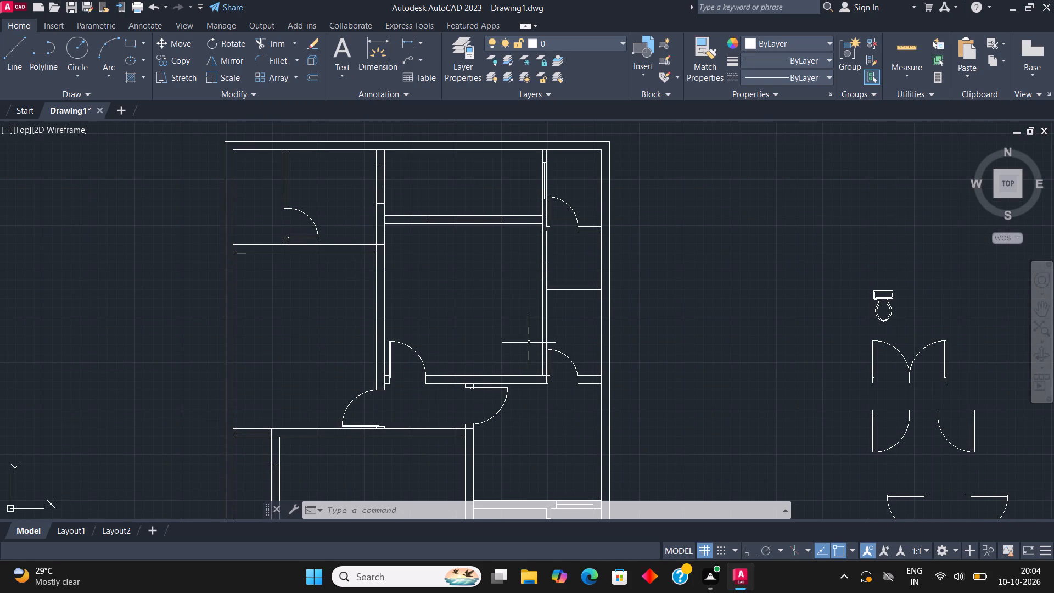
Hatch the narrow middle room at the top of the plan with the ANGLE pattern.
middle_drag(507, 345, 531, 360)
scroll(543, 337, down, 1)
middle_drag(550, 344, 553, 376)
middle_drag(537, 265, 529, 298)
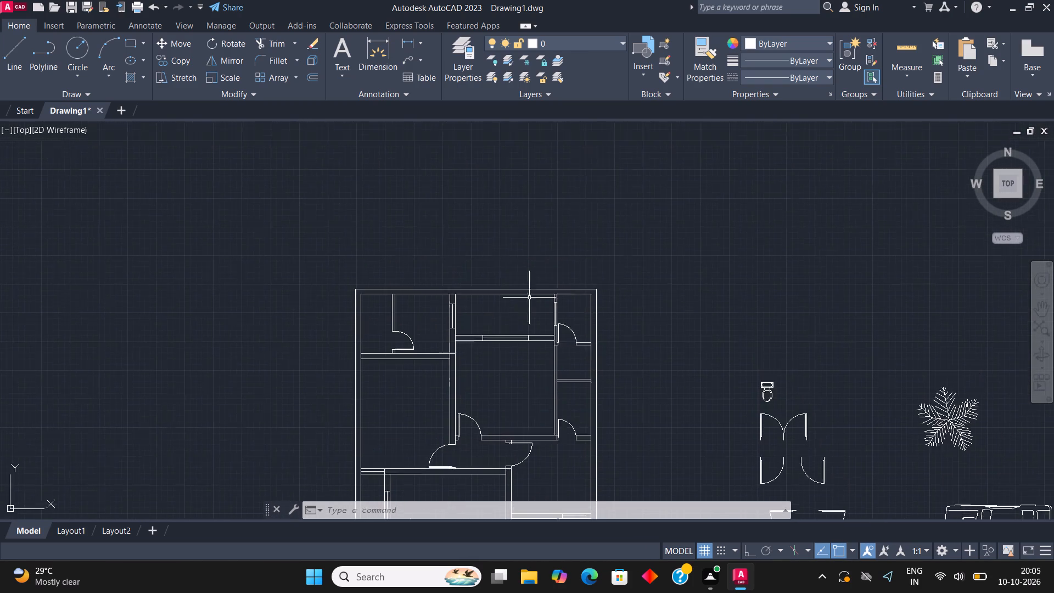
scroll(529, 298, up, 2)
key(h)
key(Return)
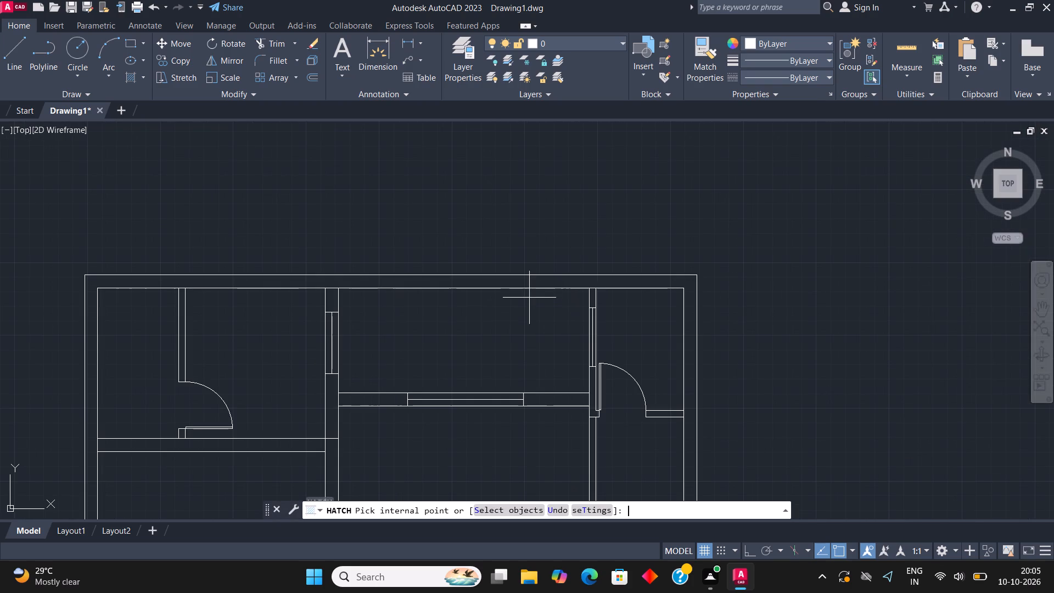
click(425, 345)
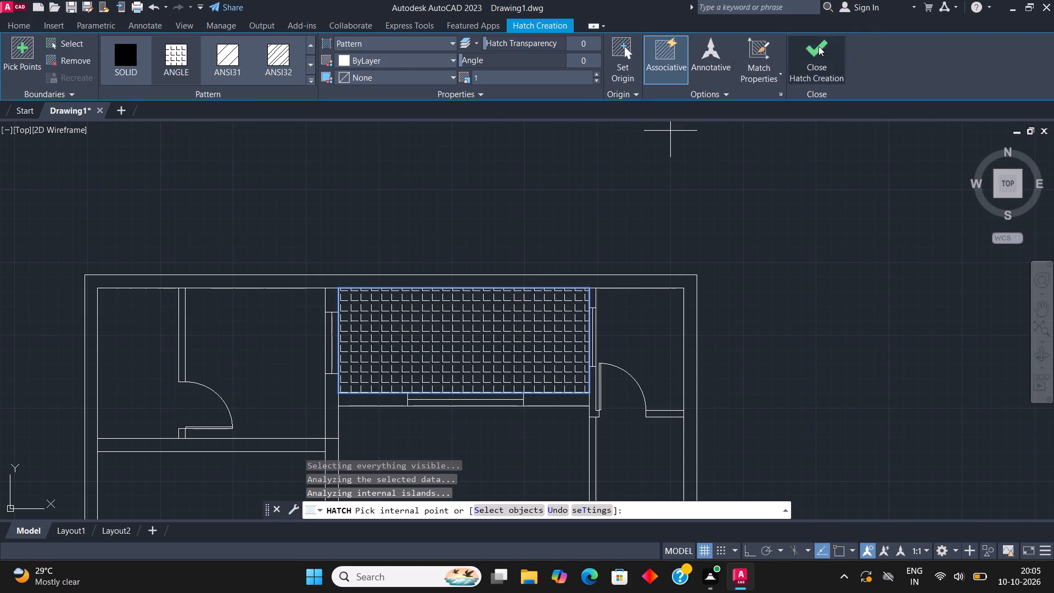
click(796, 52)
Hatch the open area at the plan's lower right corner, below the windowed wall, with the CROSS pattern.
scroll(372, 337, down, 3)
scroll(444, 295, down, 1)
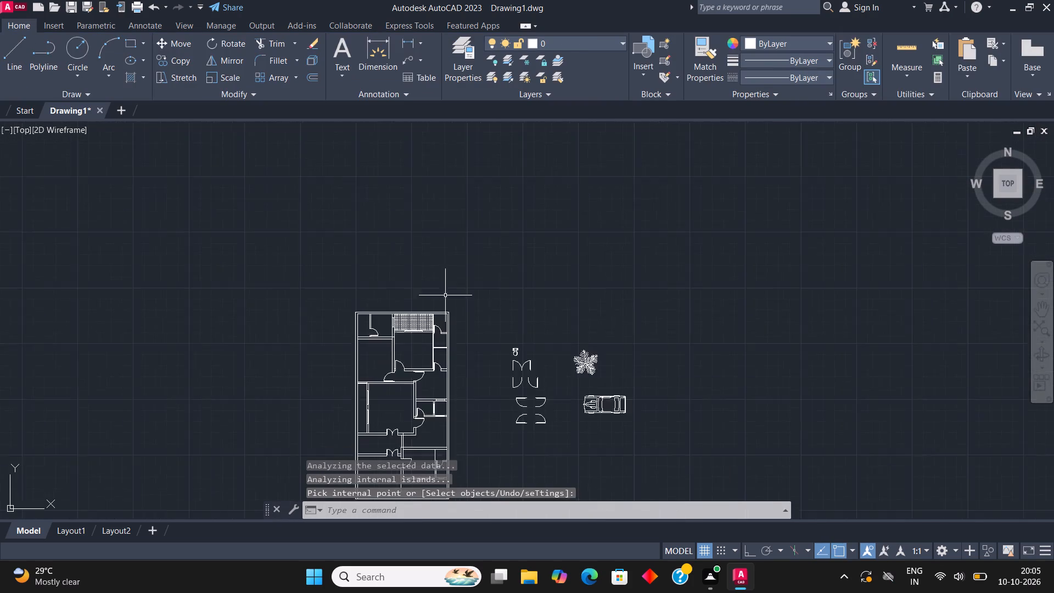
scroll(445, 294, down, 1)
scroll(451, 436, up, 3)
middle_drag(301, 400, 378, 394)
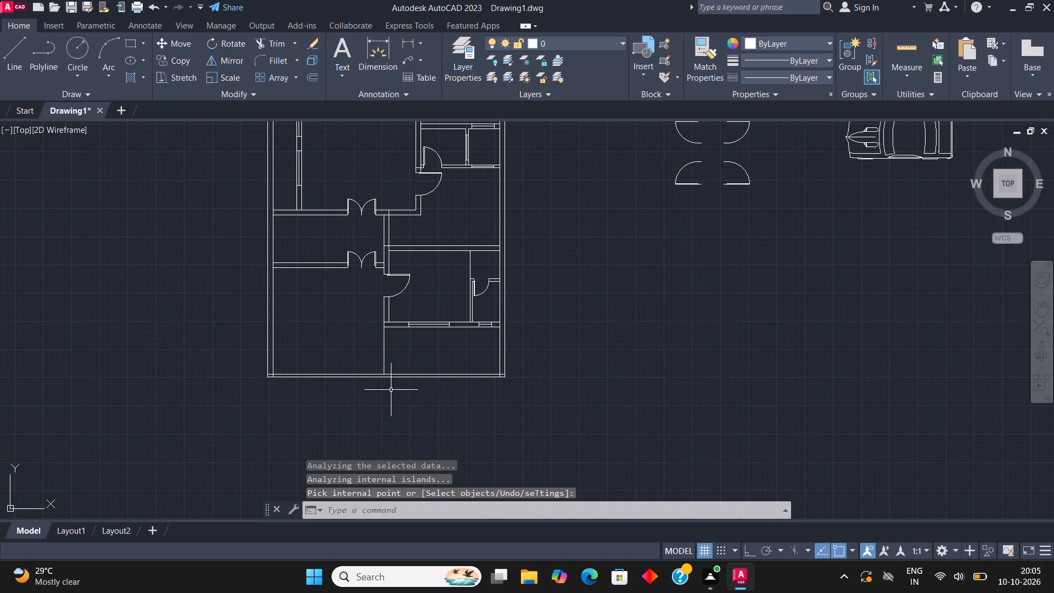
scroll(404, 384, up, 2)
key(h)
key(Return)
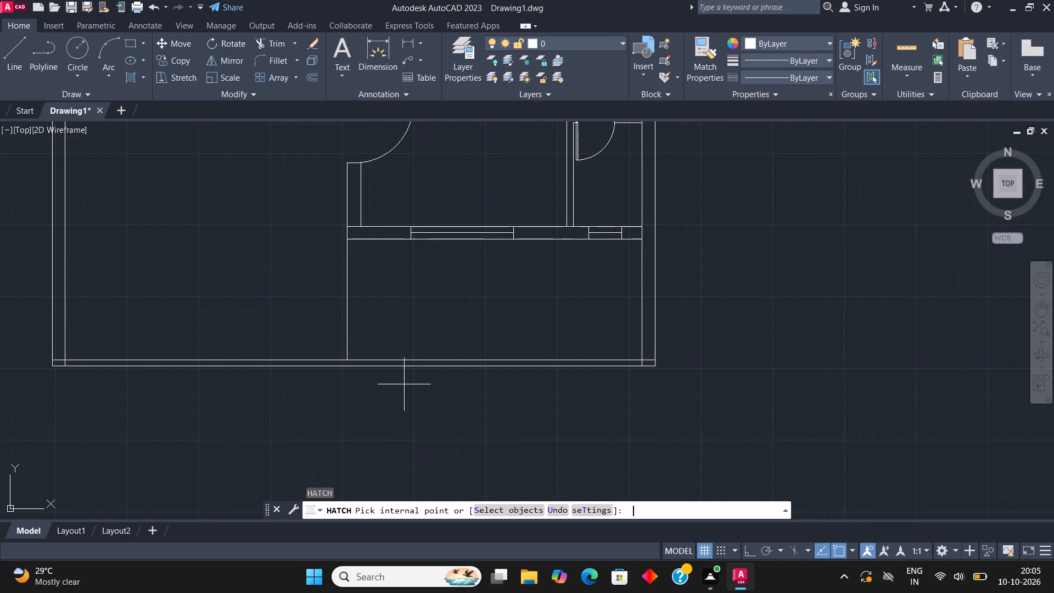
click(315, 40)
click(307, 62)
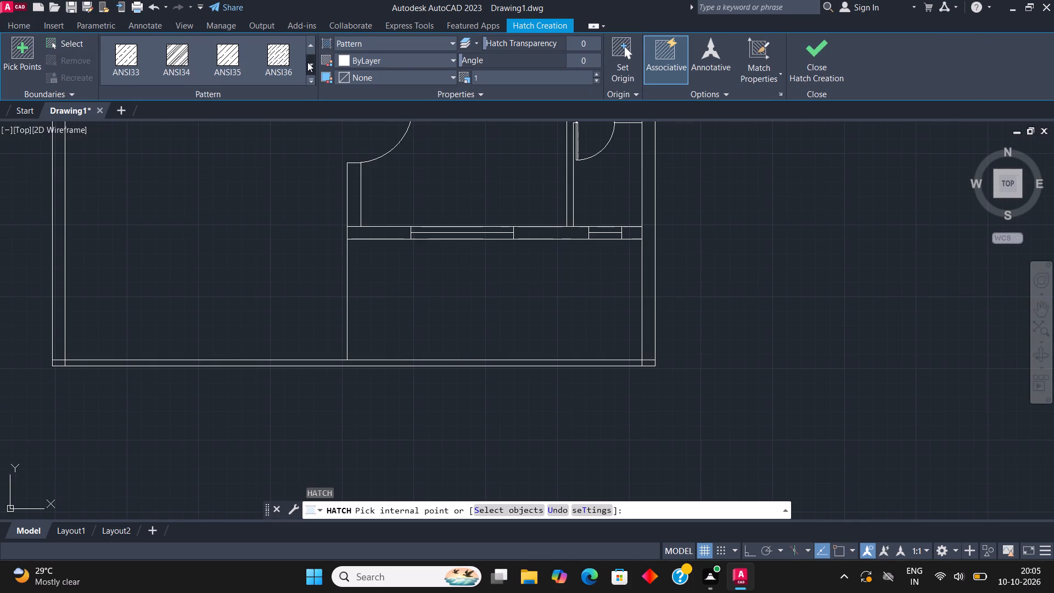
click(307, 62)
click(307, 62)
click(307, 63)
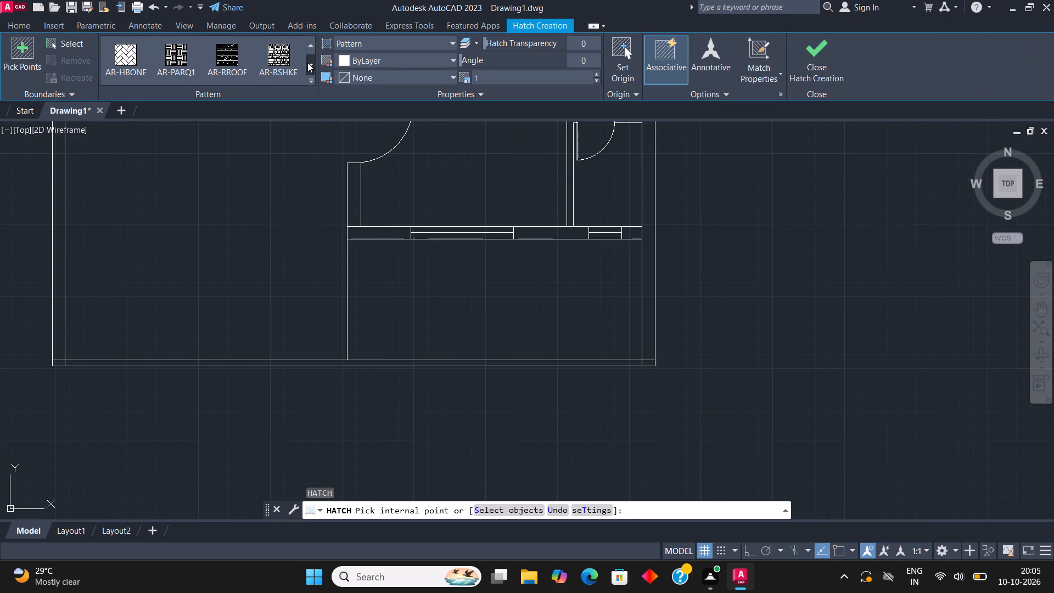
click(307, 63)
click(307, 63)
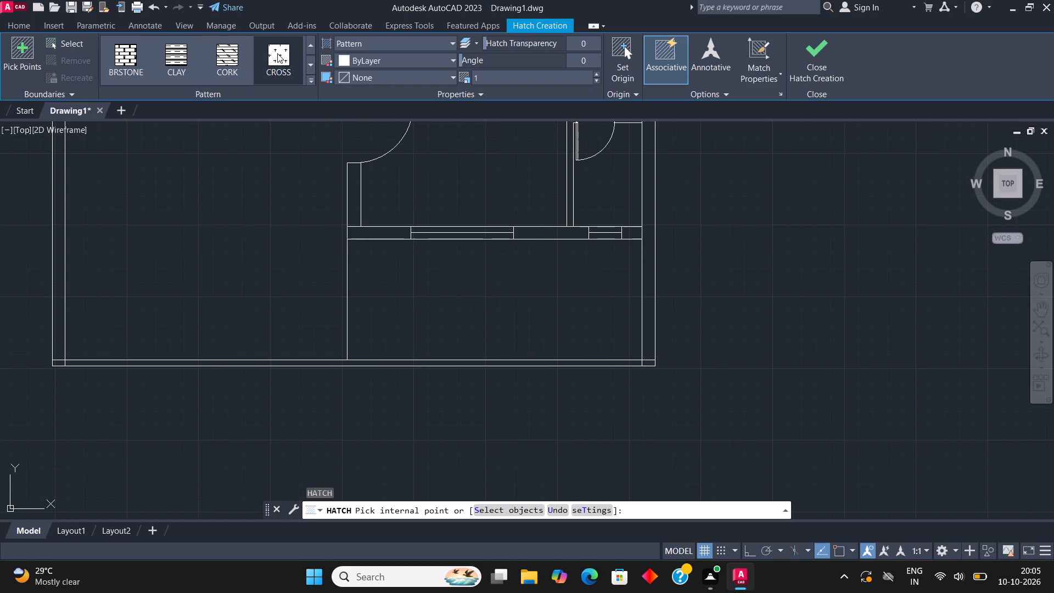
click(277, 53)
click(424, 313)
click(820, 45)
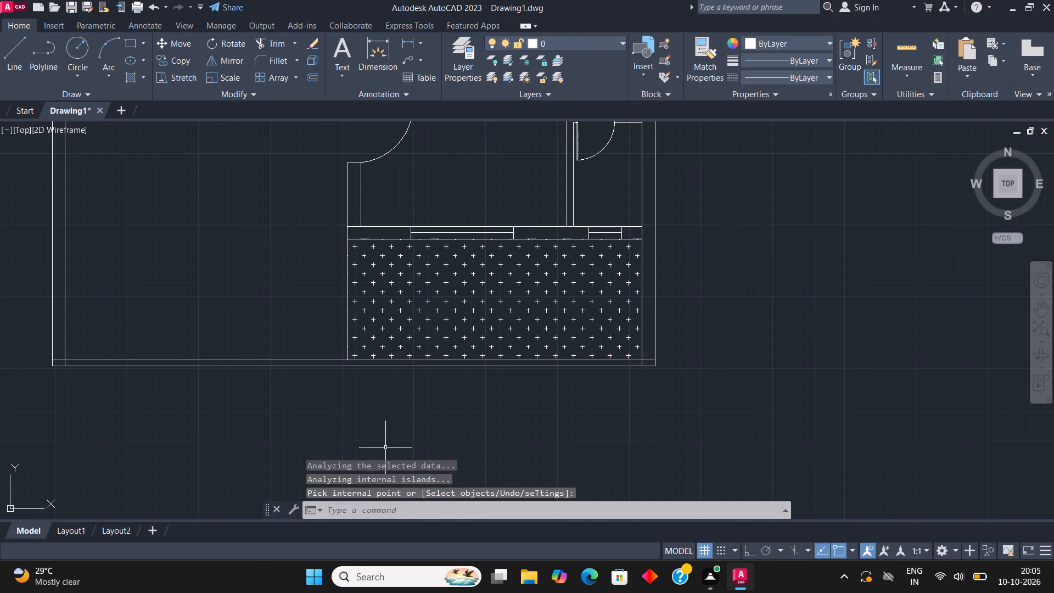
Rotate the car block a quarter turn so its front points up the plan.
scroll(388, 450, down, 2)
middle_drag(412, 461, 581, 428)
middle_drag(627, 347, 742, 345)
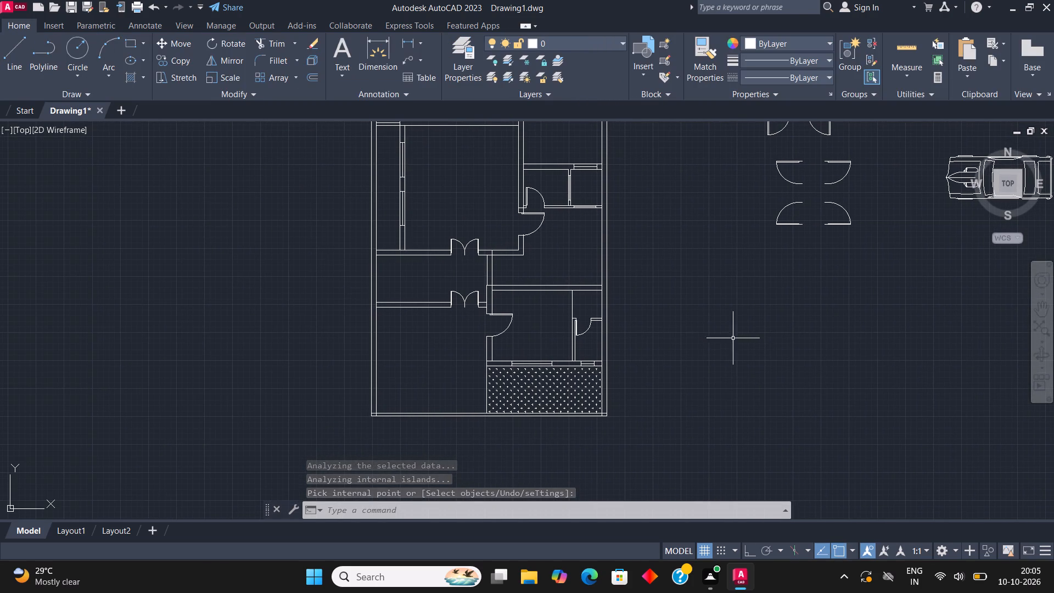
middle_drag(654, 376, 670, 378)
scroll(661, 385, down, 1)
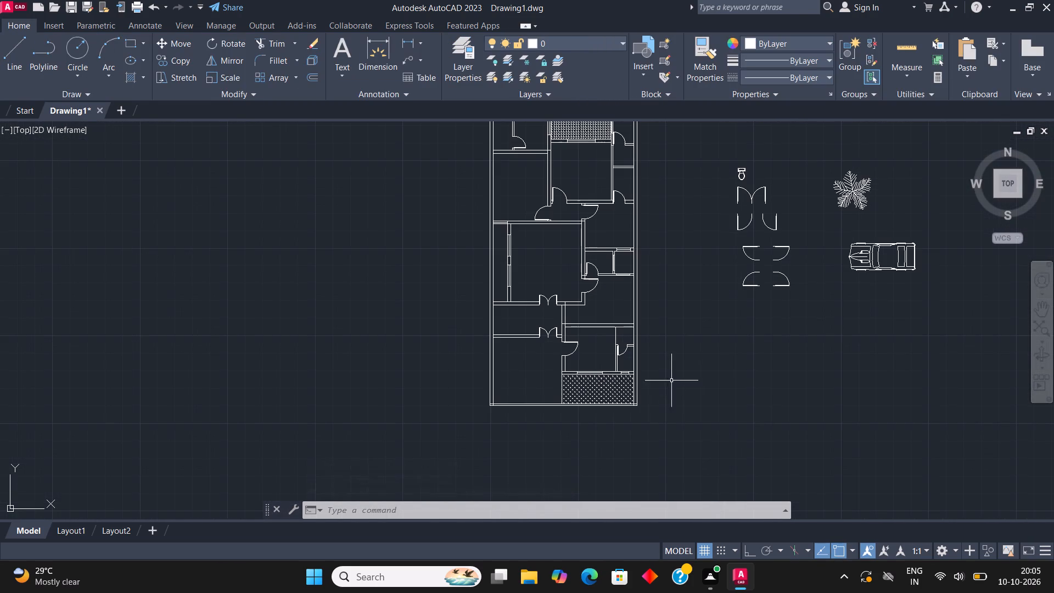
middle_drag(860, 275, 755, 293)
scroll(755, 281, up, 2)
drag(750, 277, 725, 258)
click(719, 253)
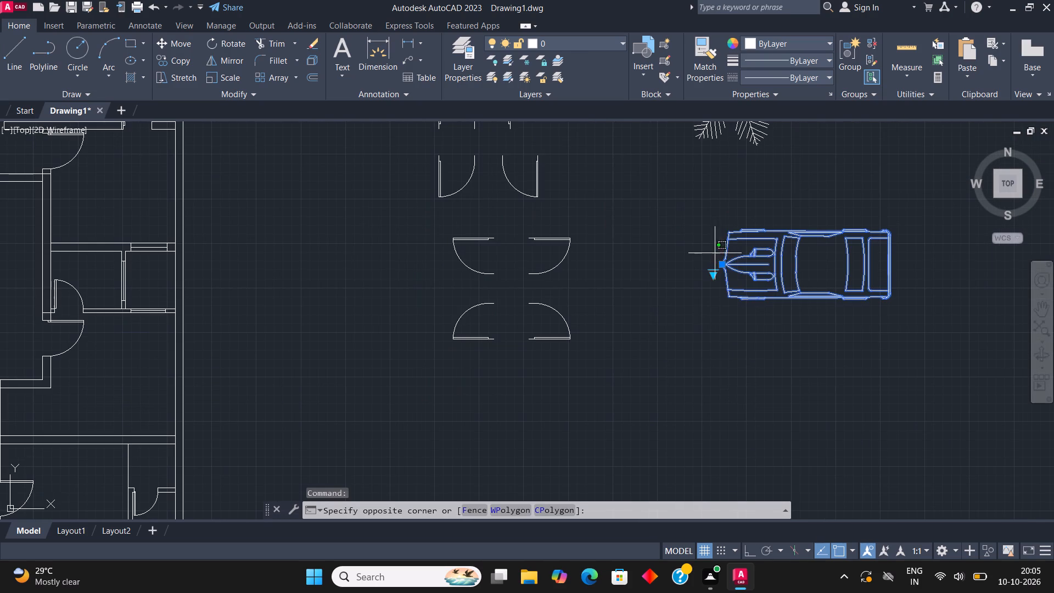
click(703, 196)
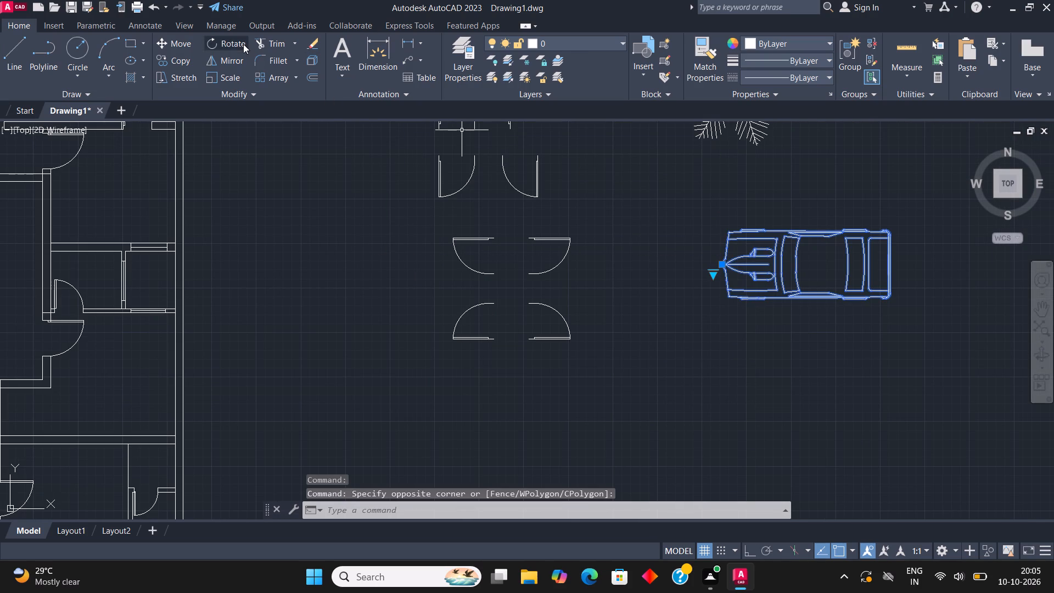
click(243, 44)
click(764, 323)
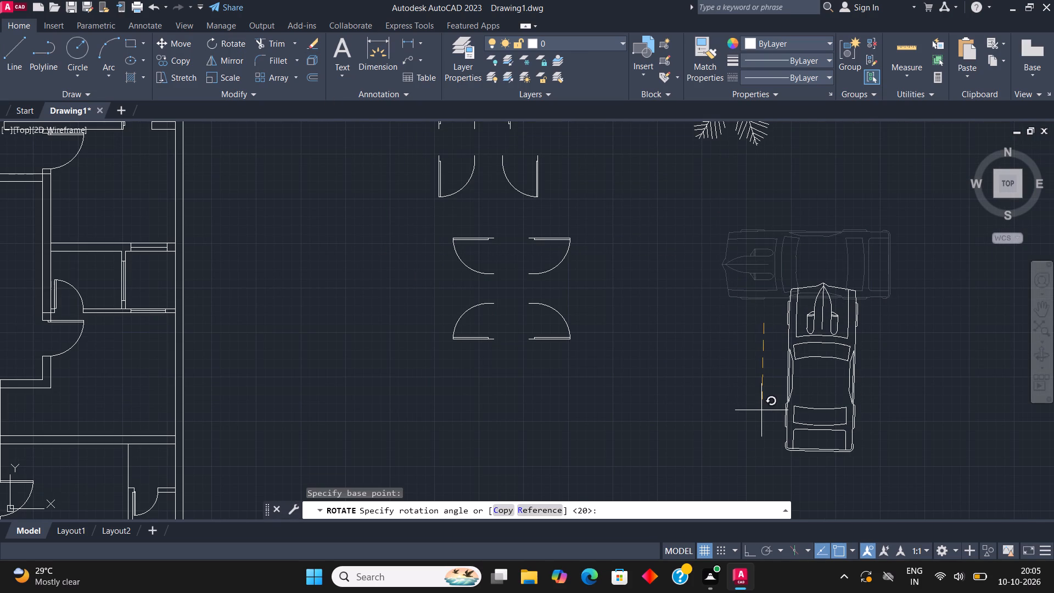
key(F8)
click(761, 410)
Move the car from beside the plan into the lower left room, below the double door.
drag(814, 378, 799, 365)
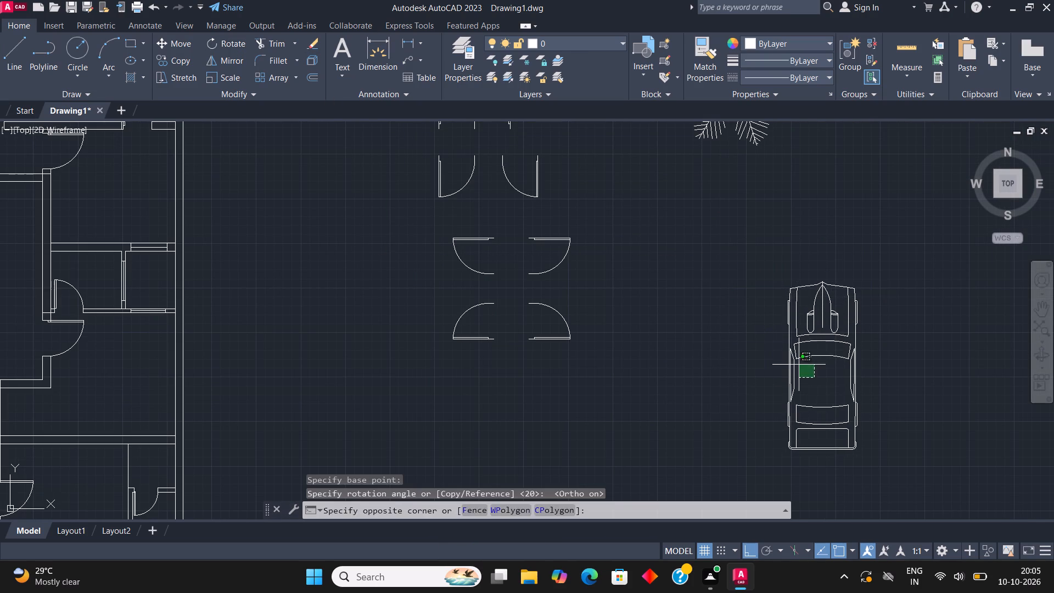
click(699, 334)
click(187, 34)
click(182, 42)
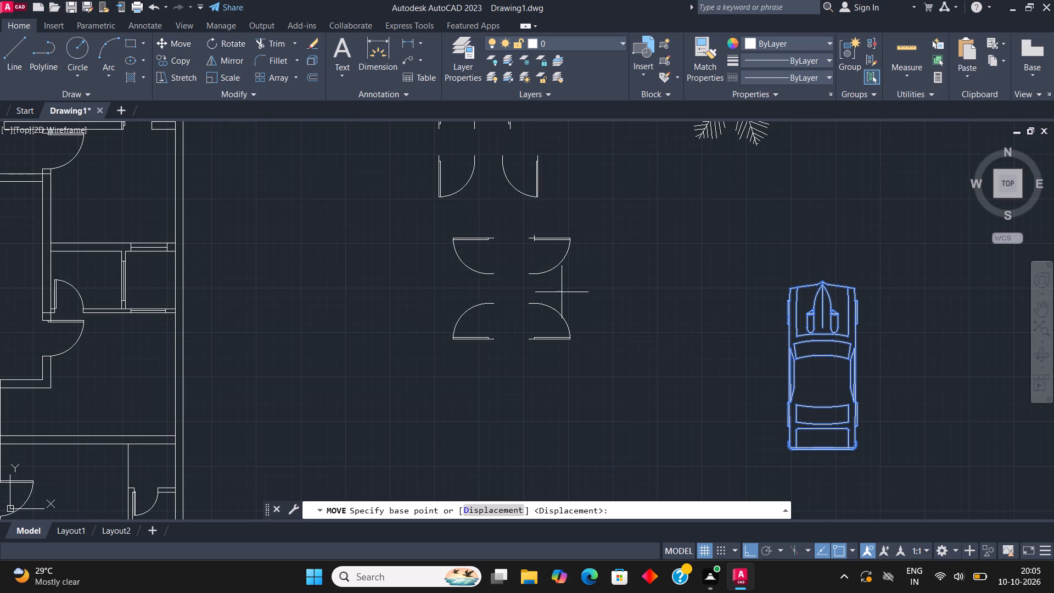
click(825, 366)
scroll(853, 355, down, 2)
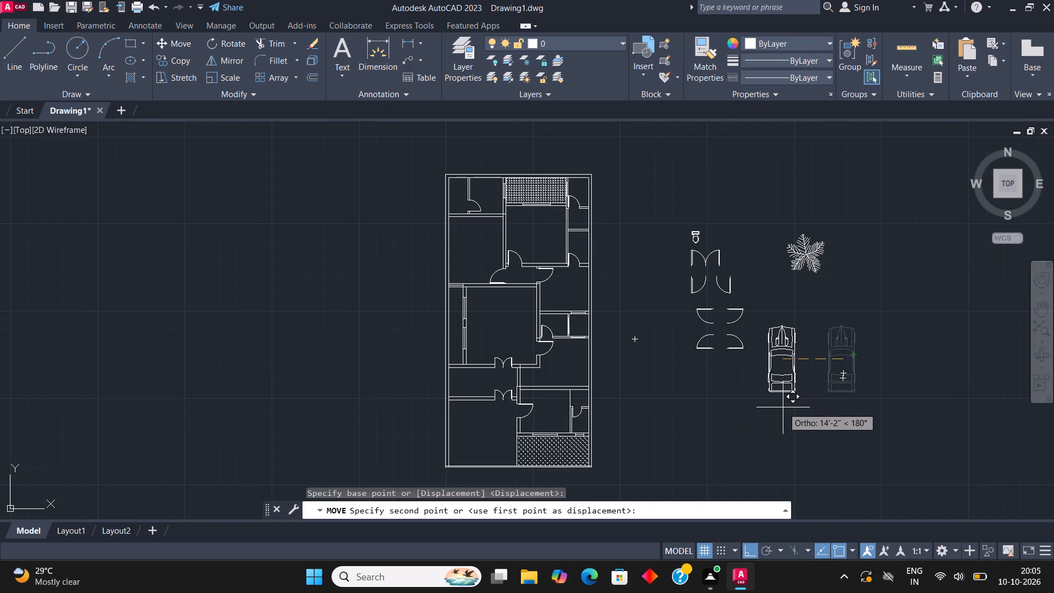
key(F8)
middle_drag(515, 407, 530, 385)
scroll(459, 428, up, 1)
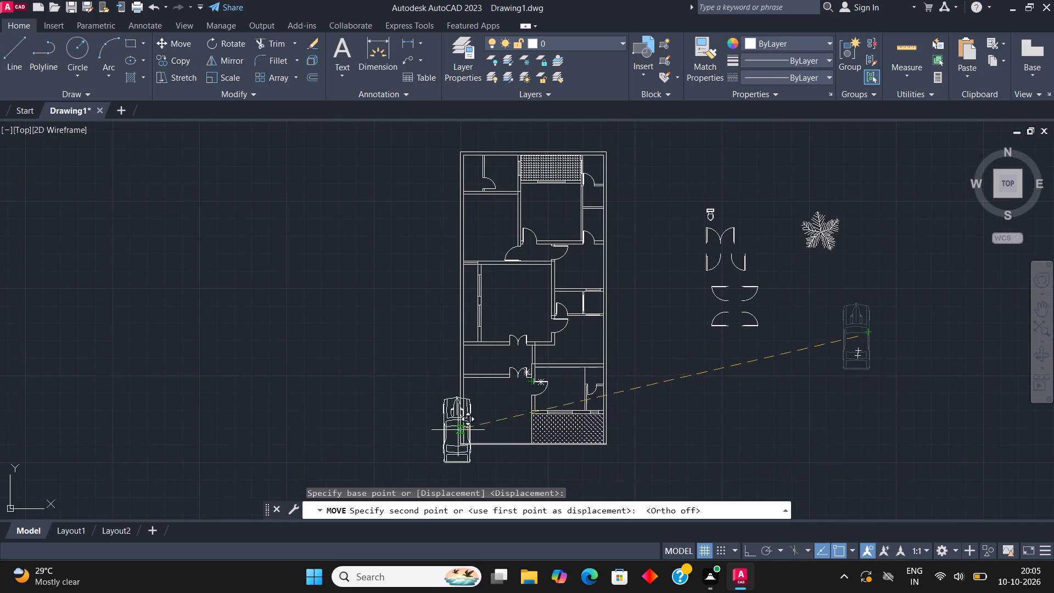
scroll(467, 423, up, 1)
scroll(518, 396, up, 1)
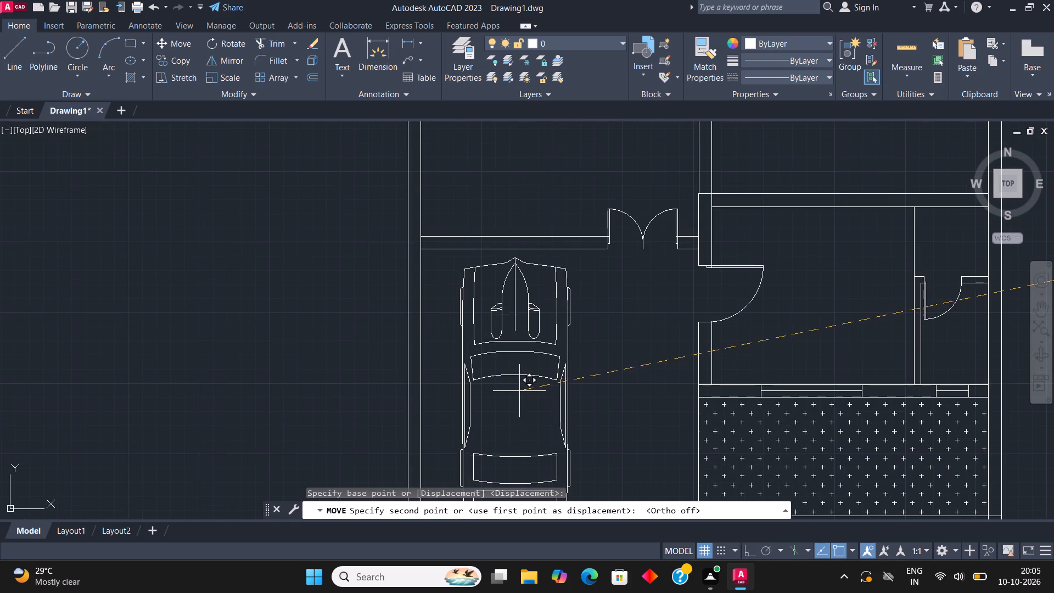
click(519, 388)
Scale the car down to about three quarters of its size so it fits within the parking room.
scroll(533, 363, down, 1)
click(529, 369)
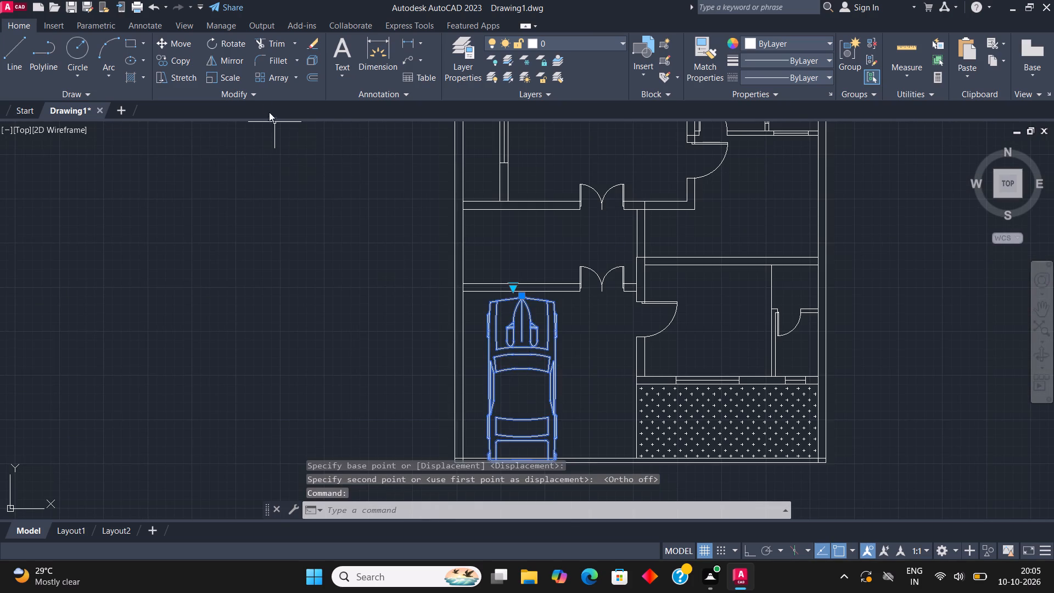
click(235, 79)
click(513, 385)
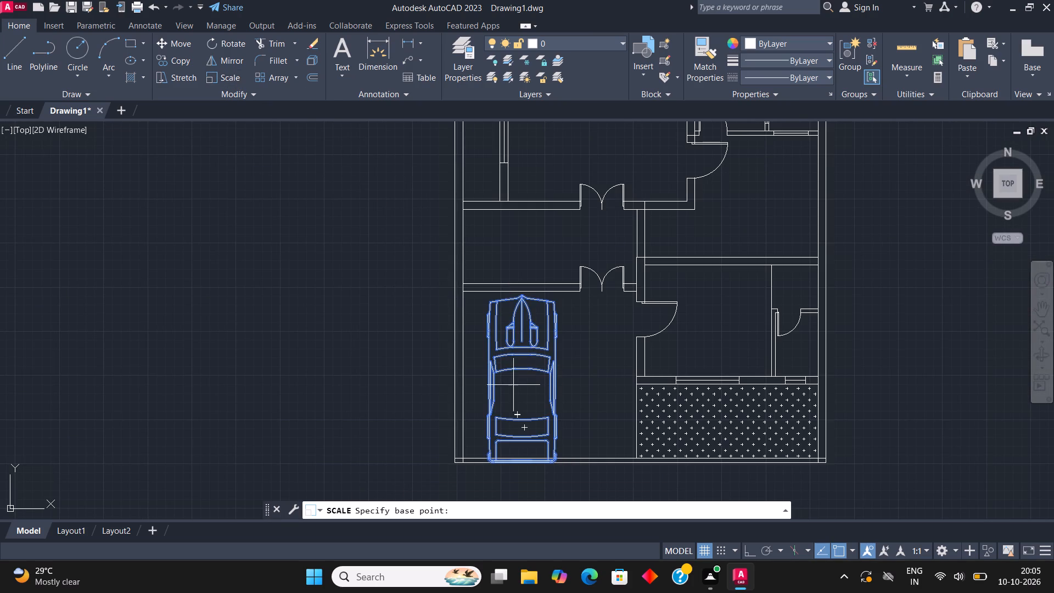
click(565, 326)
Move the reduced car slightly up and left within the parking room.
click(552, 335)
click(465, 324)
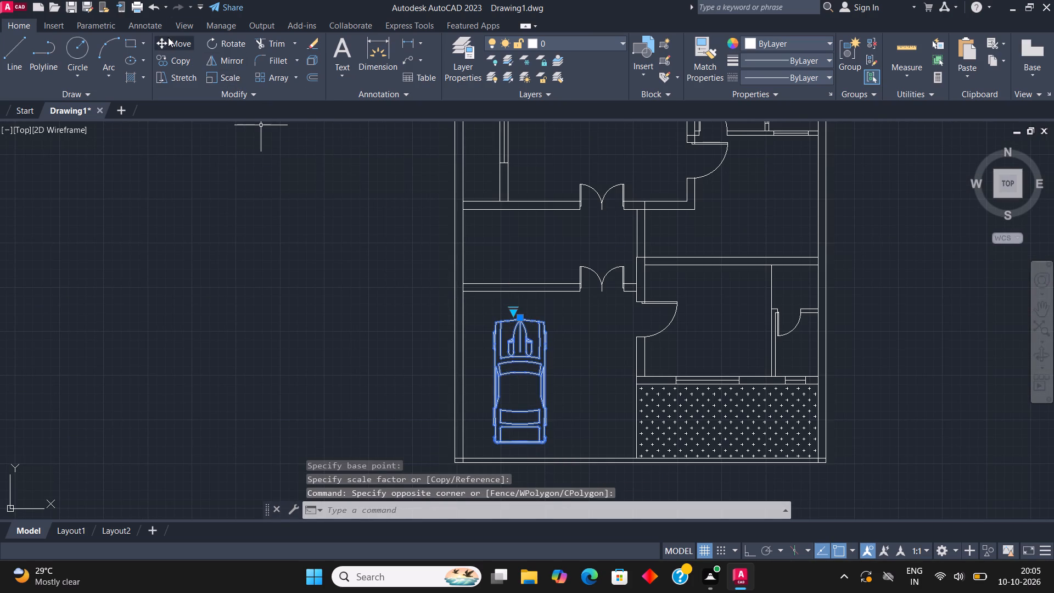
click(168, 37)
scroll(515, 381, up, 1)
click(517, 379)
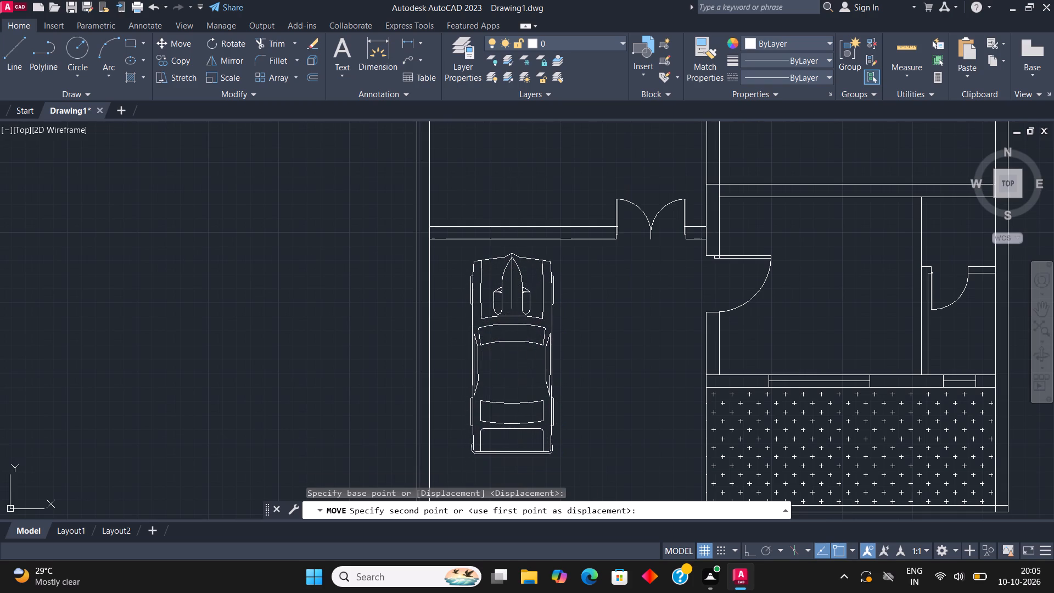
click(506, 356)
Draw a line 3' along the wall above the car from the left outer wall, continuing straight up to the opposite wall.
scroll(506, 356, down, 2)
middle_drag(559, 293, 574, 303)
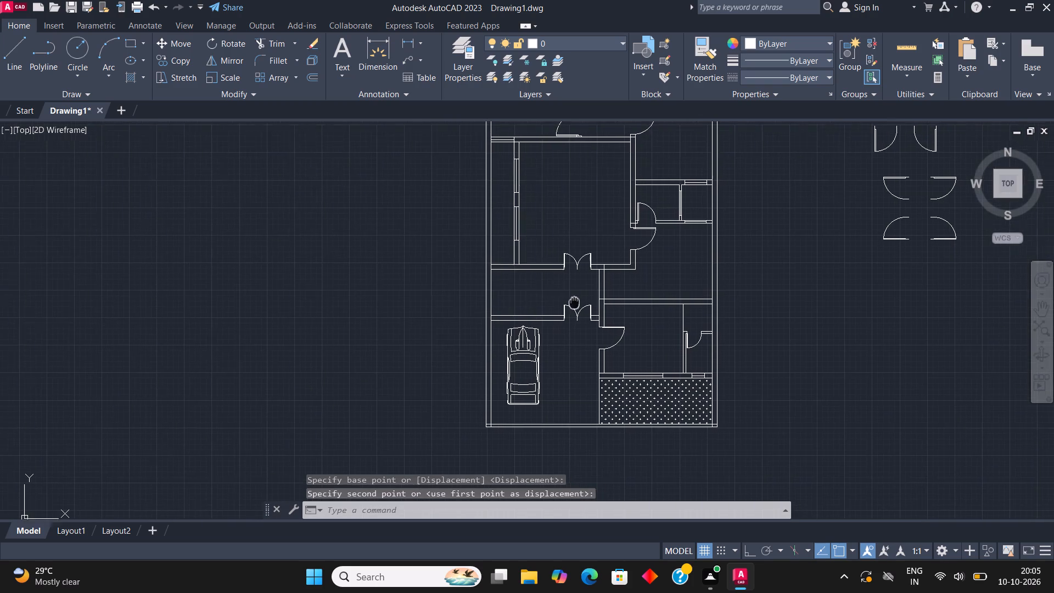
scroll(556, 293, up, 2)
click(13, 47)
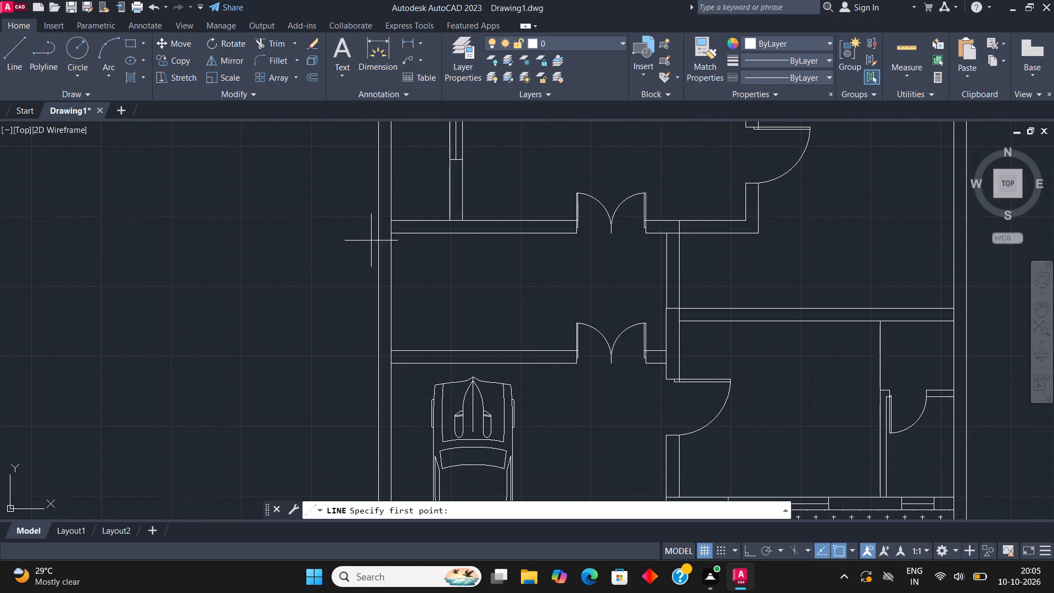
middle_drag(373, 250, 369, 320)
scroll(409, 431, up, 1)
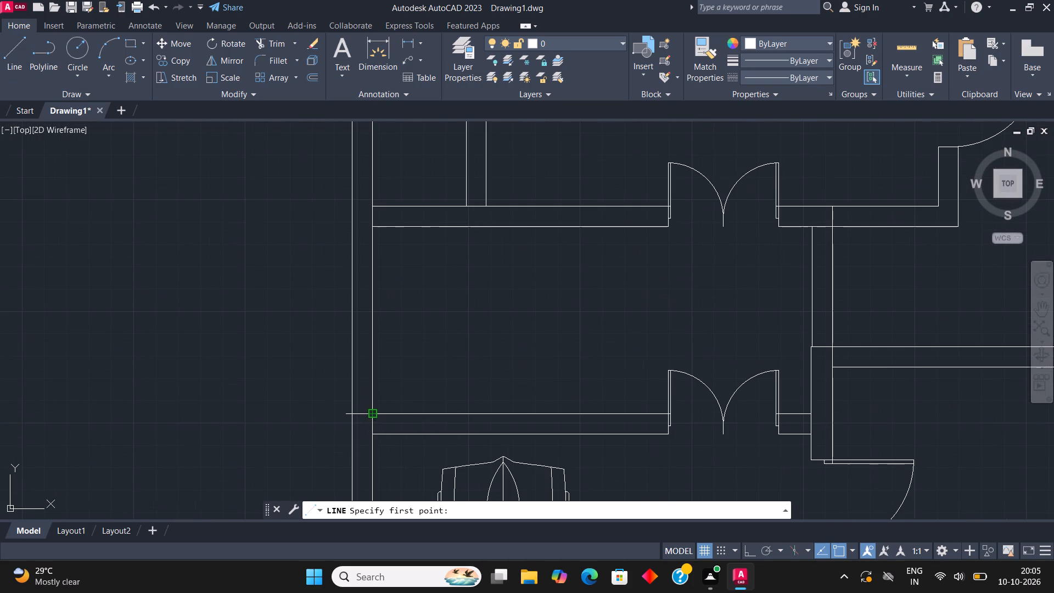
click(373, 416)
key(F8)
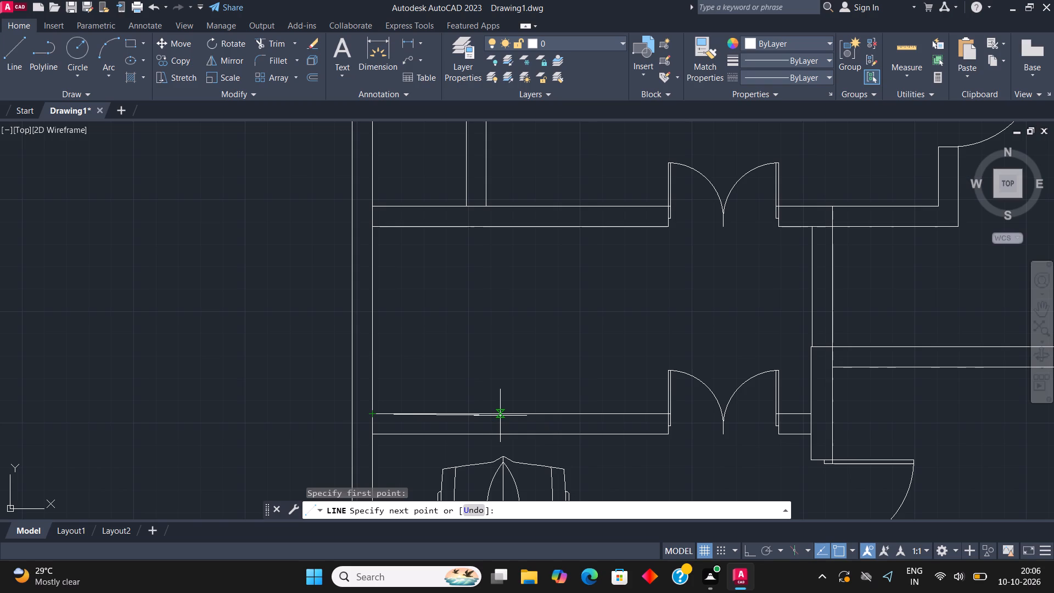
text(3')
key(Return)
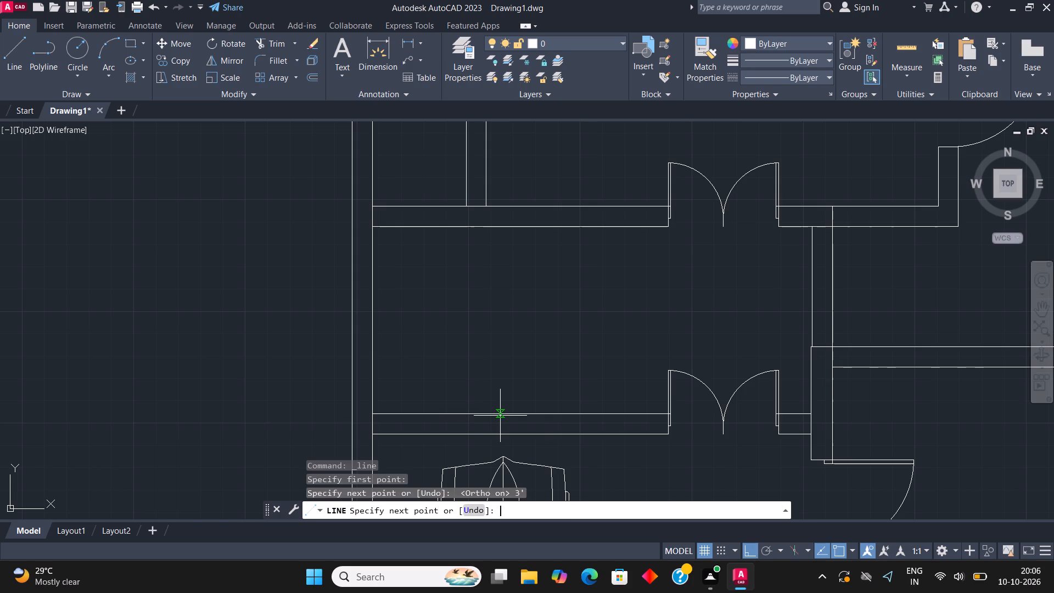
click(452, 232)
key(Escape)
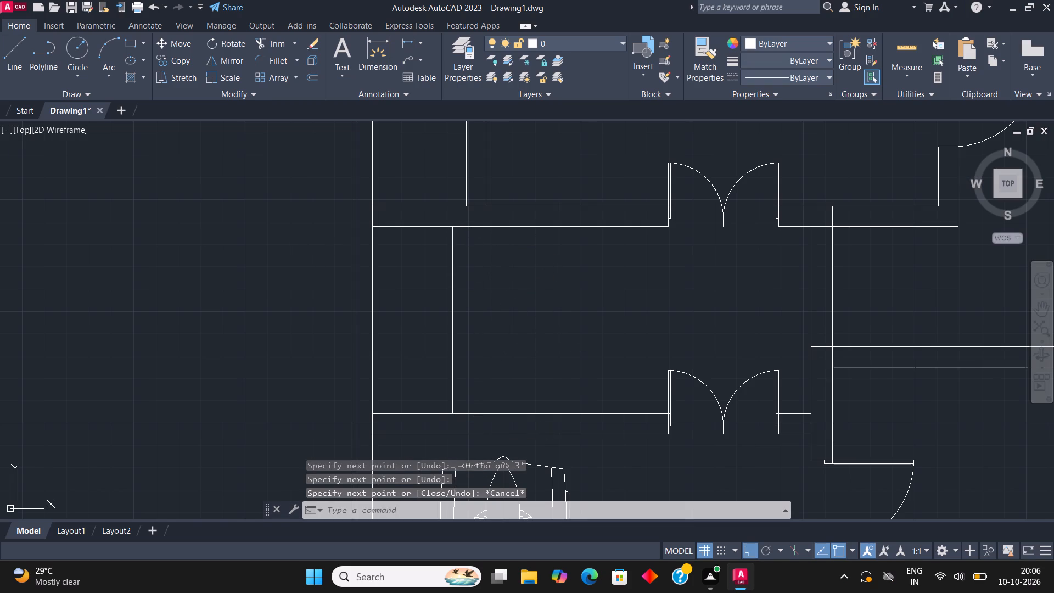
Draw a horizontal line rightward from the midpoint of the new vertical line, ending short of the double doors.
click(19, 51)
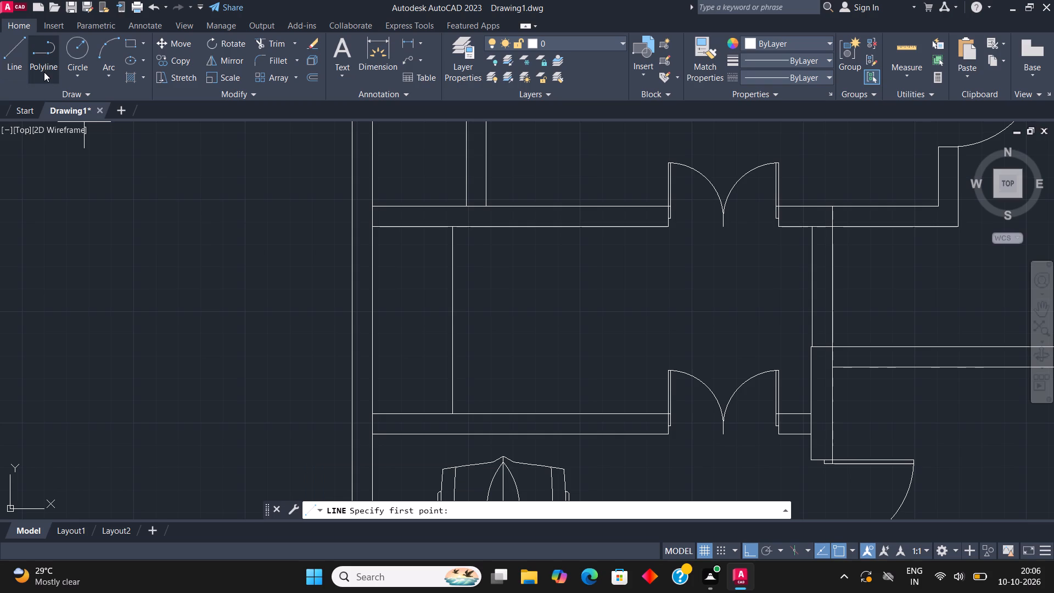
click(453, 317)
click(592, 328)
key(Escape)
Offset the vertical stair line 10" to the right, towards the double doors.
middle_drag(466, 299, 282, 265)
click(240, 244)
click(287, 237)
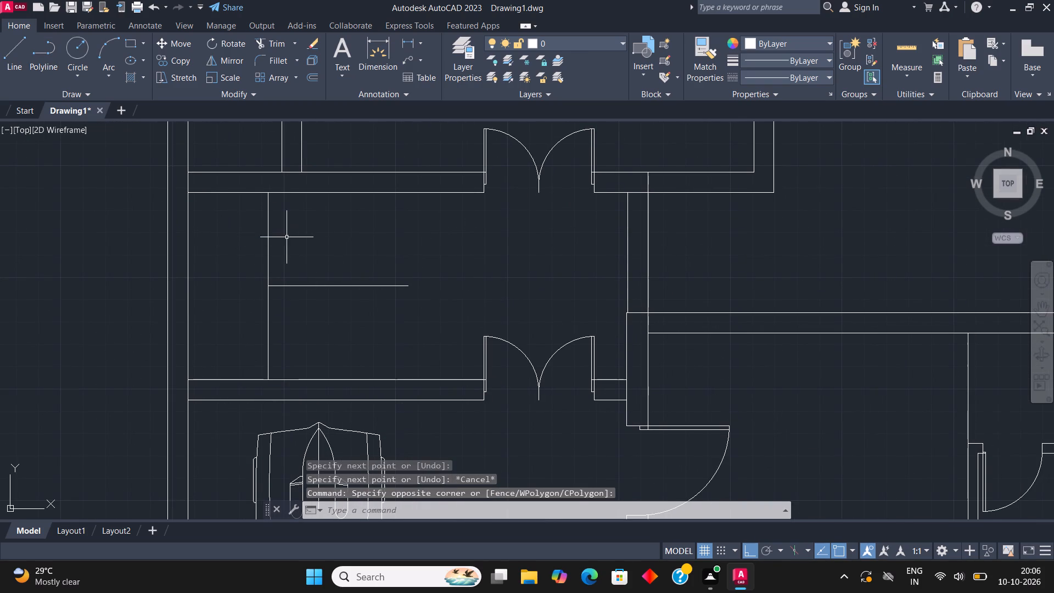
click(283, 249)
click(242, 236)
click(309, 75)
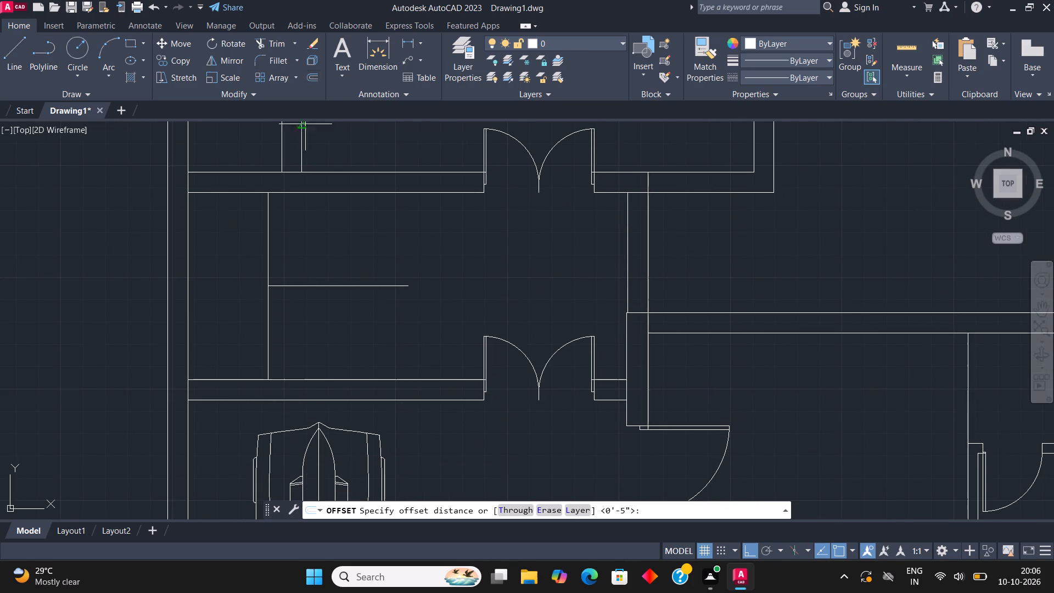
click(267, 249)
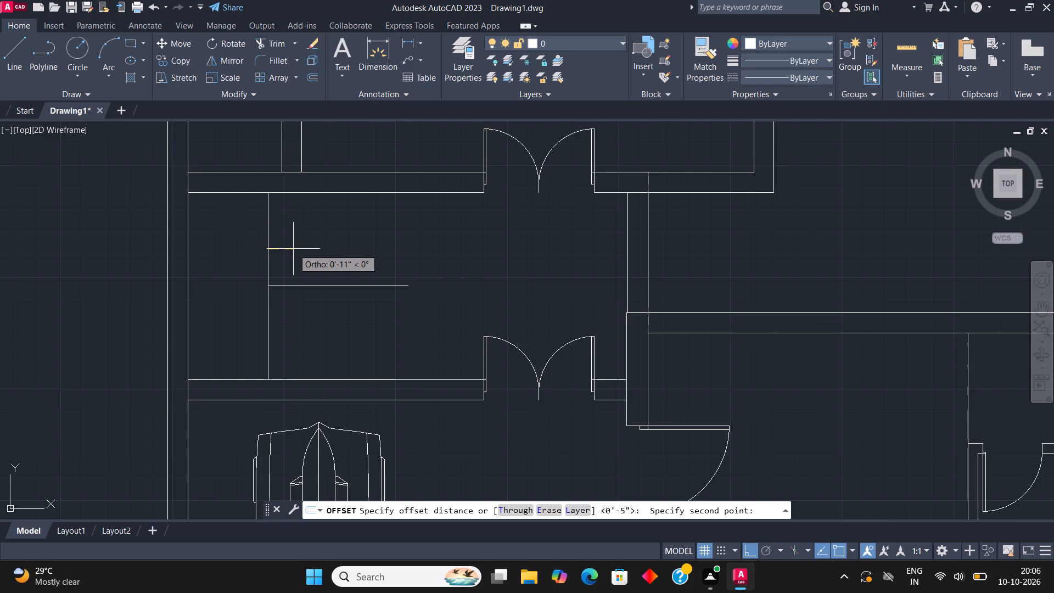
text(10")
key(Return)
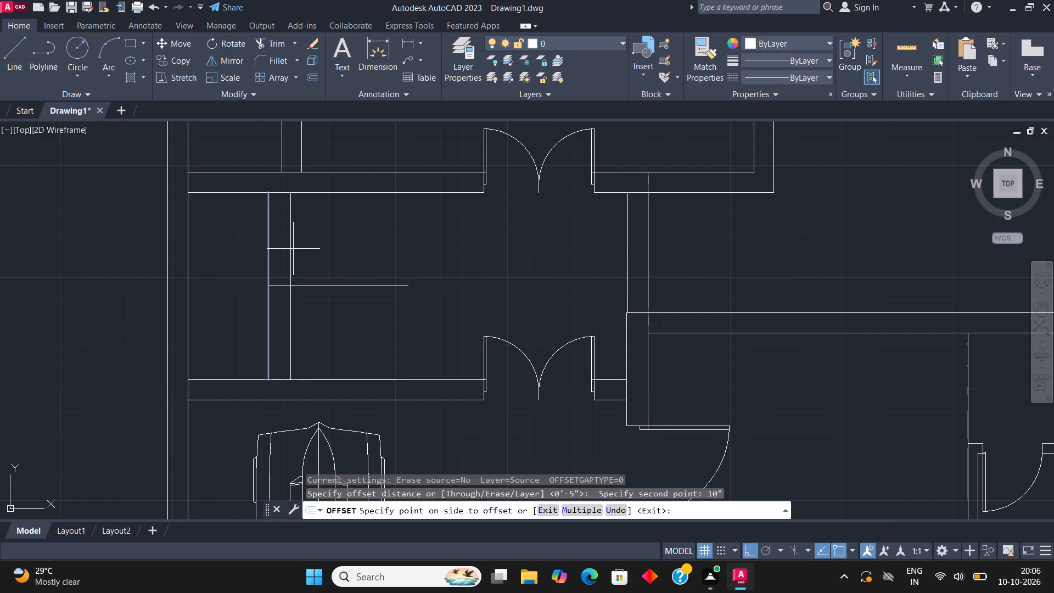
click(293, 249)
click(305, 253)
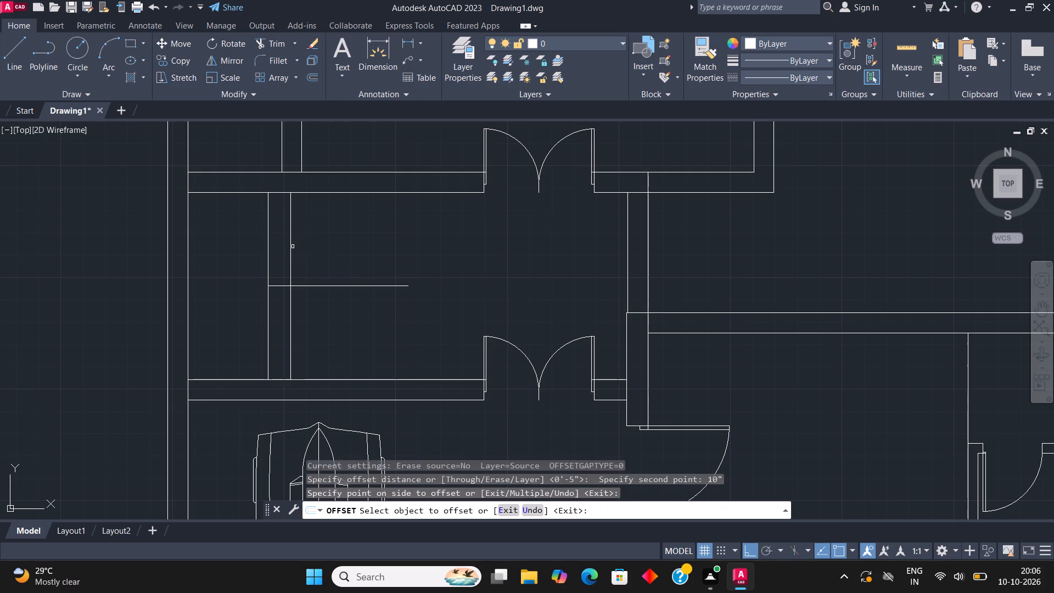
Offset each newest stair line 10" further right until six more tread lines are added.
click(293, 247)
click(289, 240)
click(324, 244)
click(313, 242)
click(343, 247)
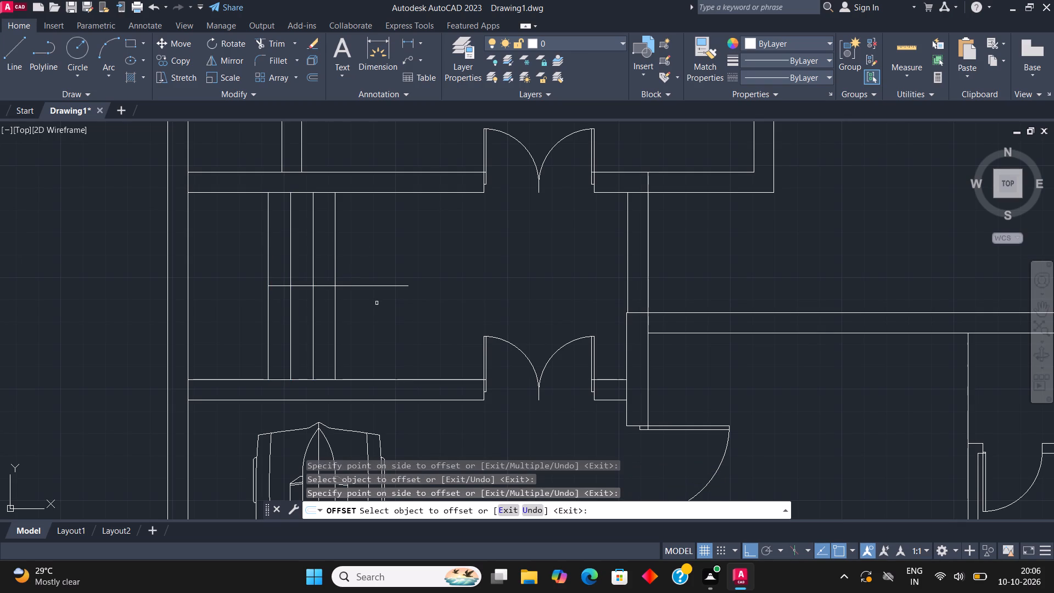
click(334, 239)
click(349, 250)
click(358, 254)
click(416, 255)
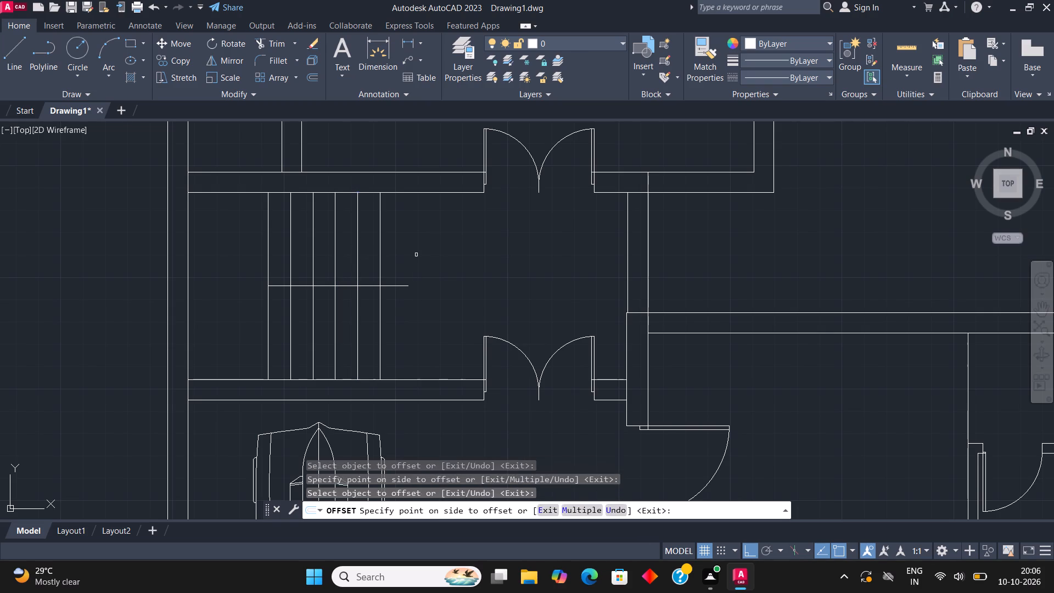
click(382, 245)
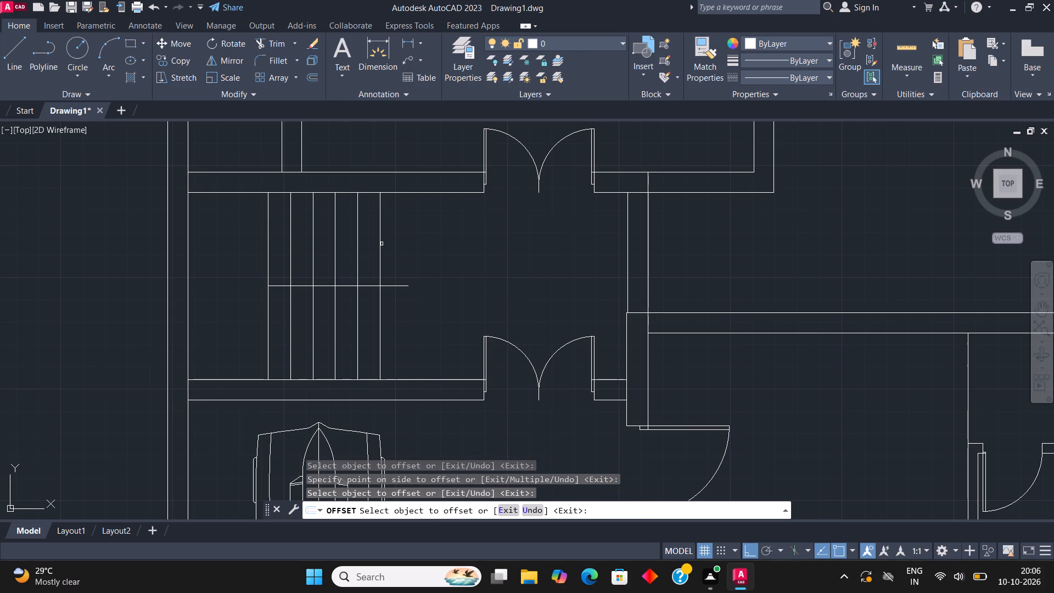
click(382, 244)
click(394, 250)
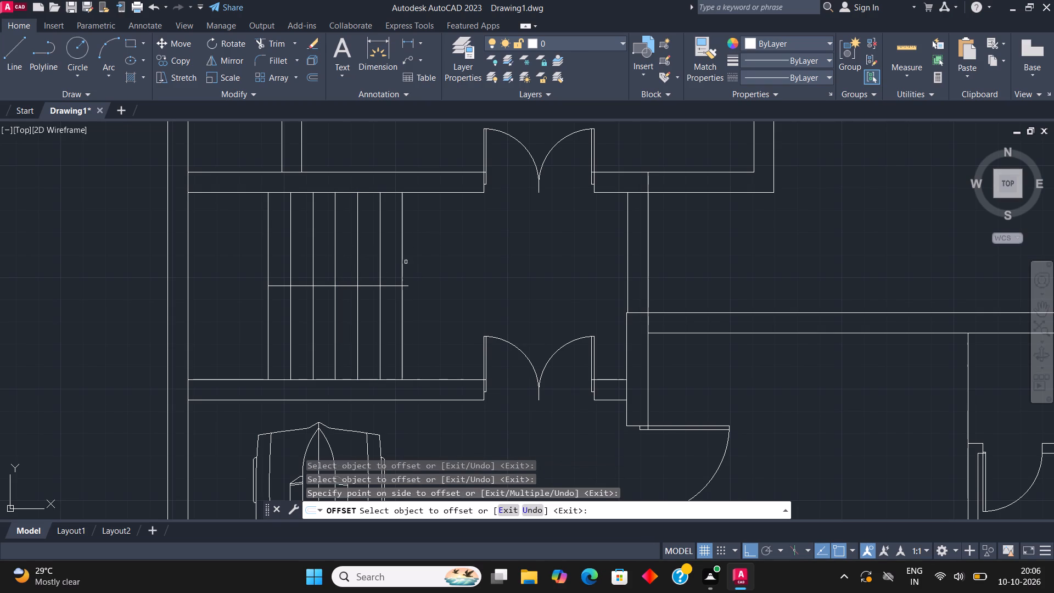
drag(401, 254, 406, 256)
click(426, 258)
key(Escape)
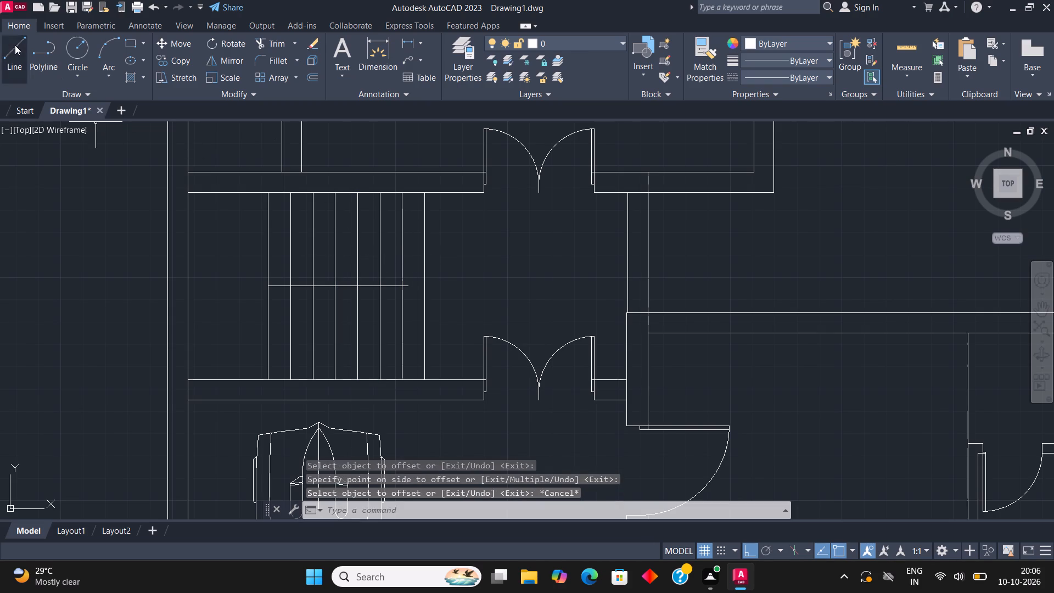
Draw a short line extending the stair's horizontal centre line to the rightmost tread line.
click(15, 45)
click(410, 281)
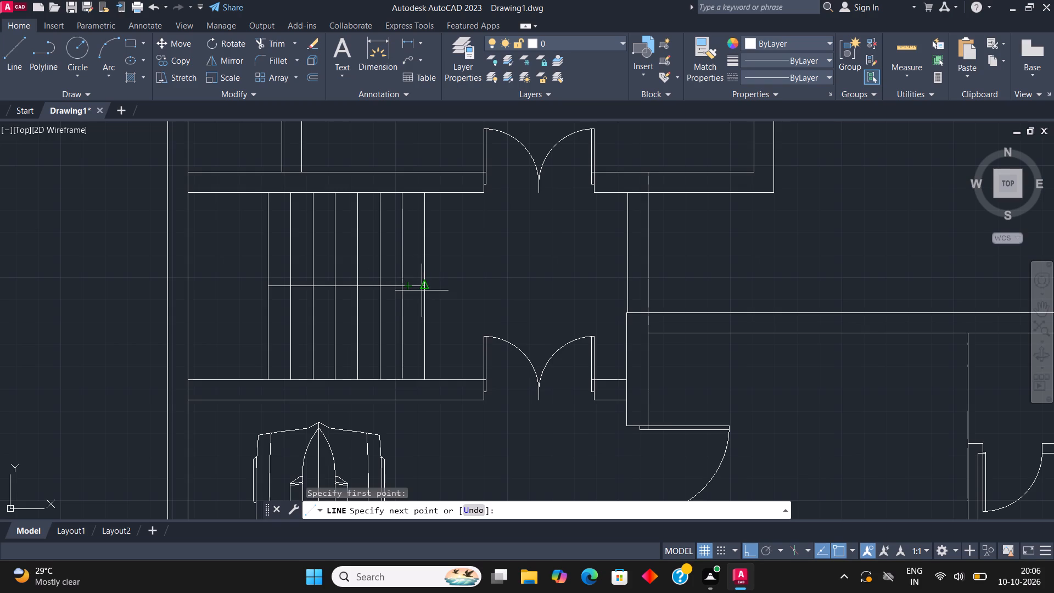
click(422, 290)
key(Escape)
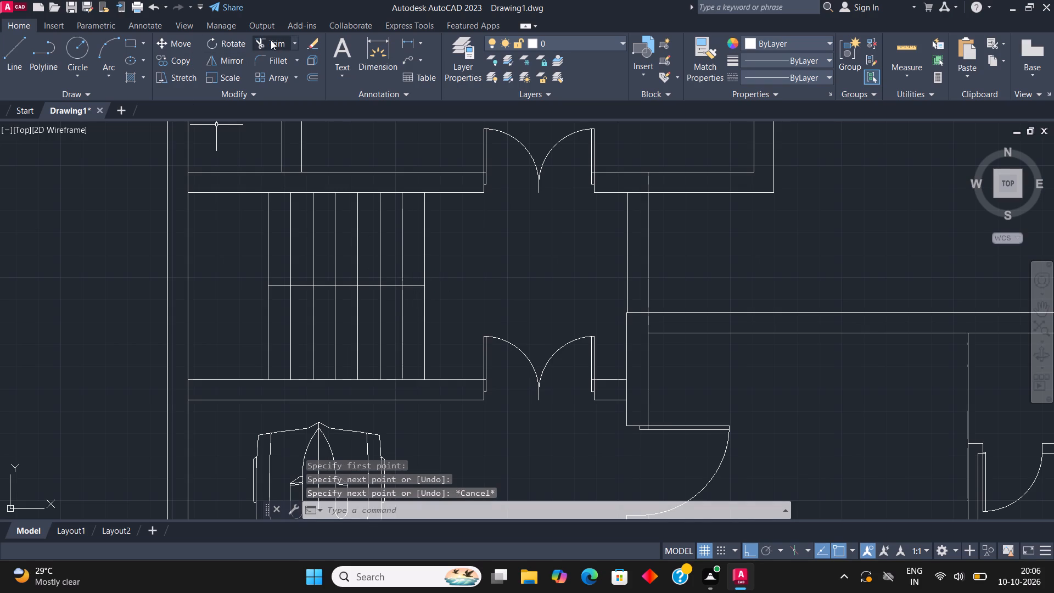
Trim the rightmost tread line below the horizontal centre line.
click(271, 40)
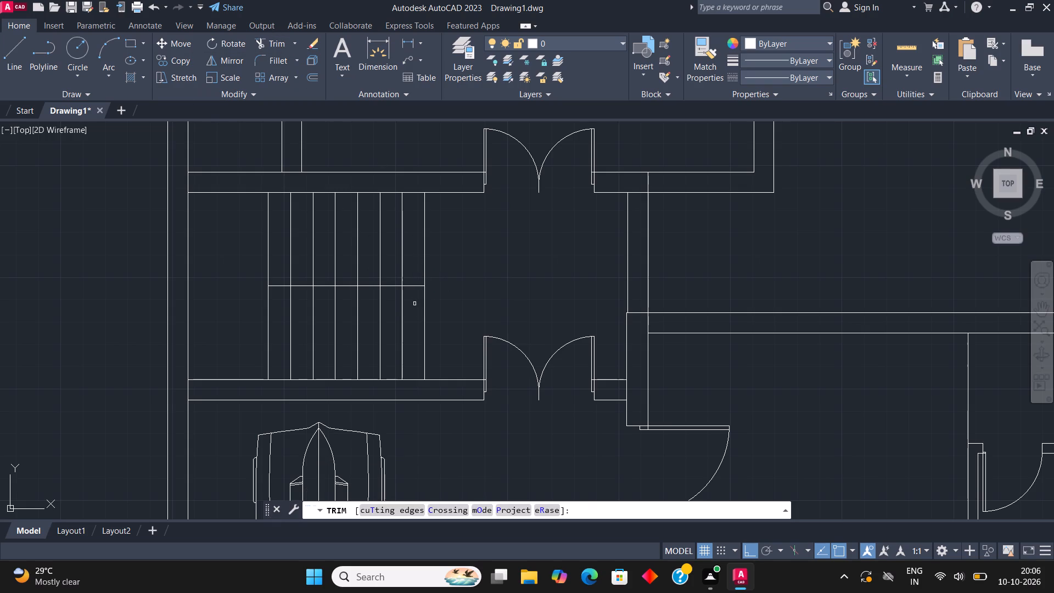
click(426, 322)
key(Escape)
Draw the stair direction line from the rightmost upper tread's midpoint about 7' left, about 3'-3" down, and right to the sixth tread line.
middle_drag(452, 303, 454, 321)
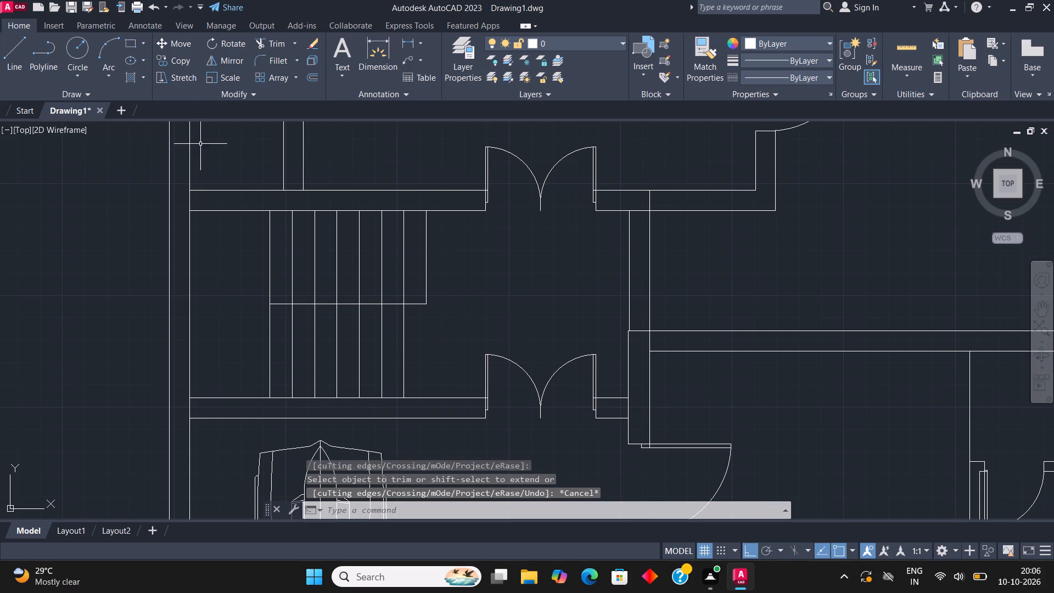
click(8, 42)
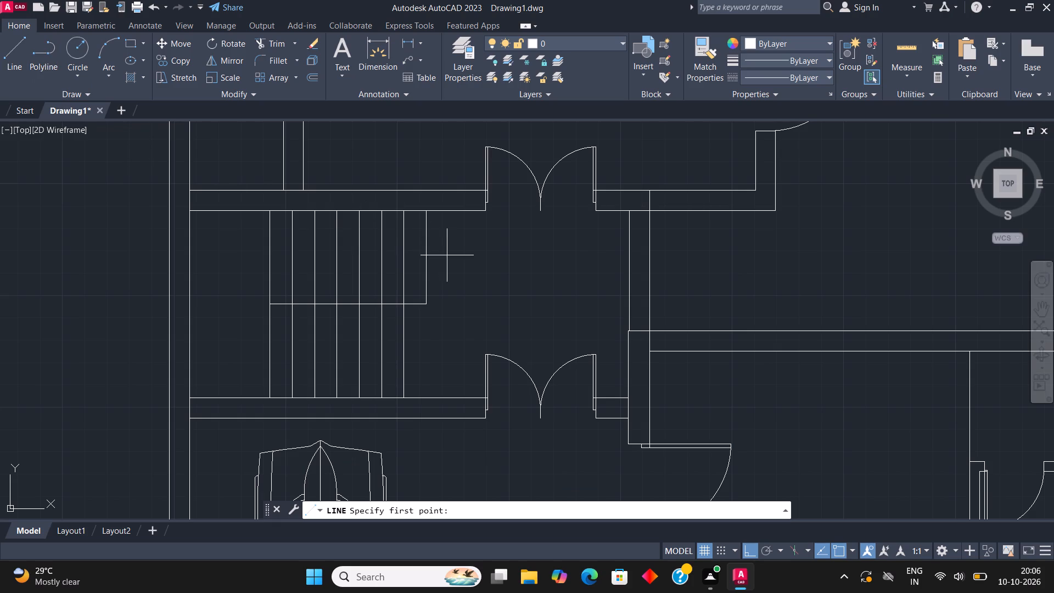
click(428, 258)
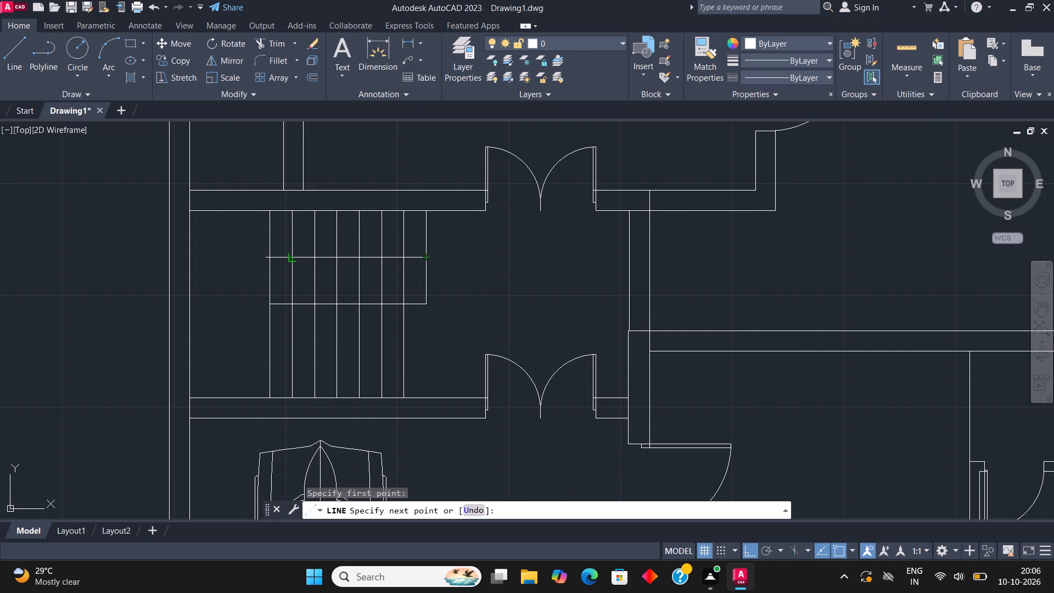
click(229, 258)
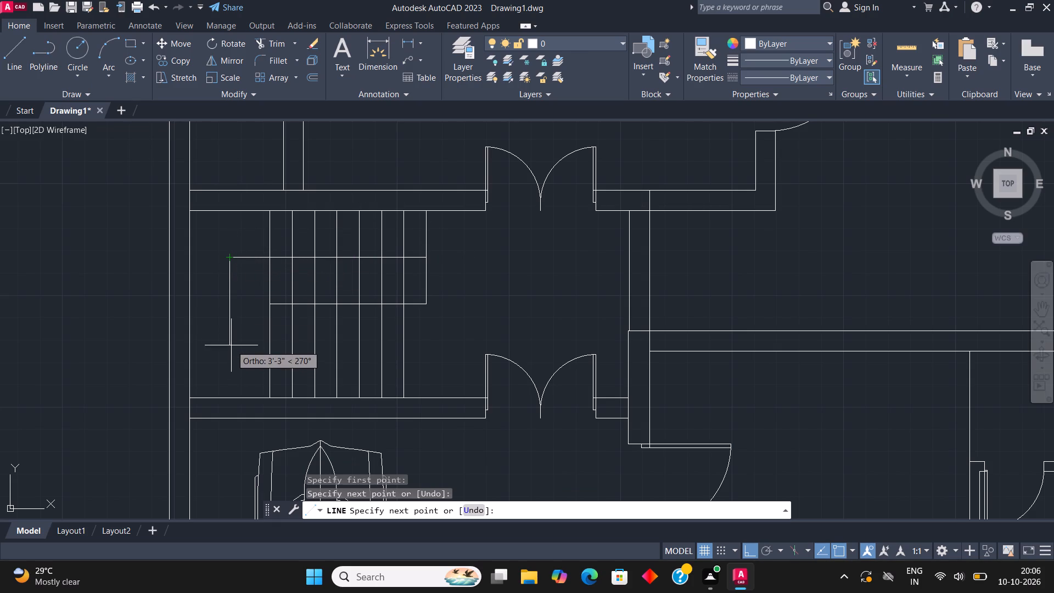
click(231, 344)
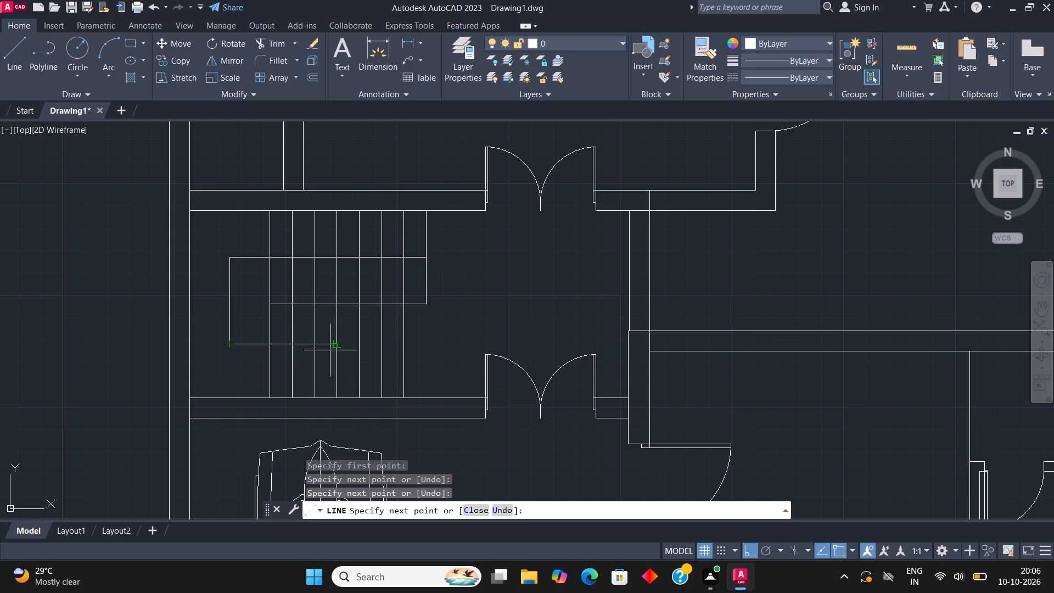
click(381, 346)
key(Escape)
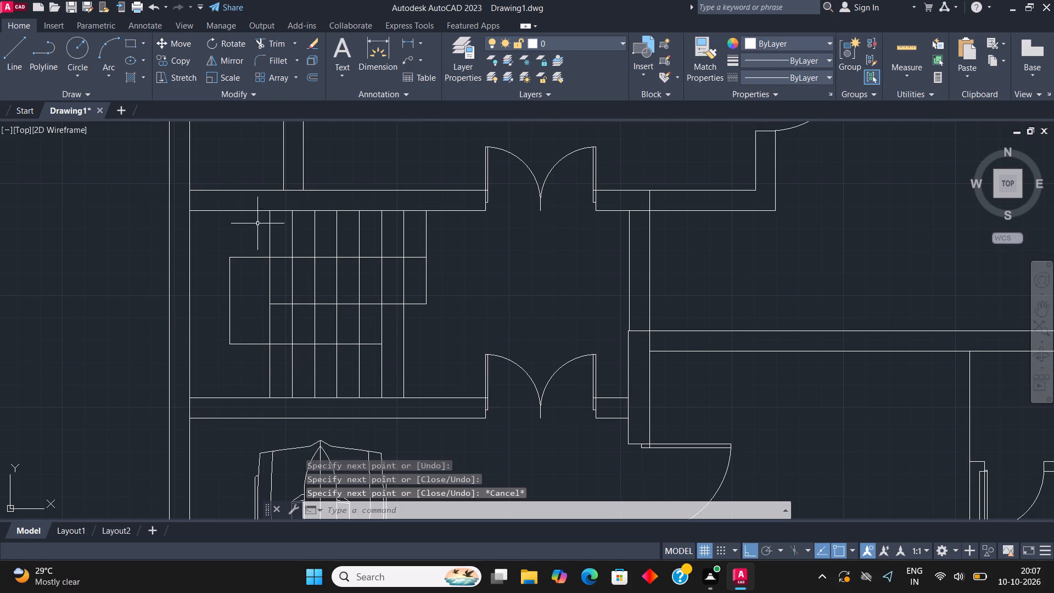
Draw a short diagonal line up and left from the direction line's lower end as half of an arrowhead.
click(19, 54)
scroll(369, 356, up, 1)
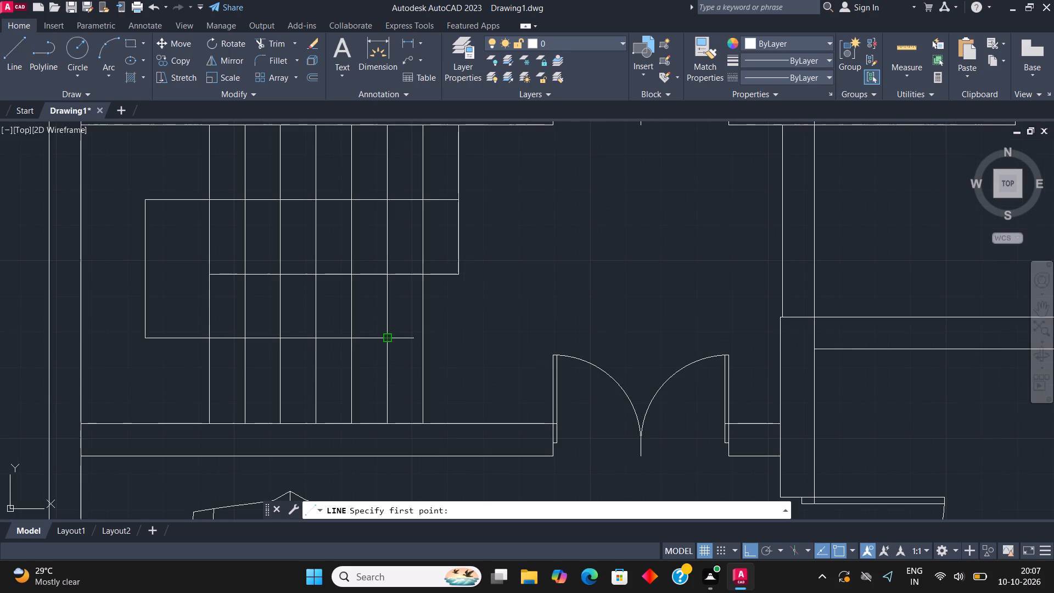
click(384, 338)
click(351, 316)
key(Escape)
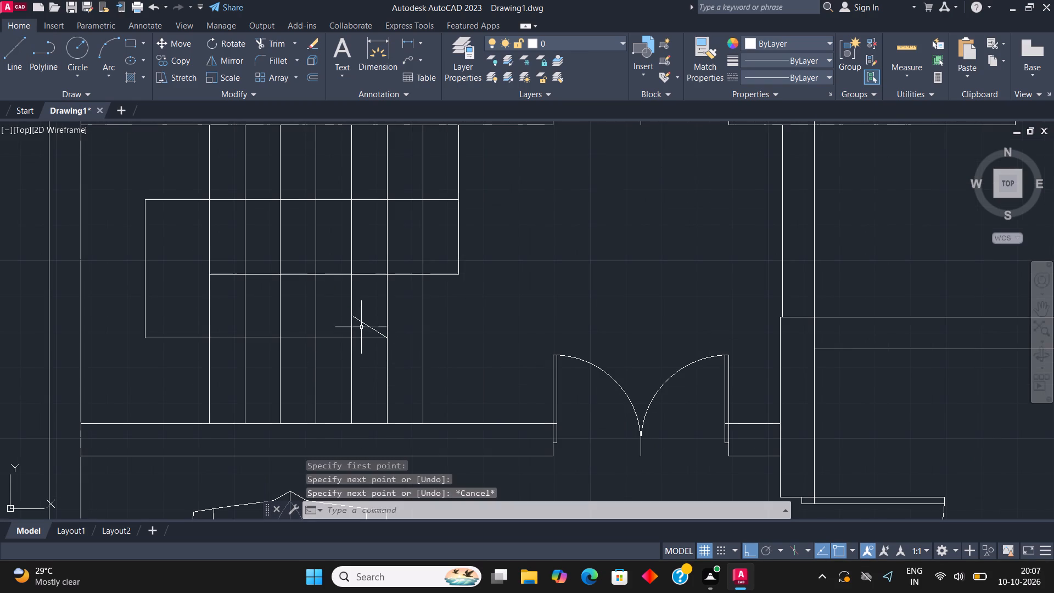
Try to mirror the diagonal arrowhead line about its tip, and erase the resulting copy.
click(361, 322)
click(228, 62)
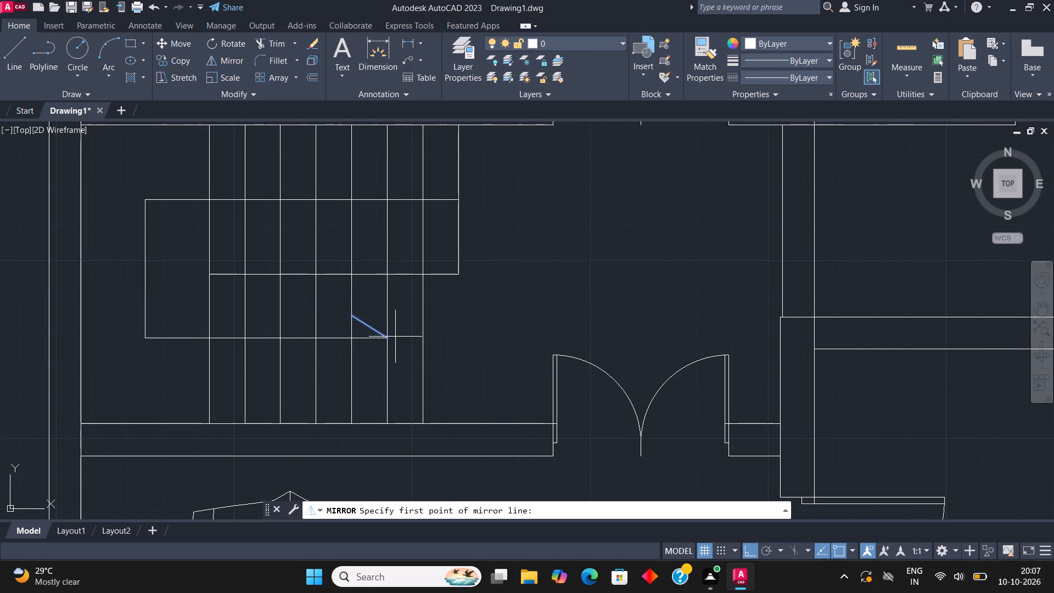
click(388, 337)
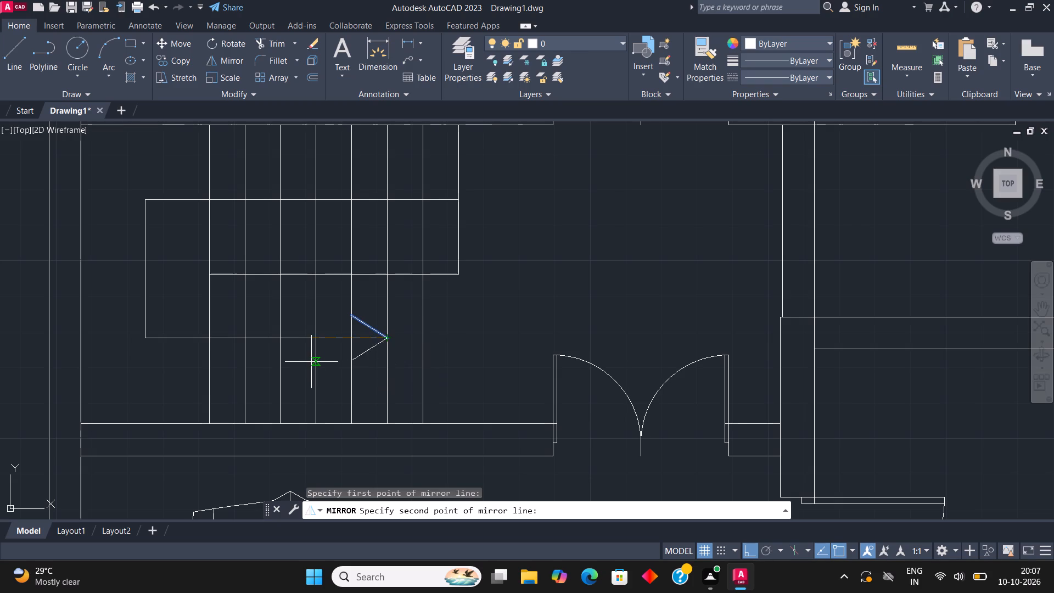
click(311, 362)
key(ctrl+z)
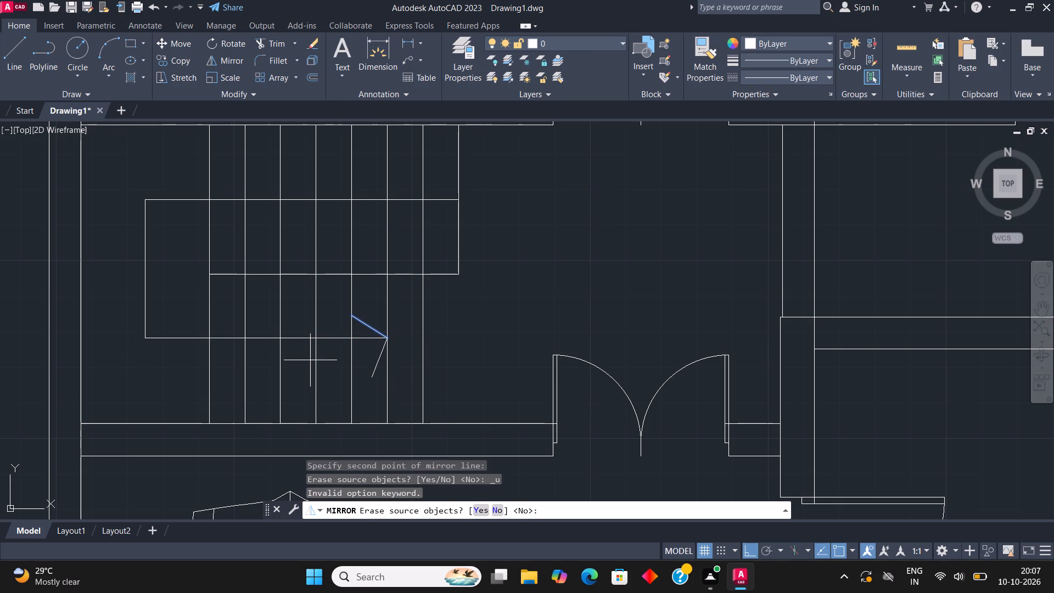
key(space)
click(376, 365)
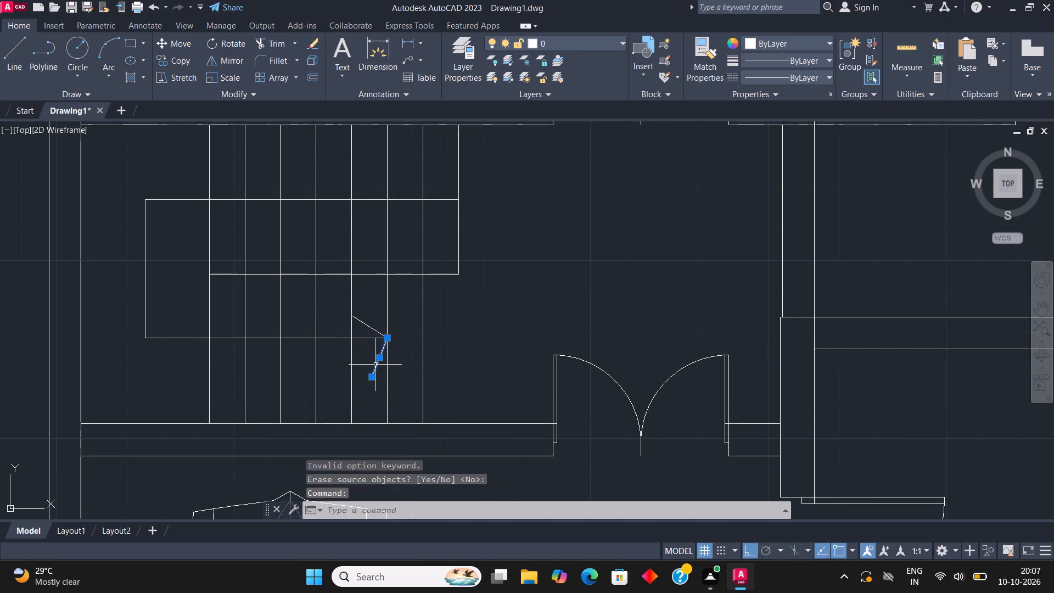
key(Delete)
Mirror the diagonal arrowhead line about the horizontal direction line, keeping the source line.
click(365, 321)
click(361, 327)
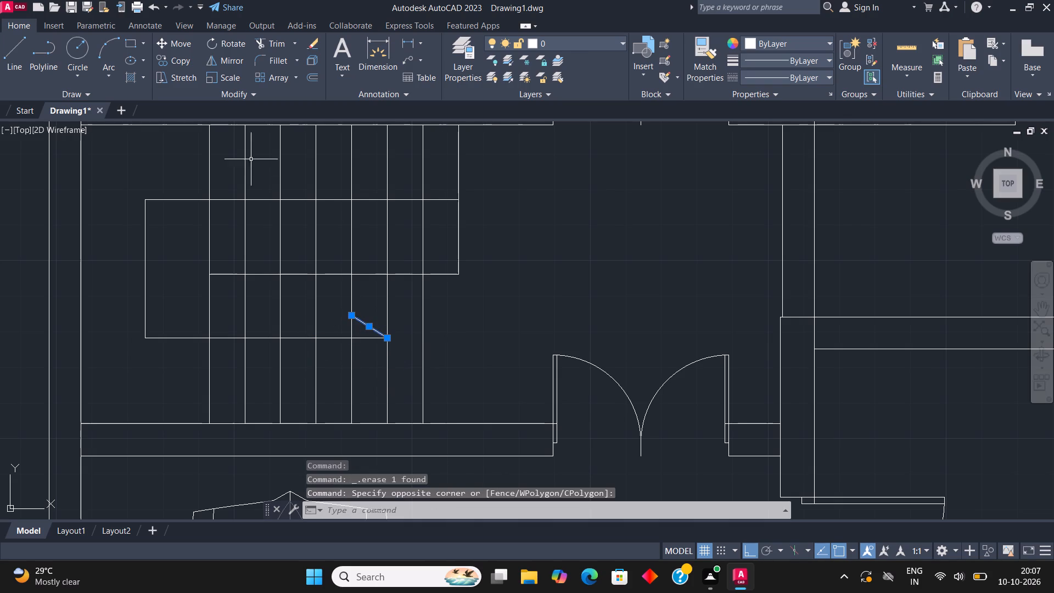
click(227, 65)
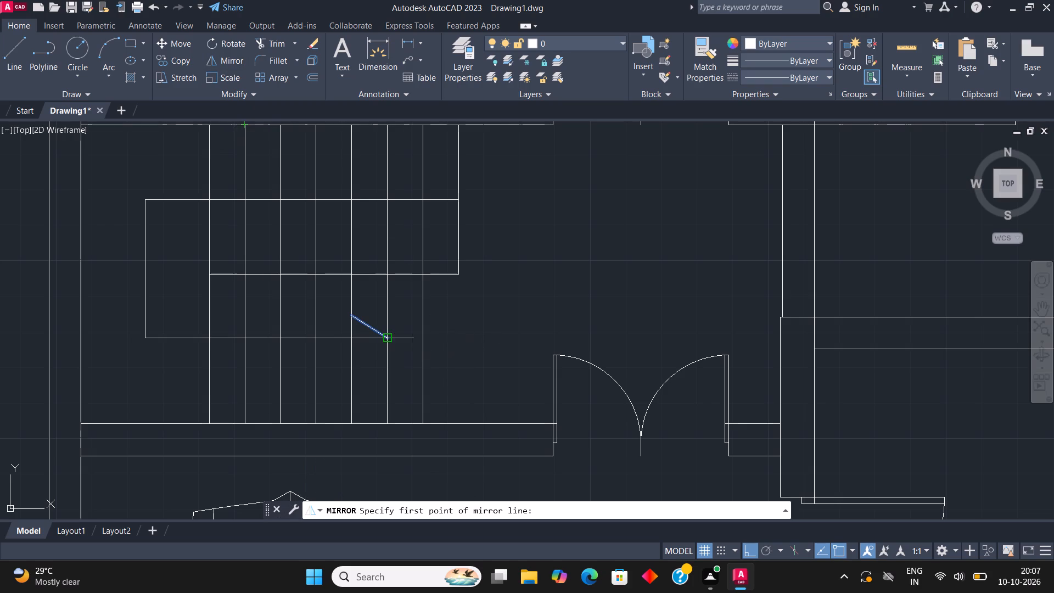
click(384, 335)
click(270, 335)
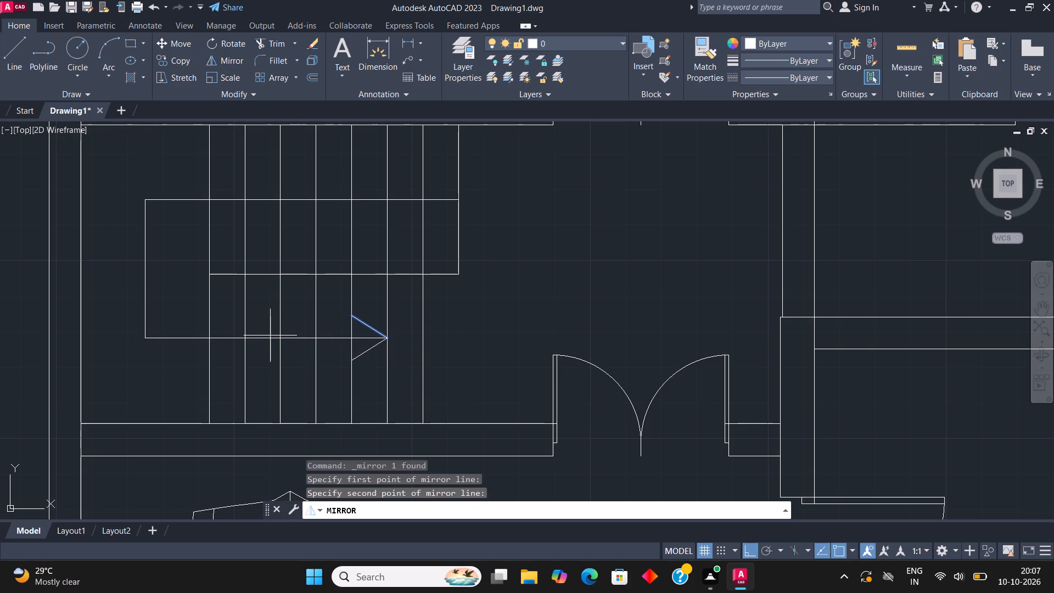
click(497, 503)
click(499, 511)
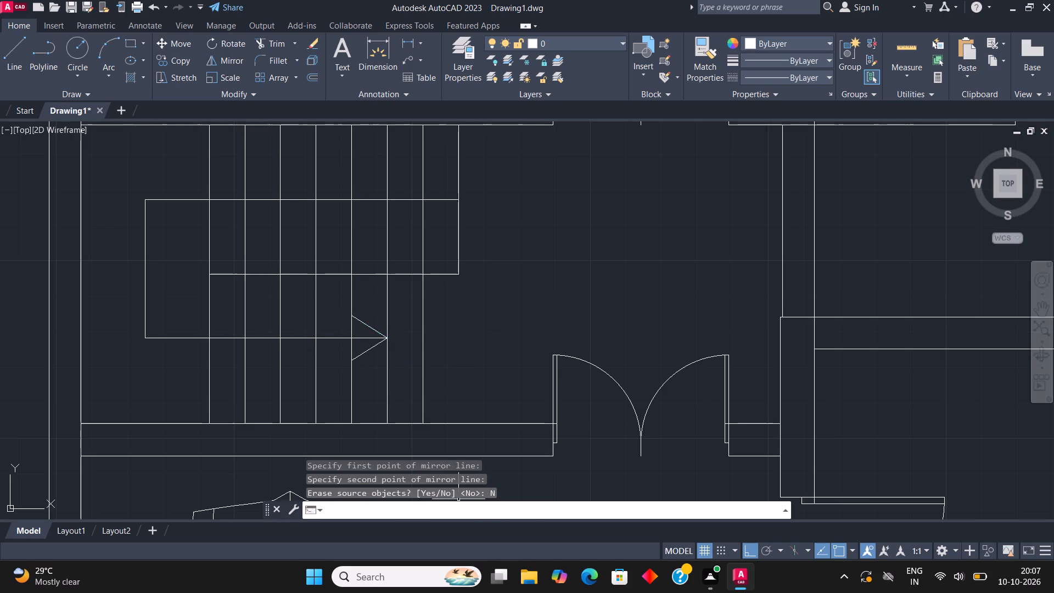
Fill both halves of the stair arrowhead with a SOLID hatch.
middle_drag(395, 368, 440, 354)
key(h)
key(Return)
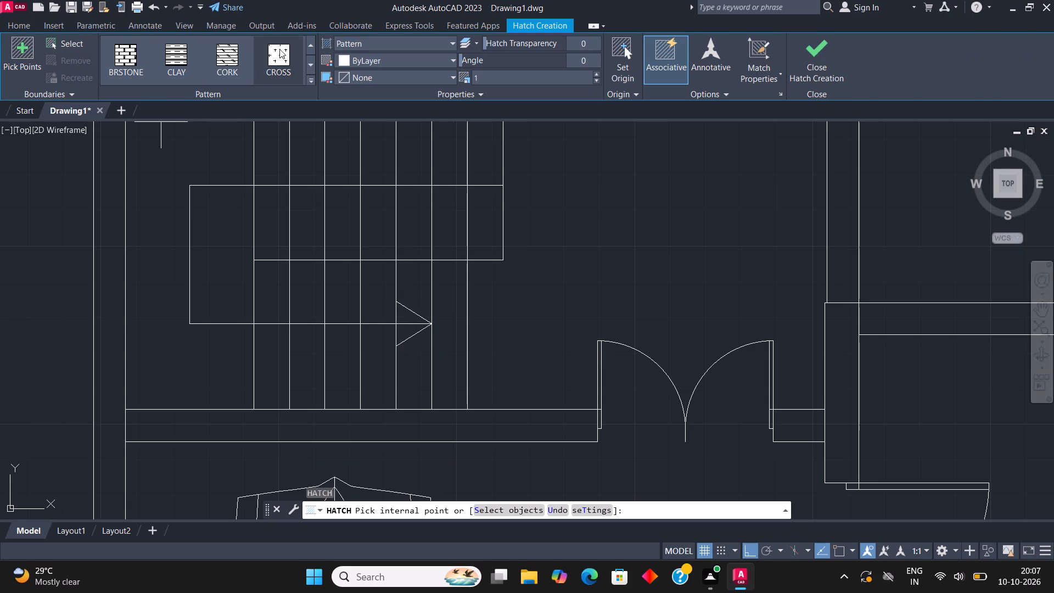
click(316, 43)
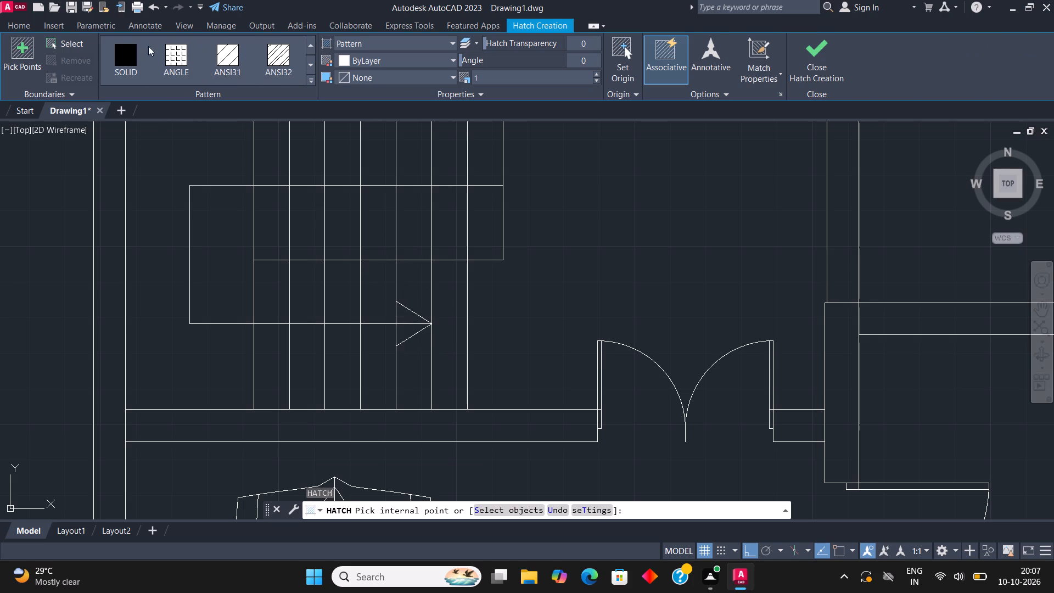
click(121, 51)
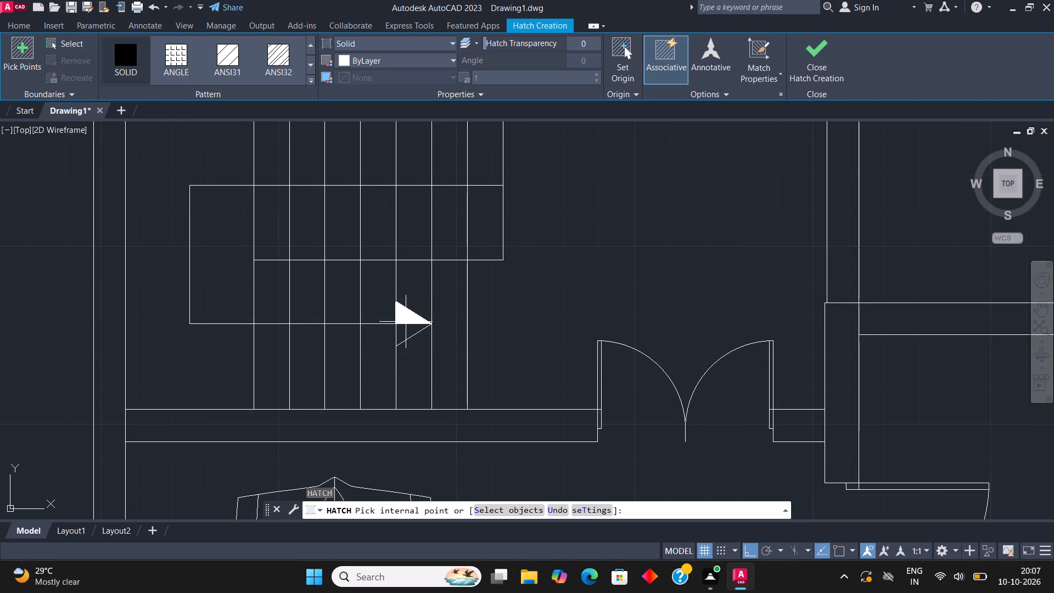
click(406, 322)
click(405, 331)
click(812, 52)
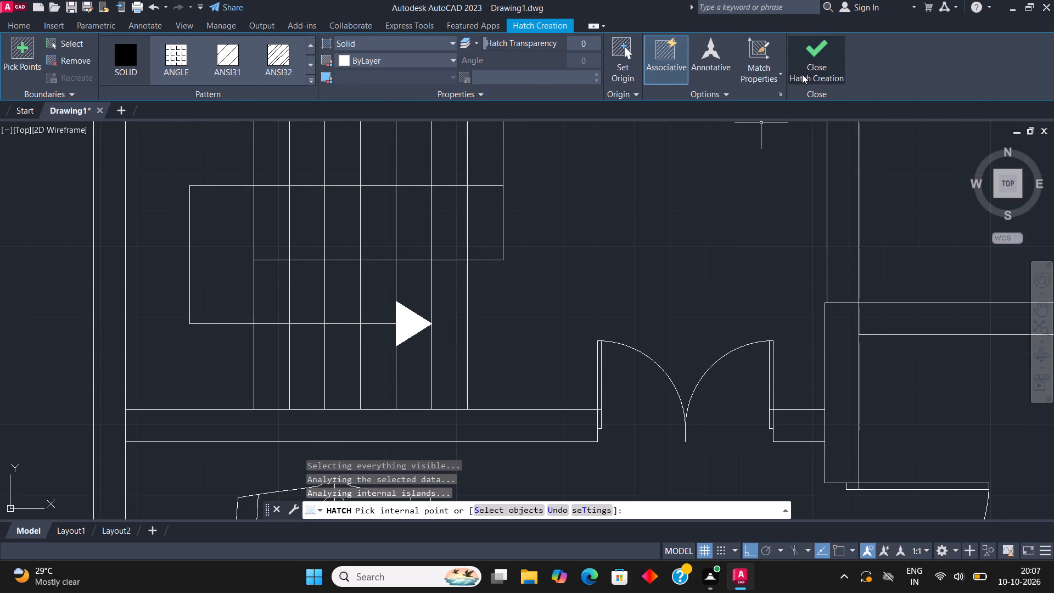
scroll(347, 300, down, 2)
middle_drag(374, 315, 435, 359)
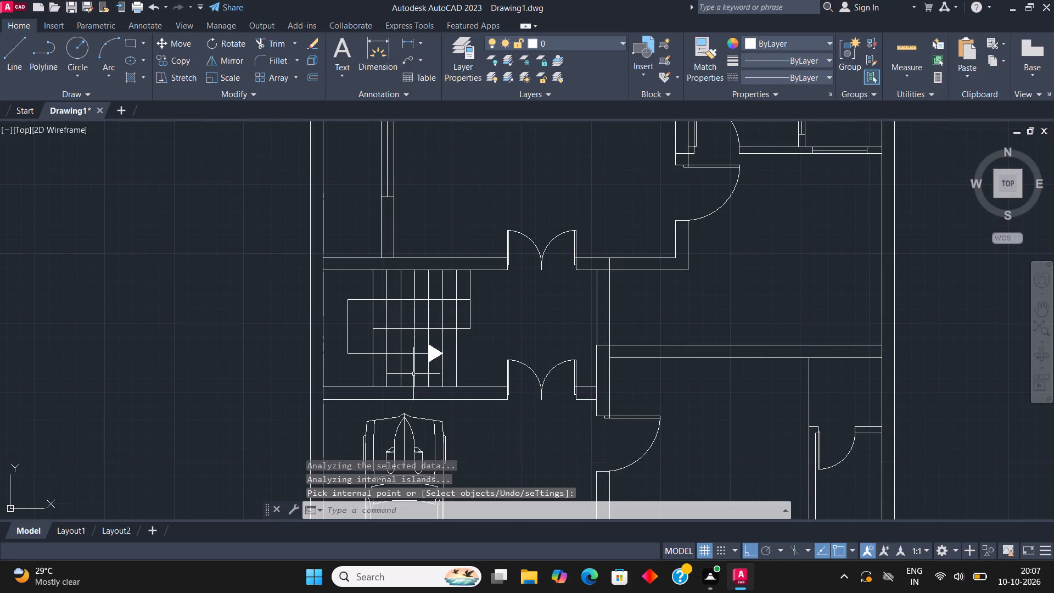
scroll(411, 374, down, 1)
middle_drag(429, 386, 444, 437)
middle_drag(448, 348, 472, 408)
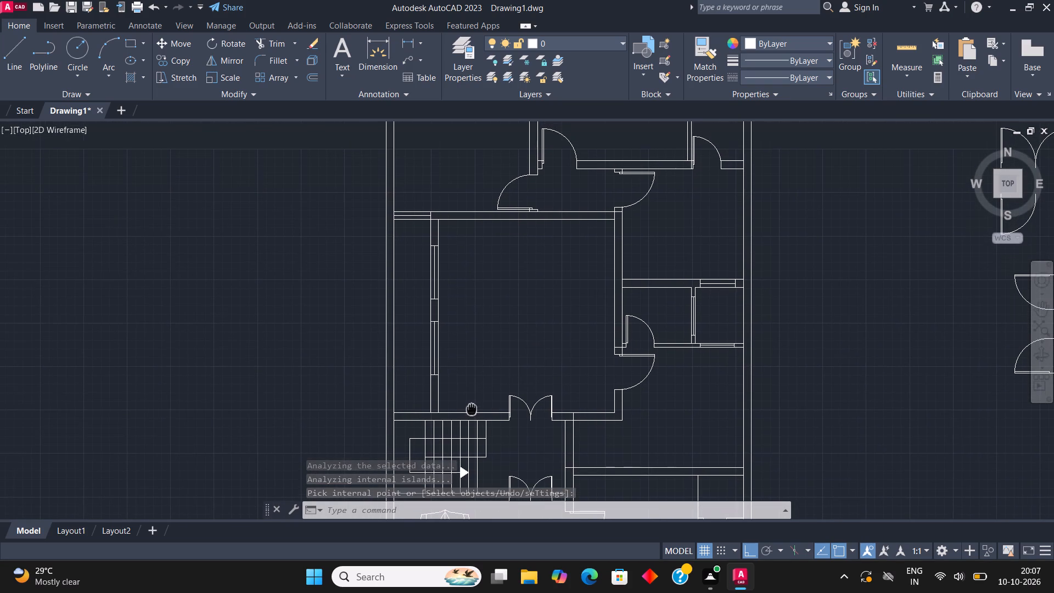
Draw a horizontal rectangle for the sofa seat inside the large room, above the bottom wall between the left wall and the double door.
middle_drag(462, 436, 419, 395)
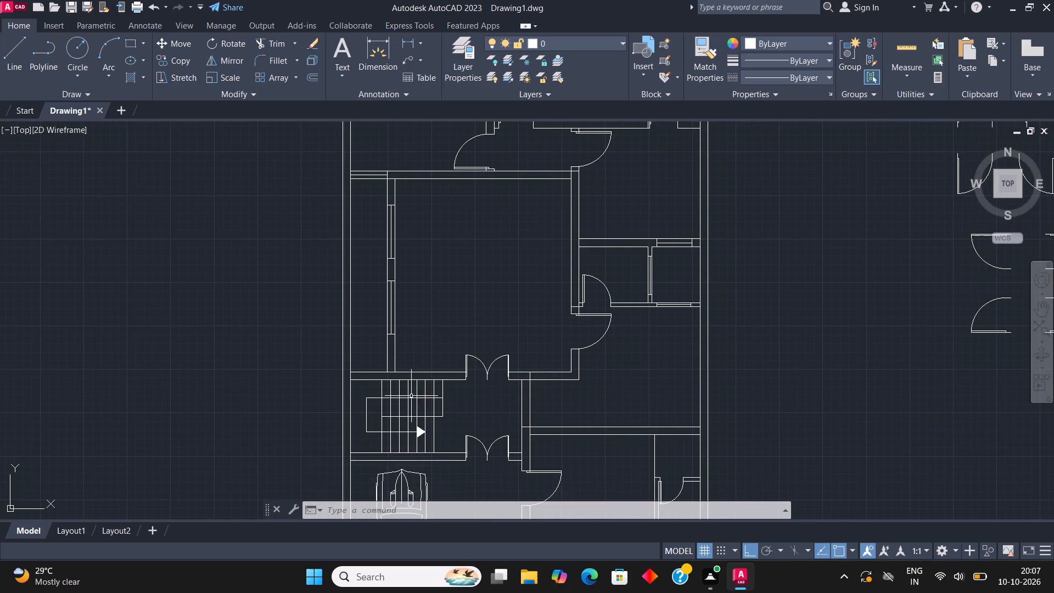
middle_drag(473, 298, 454, 292)
scroll(454, 292, up, 1)
click(128, 42)
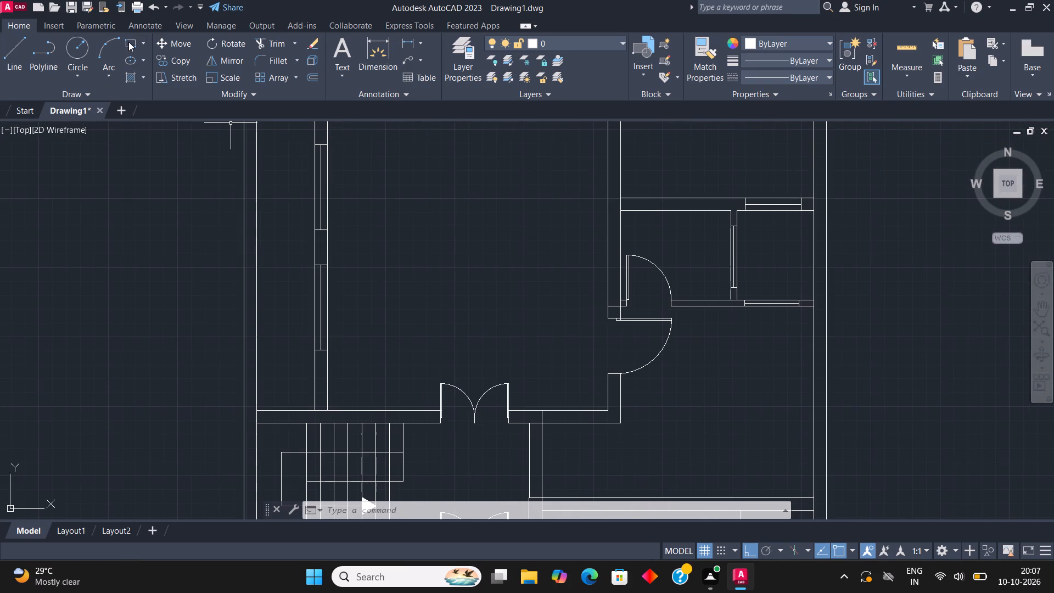
scroll(382, 407, up, 2)
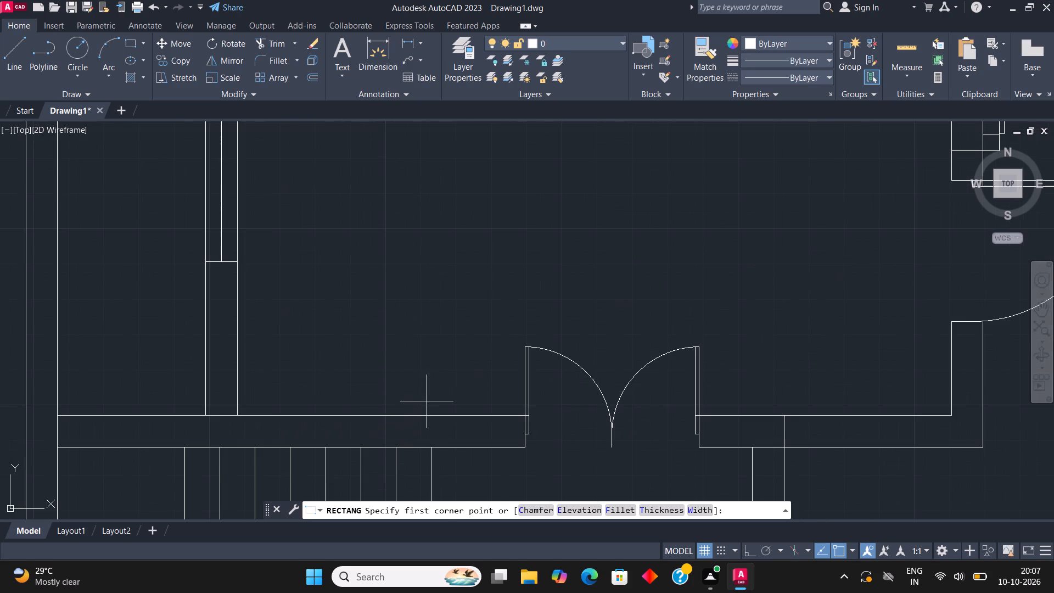
click(444, 396)
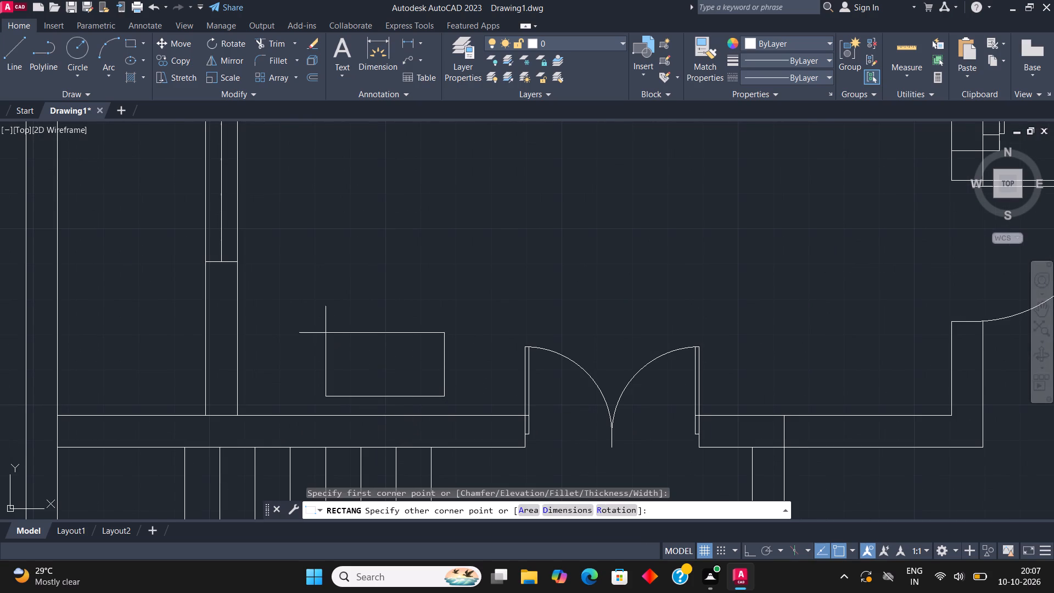
click(300, 337)
Draw the sofa's outer outline from the seat's upper-left corner: a short way left, down past the seat, and along beneath it.
click(15, 55)
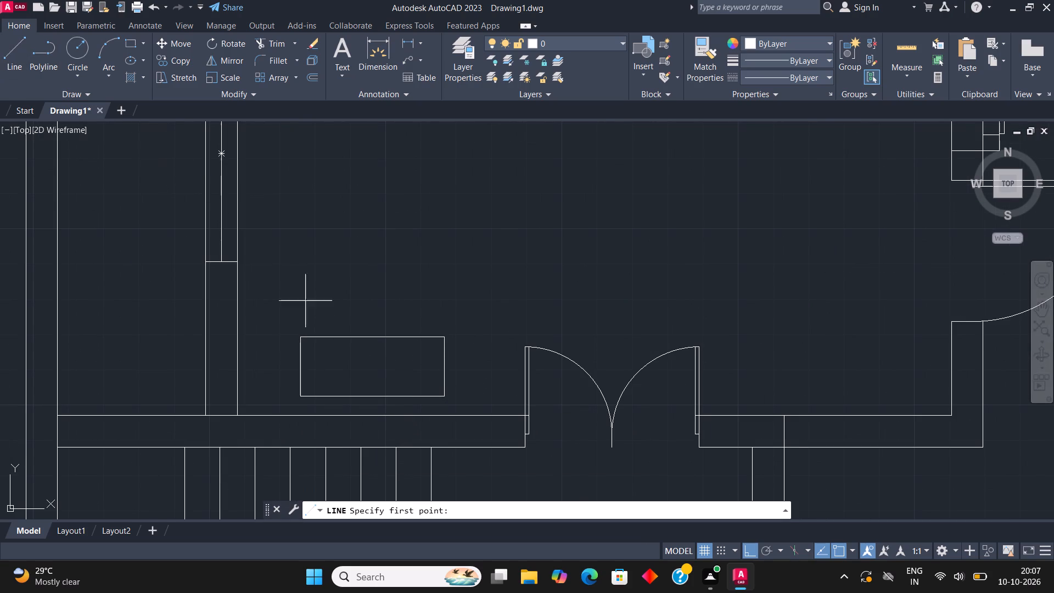
click(299, 338)
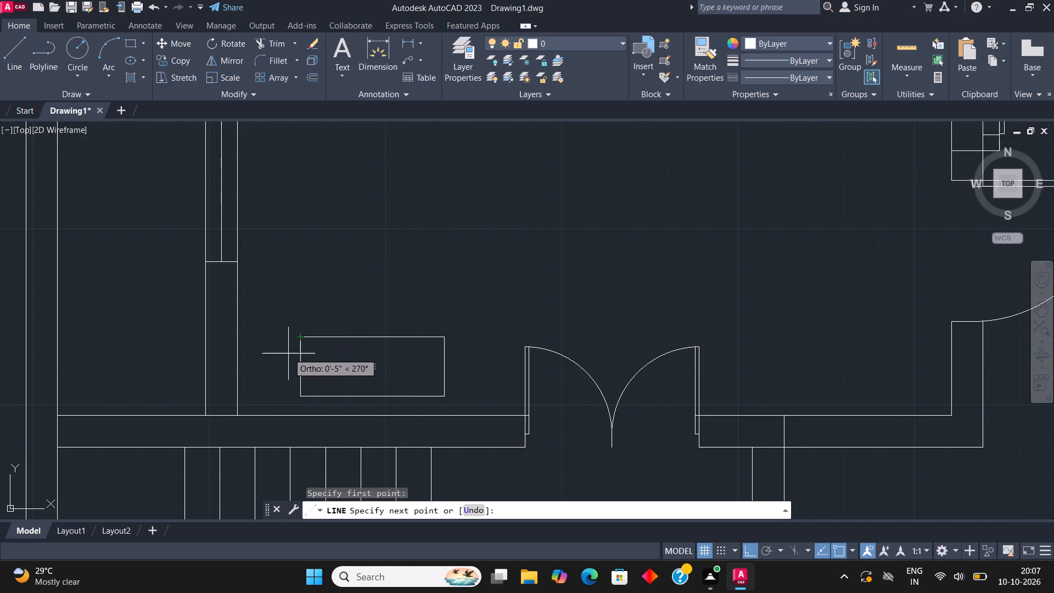
click(286, 343)
scroll(289, 403, up, 1)
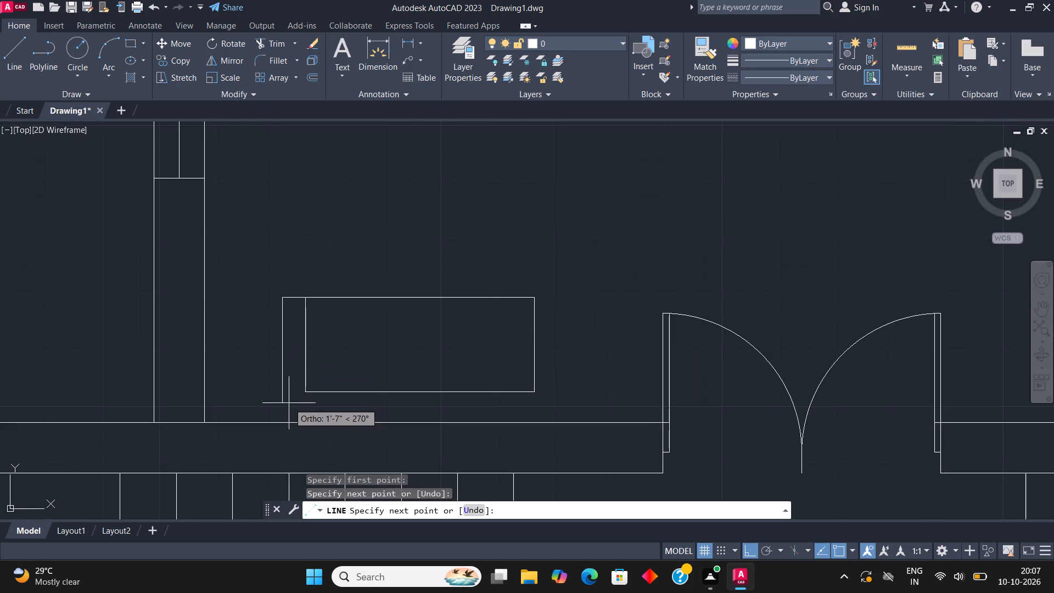
click(281, 412)
click(546, 412)
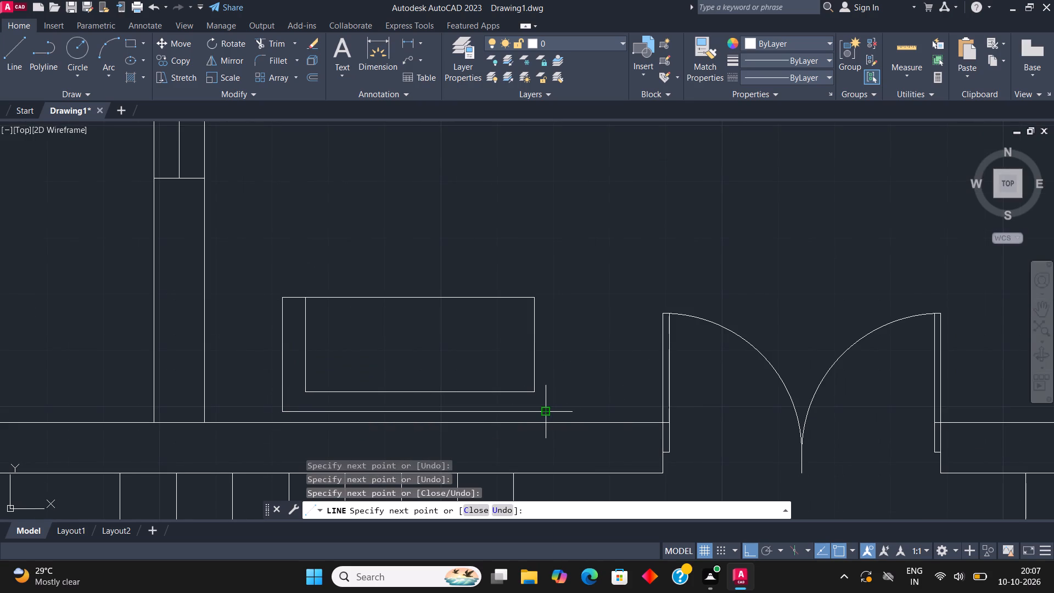
Draw the sofa's right arm outline from the seat's upper-right corner, a short way right and down to the bottom outline.
click(12, 44)
click(537, 300)
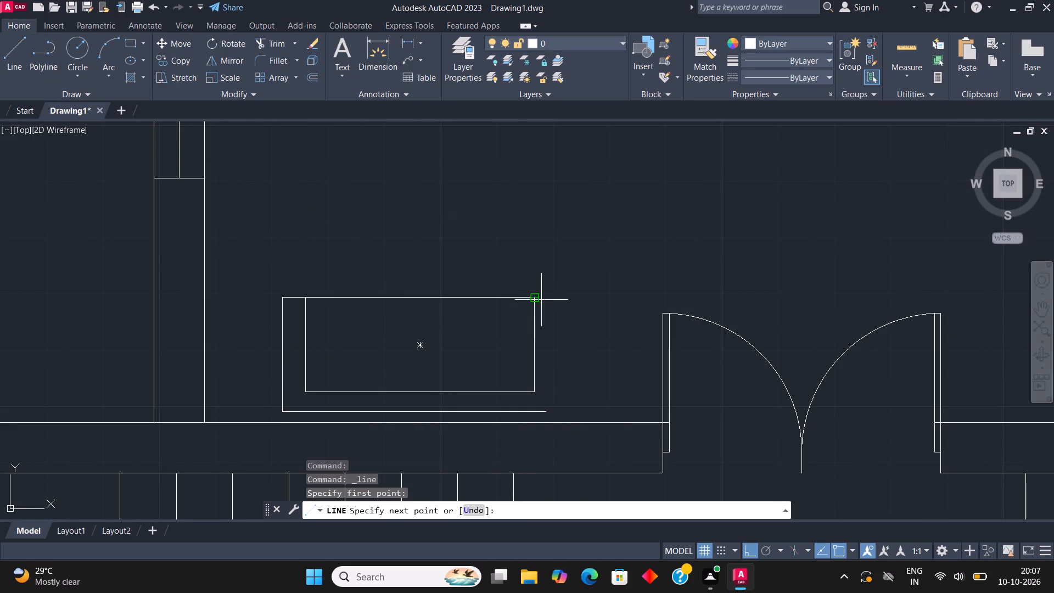
click(551, 300)
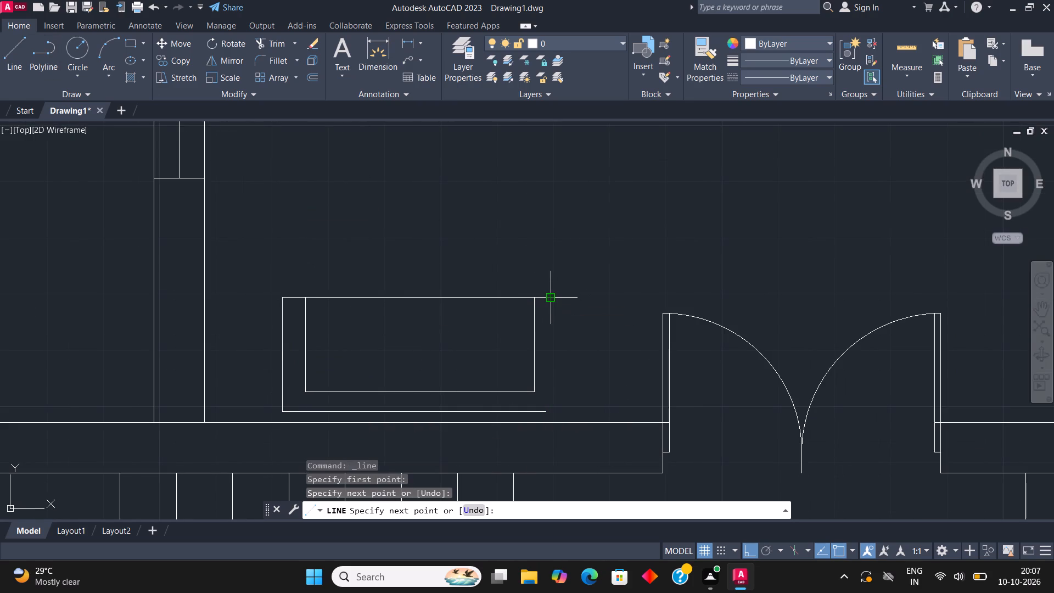
click(557, 299)
click(555, 410)
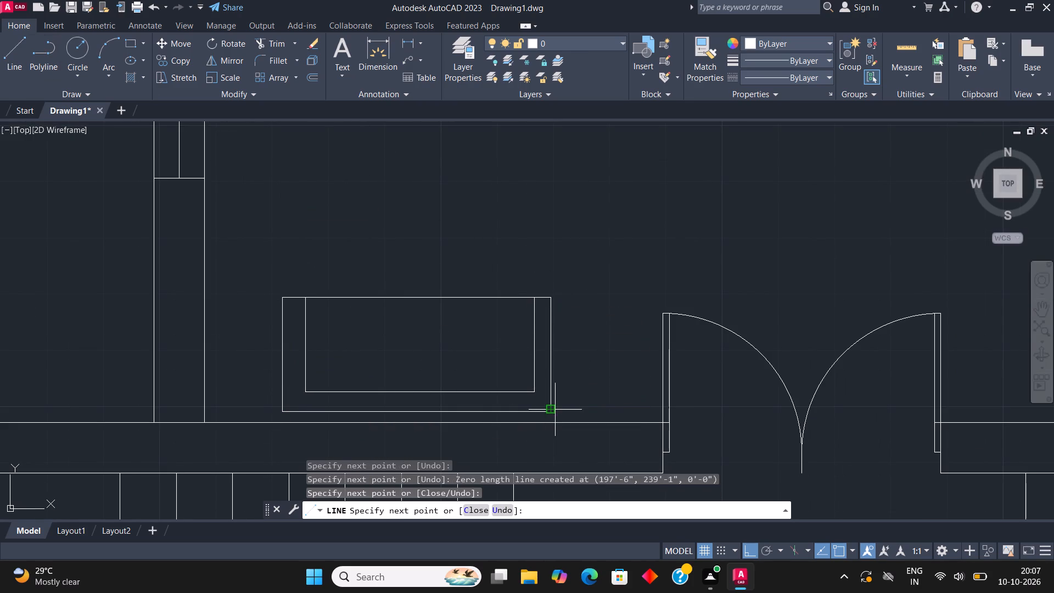
key(Escape)
Fillet the sofa's right and bottom outline lines so they meet at the lower-right corner.
middle_drag(573, 367, 522, 332)
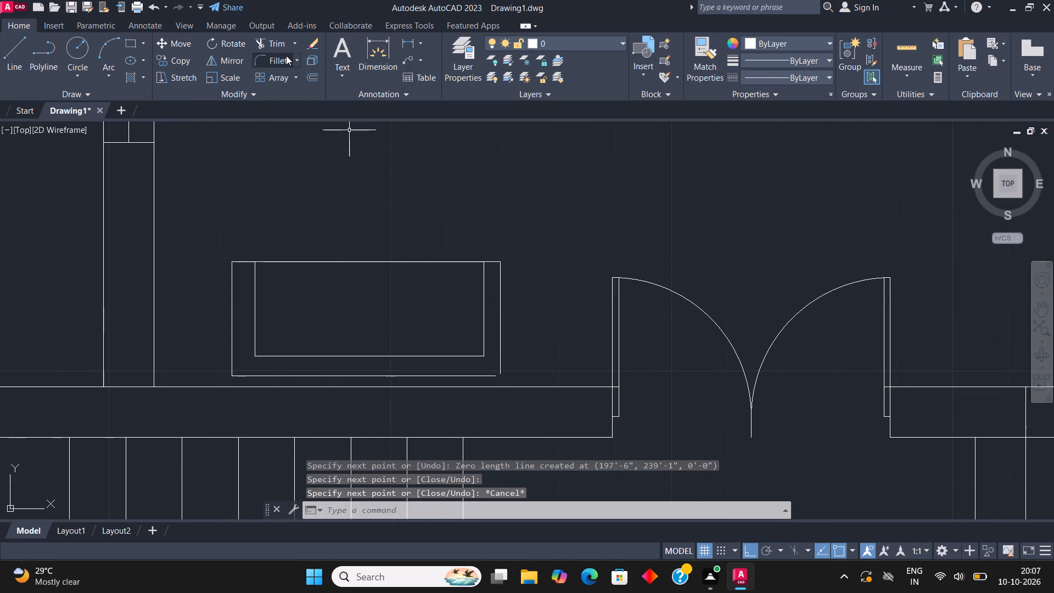
click(286, 55)
click(502, 332)
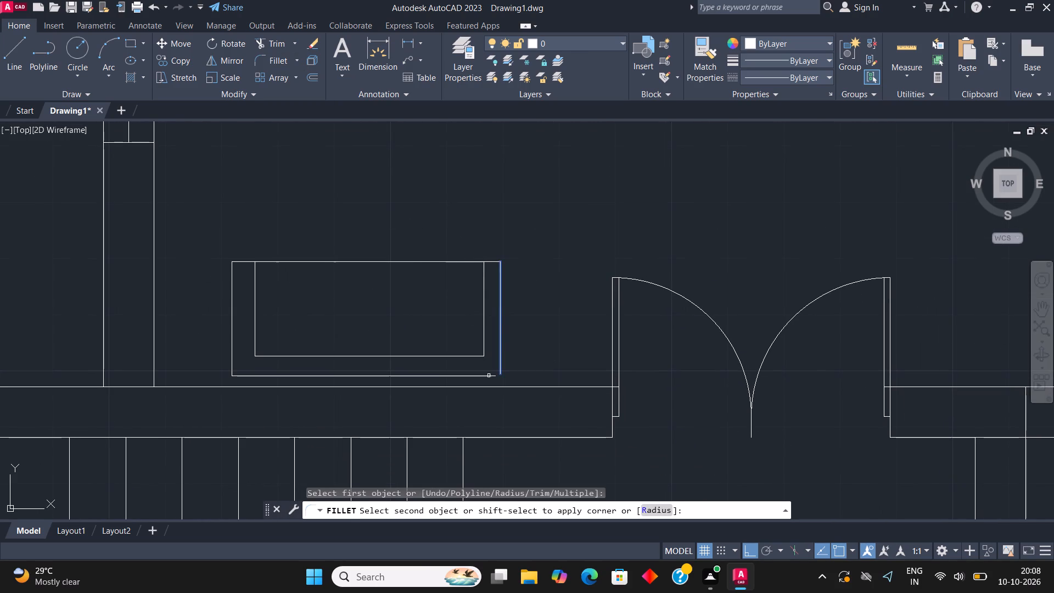
click(484, 376)
key(Escape)
Shift the sofa's left outline line slightly inward, and trim the overhanging ends of the top and bottom lines.
click(233, 302)
scroll(223, 308, up, 1)
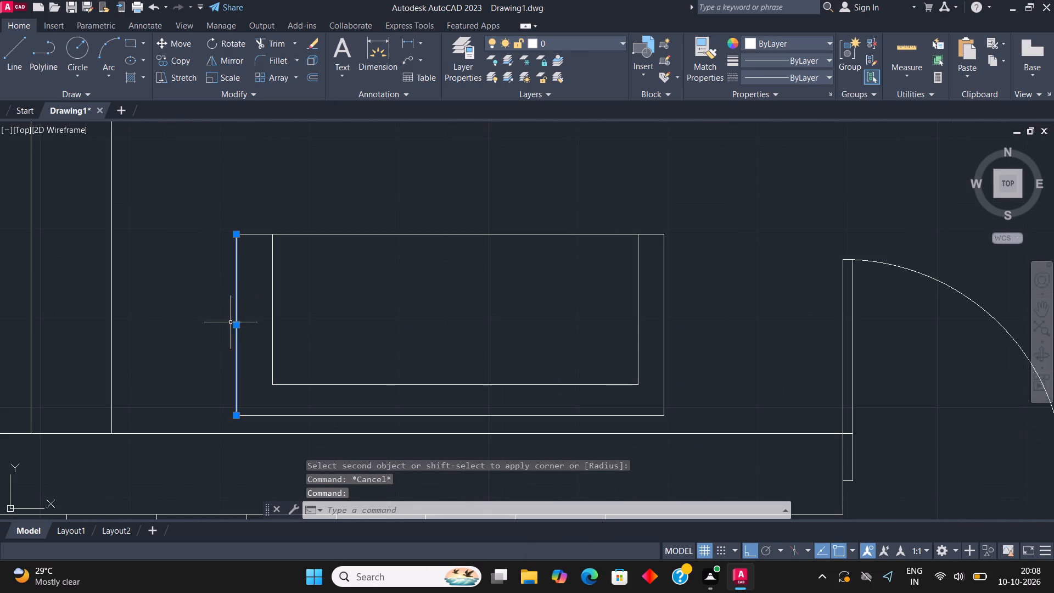
click(234, 328)
click(245, 329)
key(Escape)
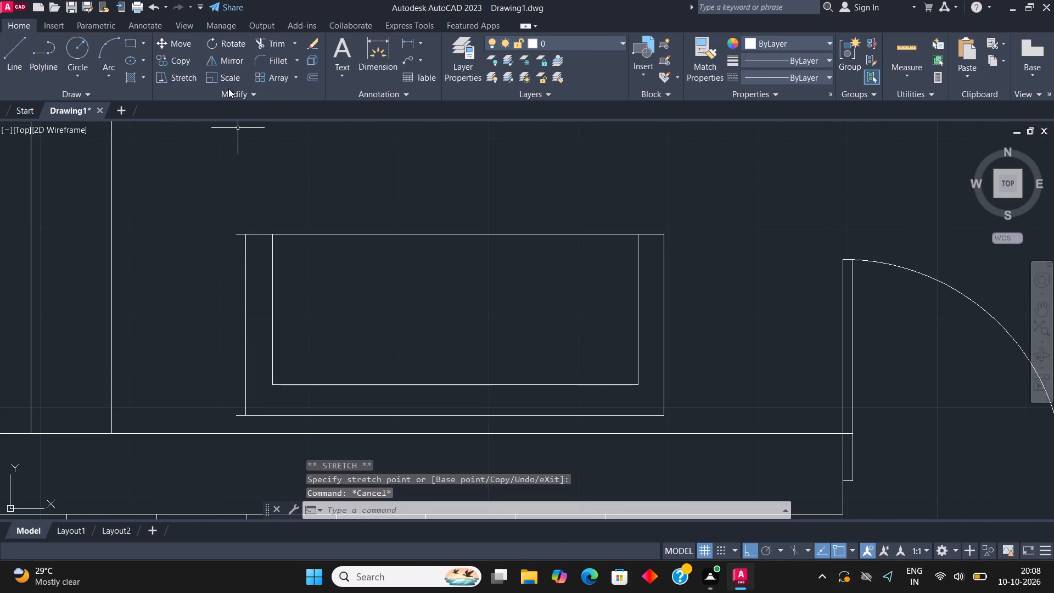
click(267, 46)
click(245, 226)
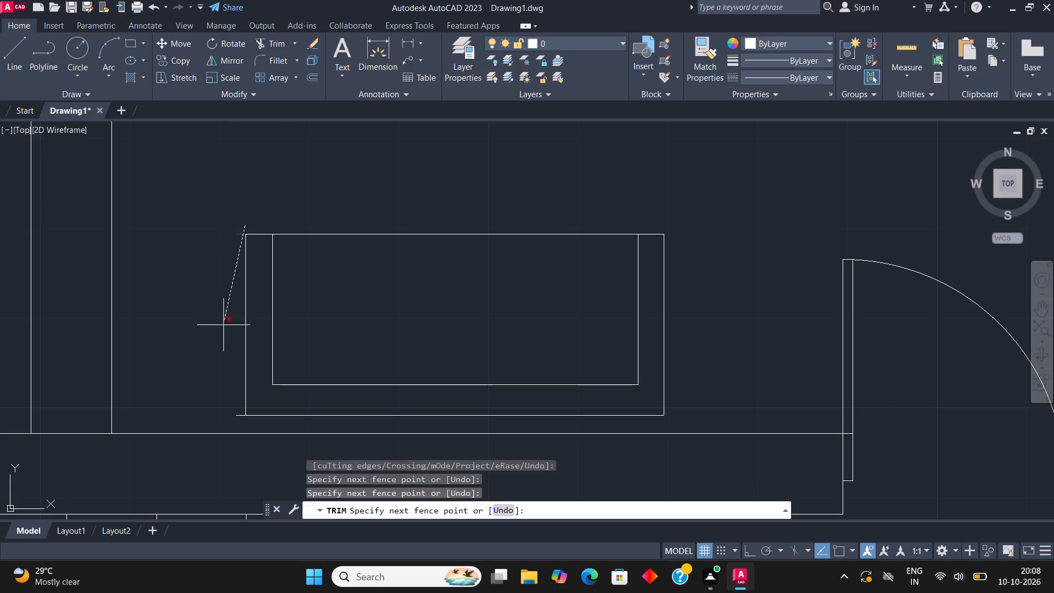
click(225, 328)
click(238, 424)
click(234, 386)
key(Escape)
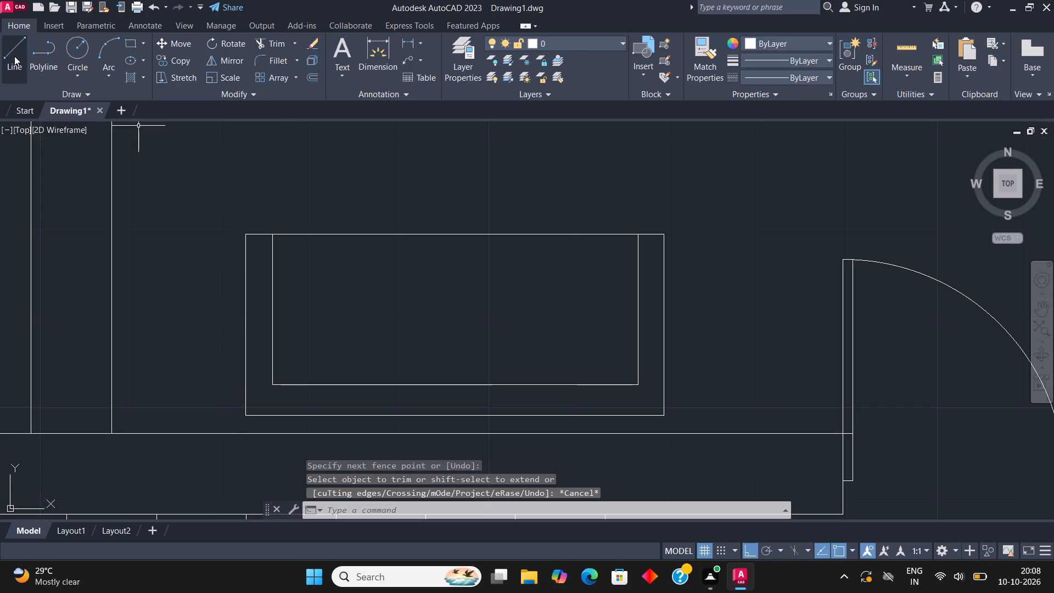
Draw a vertical line between the midpoints of the seat's top and bottom edges to split it into two cushions.
click(14, 56)
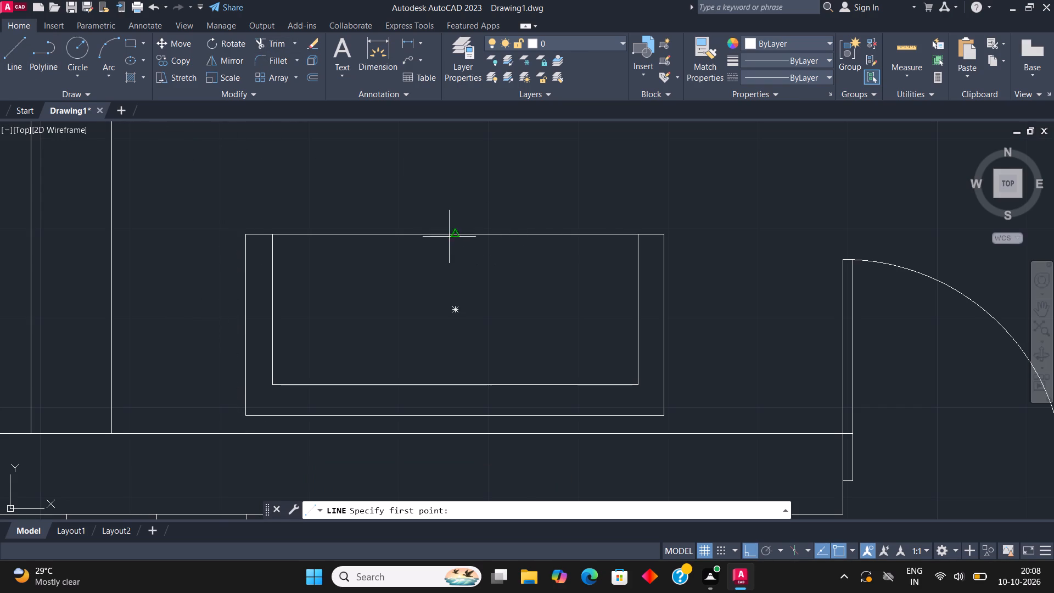
click(451, 236)
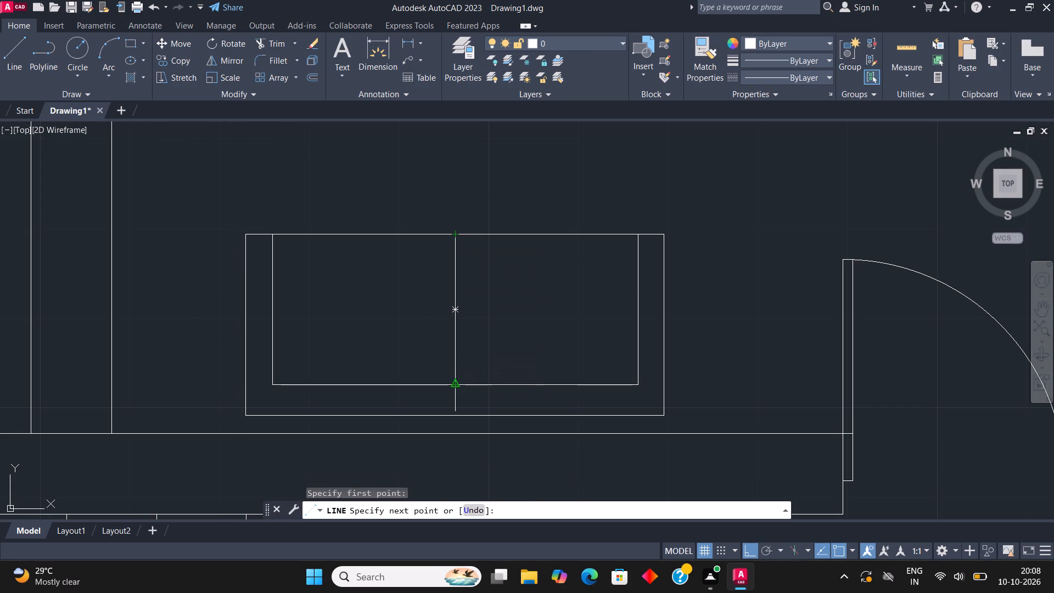
click(459, 381)
key(Escape)
Draw a small rectangular table centred just above the two-seat sofa.
scroll(458, 270, down, 2)
middle_drag(461, 271, 484, 284)
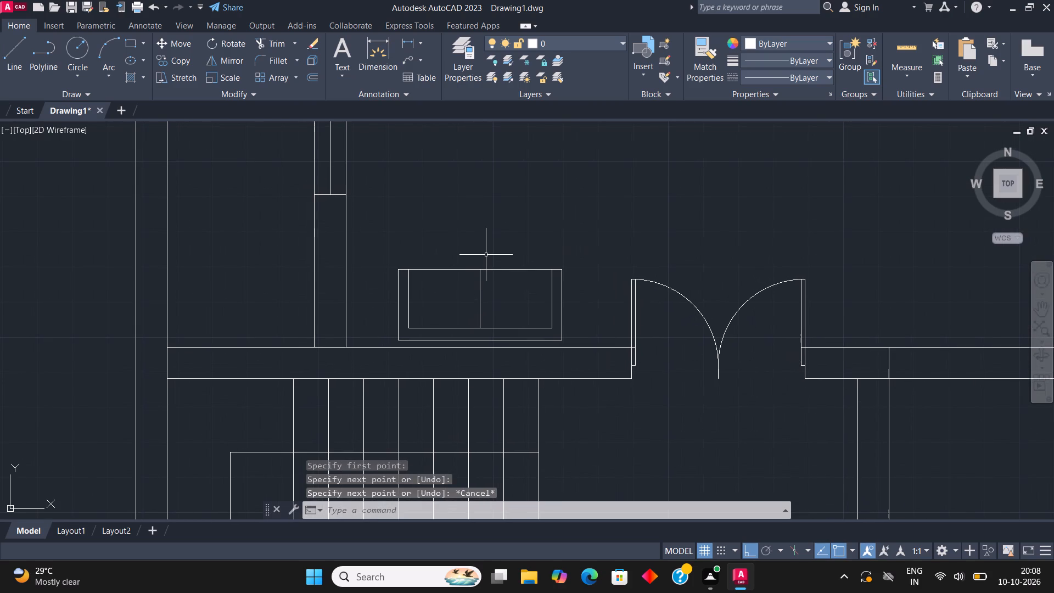
scroll(485, 254, down, 1)
middle_drag(487, 262, 475, 322)
scroll(475, 322, up, 1)
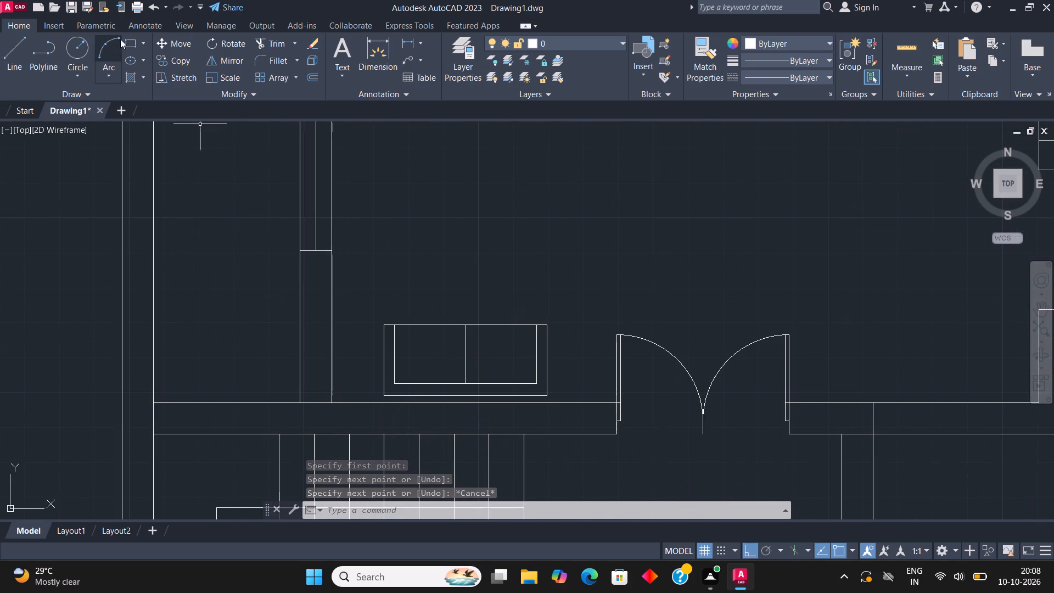
click(130, 43)
scroll(570, 269, up, 1)
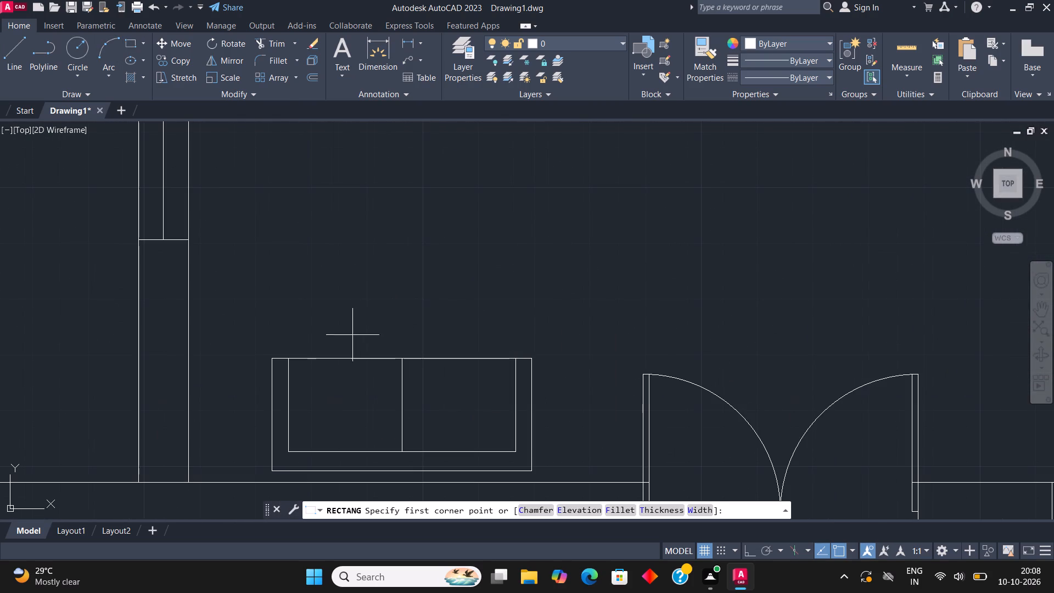
click(348, 339)
click(454, 250)
Offset the table rectangle 1" to the inside.
click(422, 250)
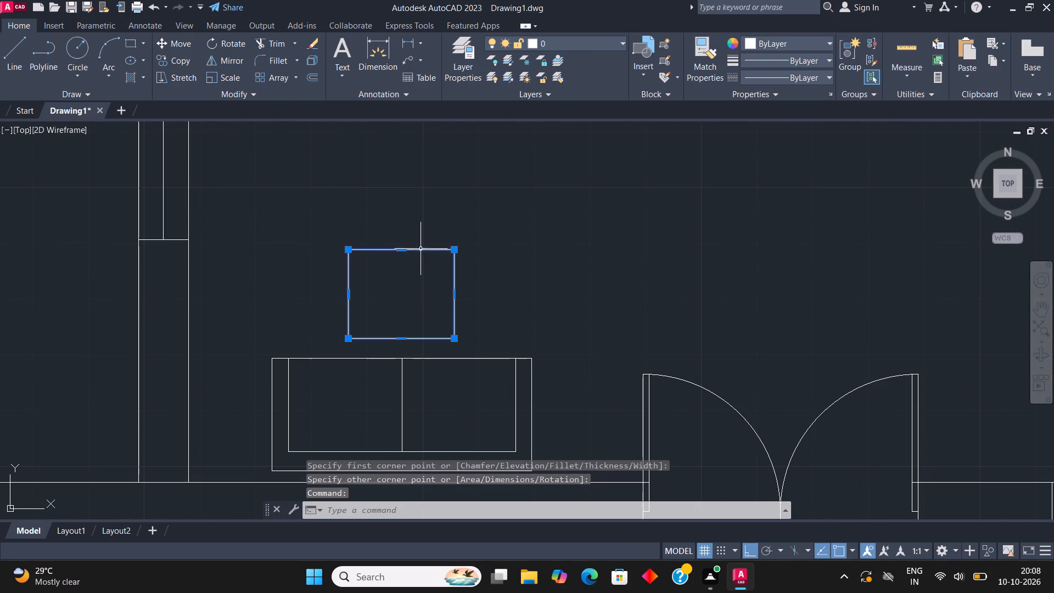
click(317, 69)
click(312, 76)
click(392, 249)
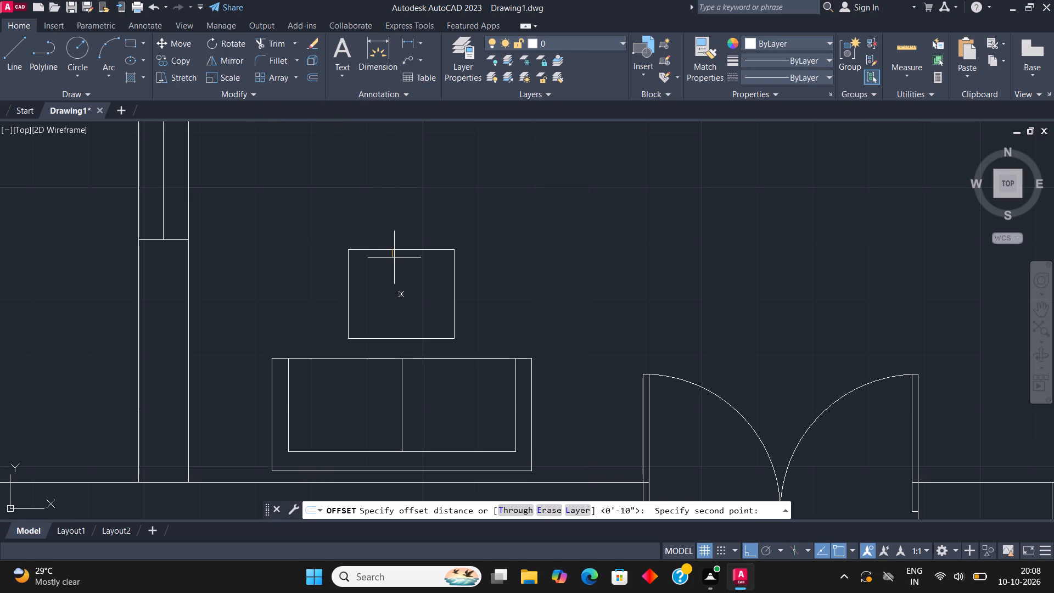
text(1")
key(Return)
click(382, 316)
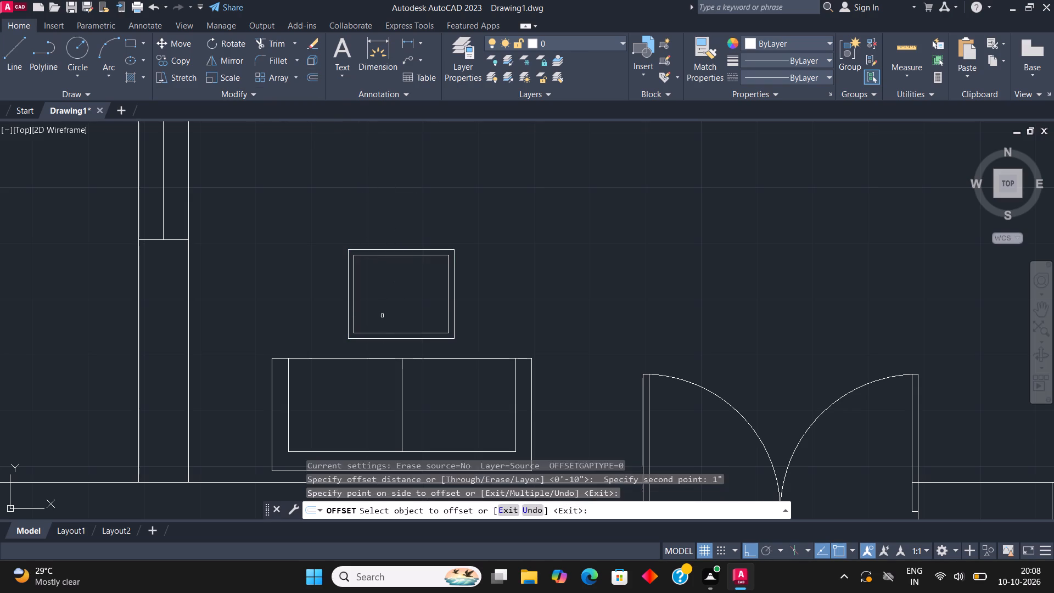
key(Escape)
Mirror the sofa and table about a horizontal line across the middle of the room, keeping the source objects.
scroll(406, 232, down, 2)
middle_drag(416, 240, 418, 330)
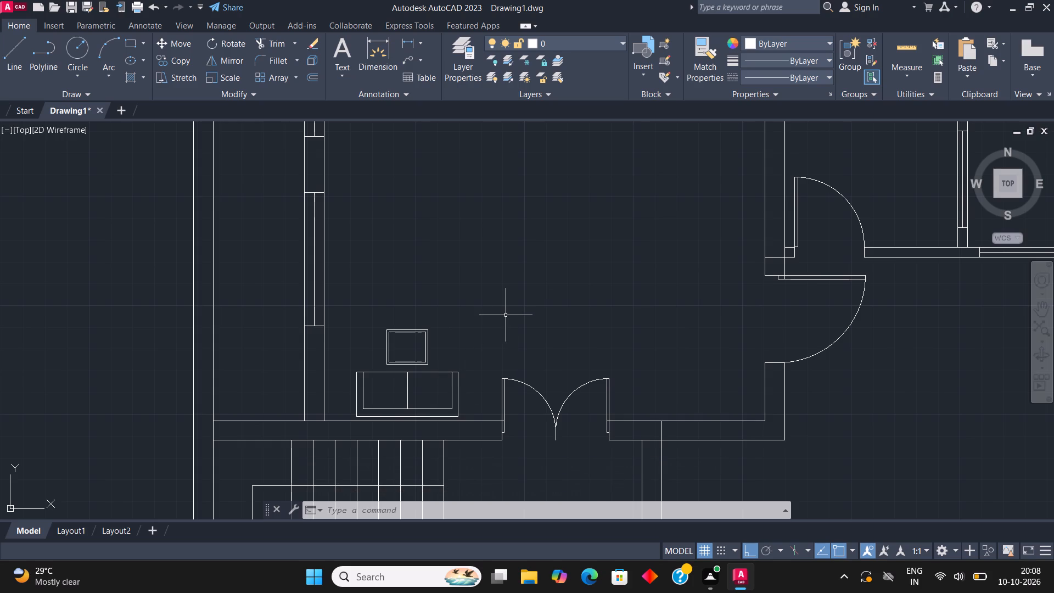
middle_drag(509, 307, 564, 338)
scroll(517, 440, up, 1)
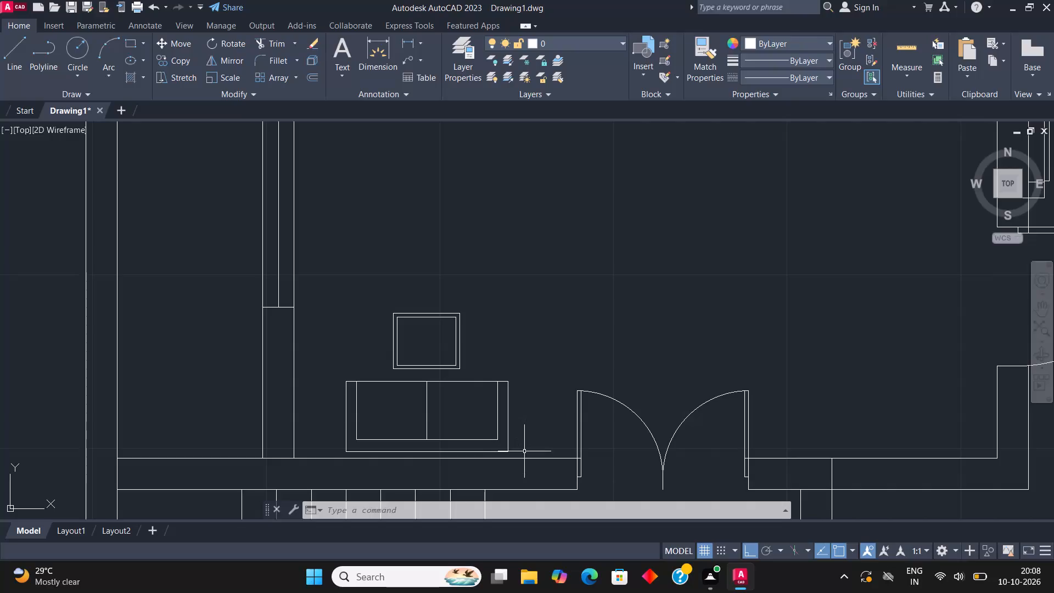
click(524, 454)
click(336, 289)
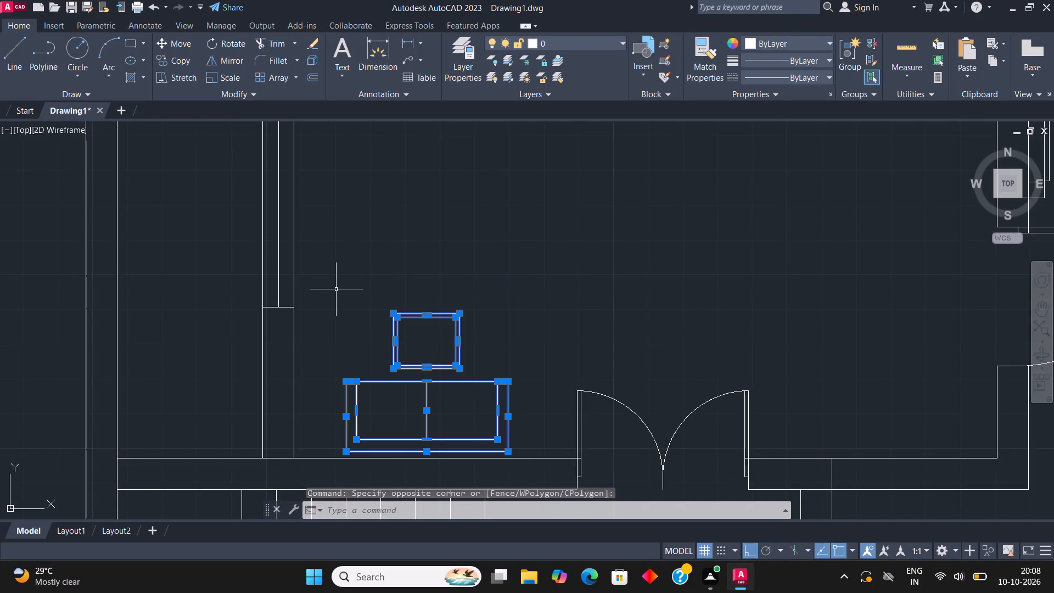
click(233, 58)
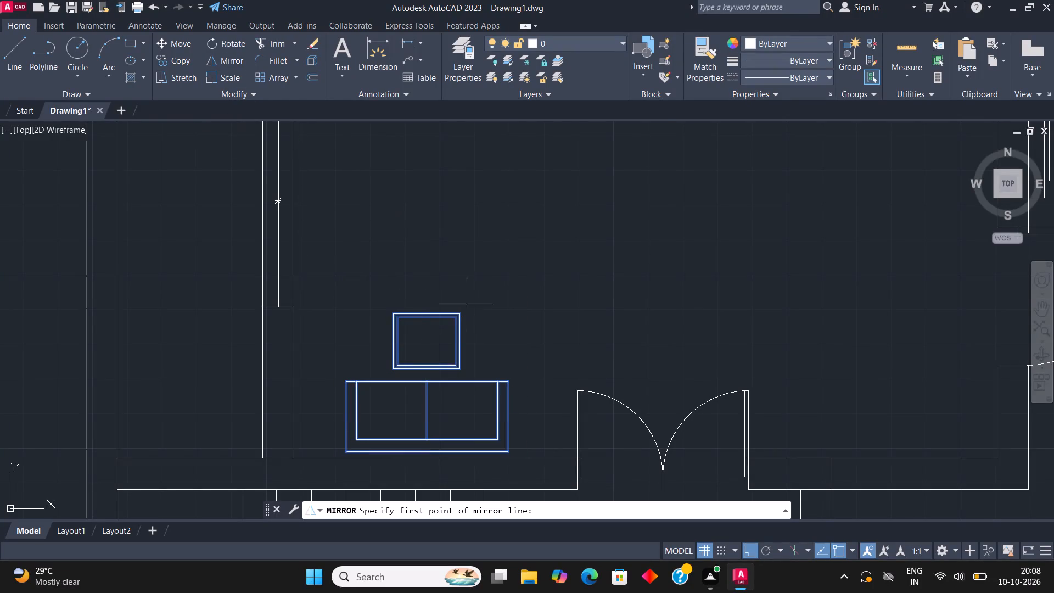
scroll(466, 320, down, 2)
click(439, 234)
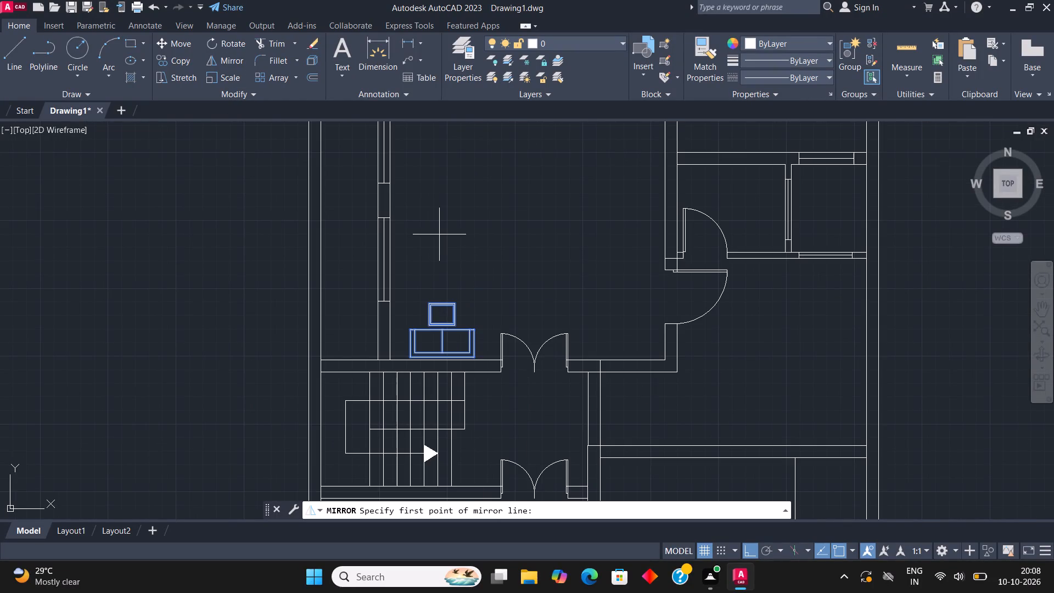
click(344, 255)
click(492, 512)
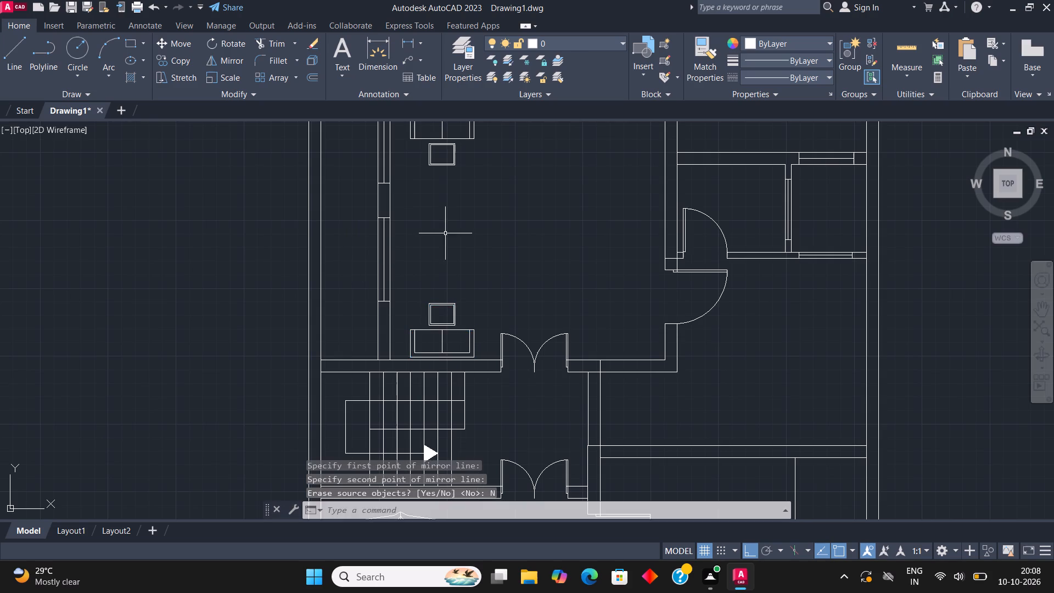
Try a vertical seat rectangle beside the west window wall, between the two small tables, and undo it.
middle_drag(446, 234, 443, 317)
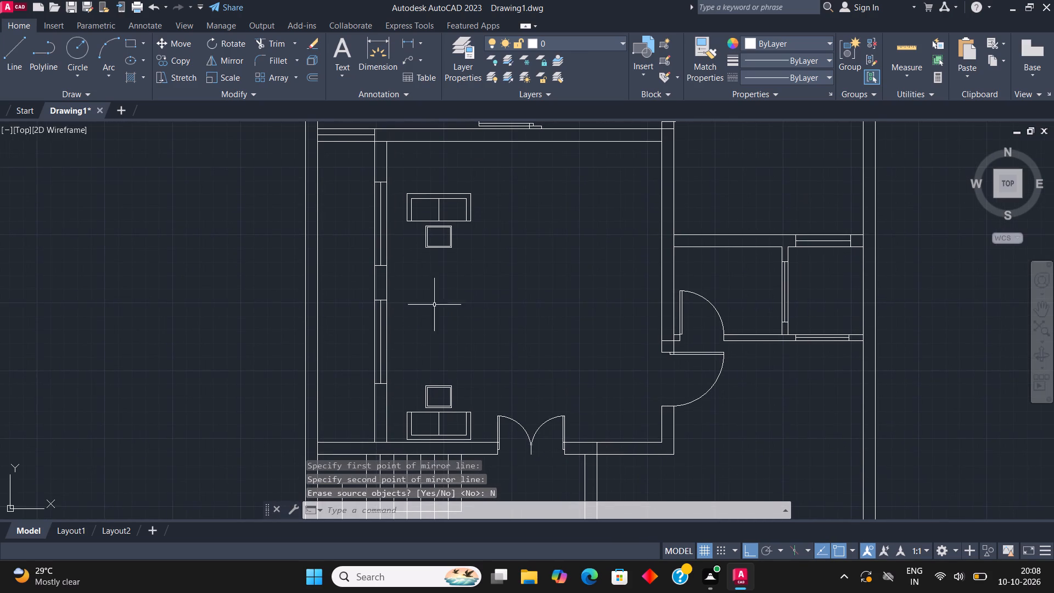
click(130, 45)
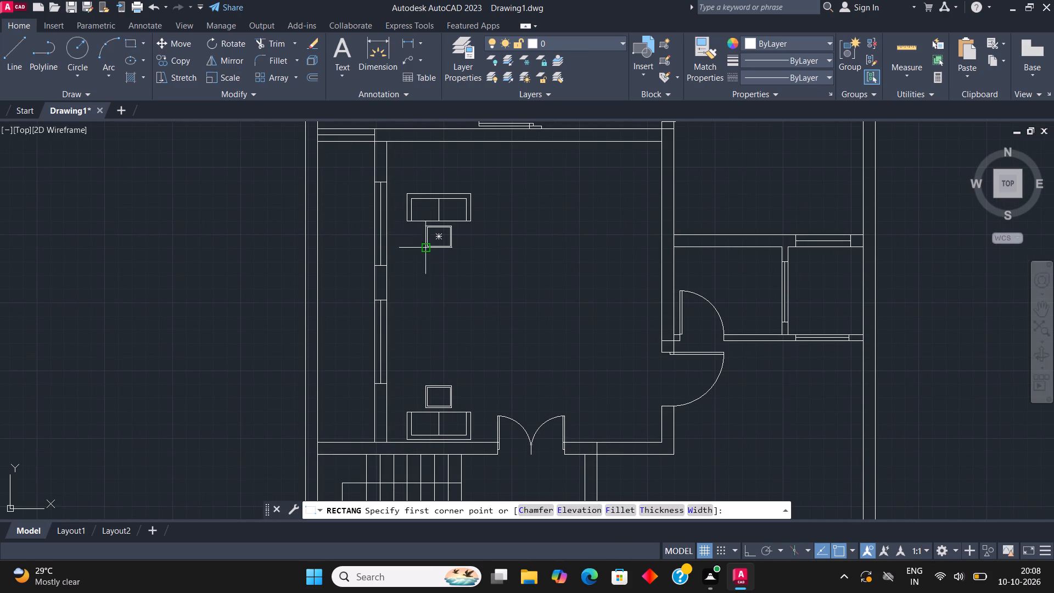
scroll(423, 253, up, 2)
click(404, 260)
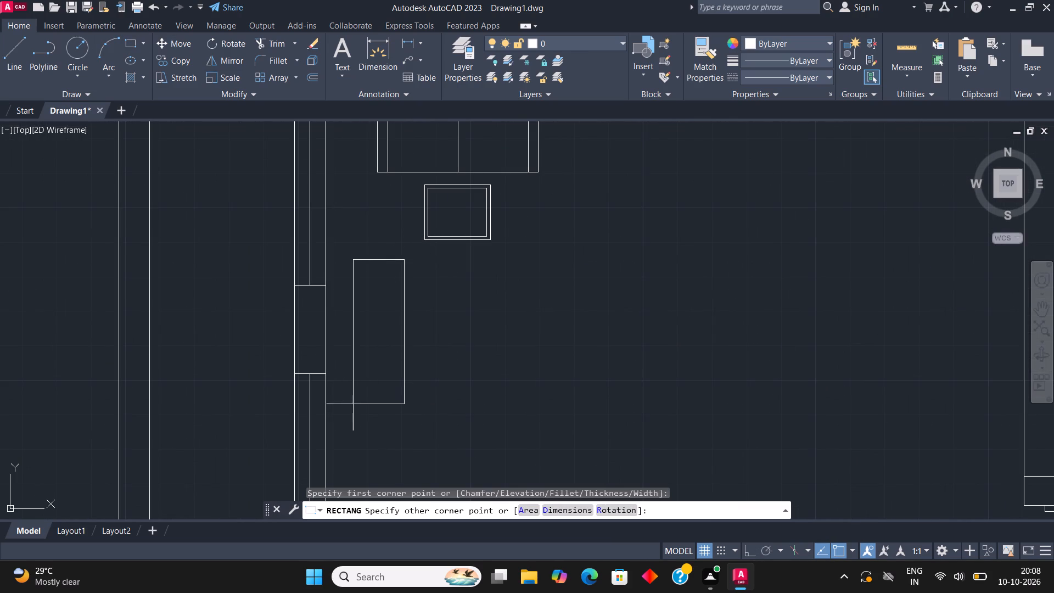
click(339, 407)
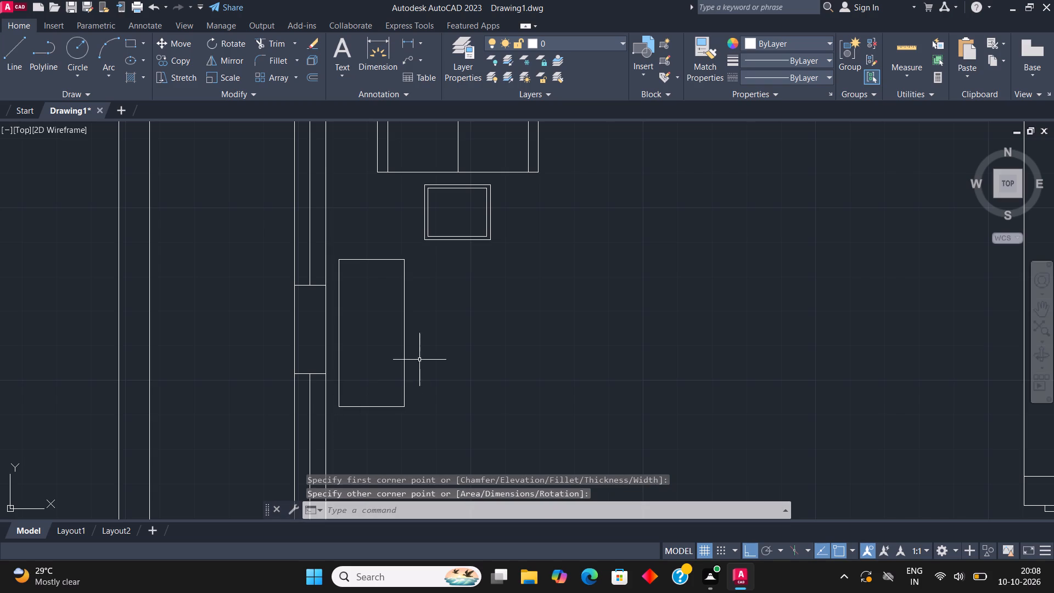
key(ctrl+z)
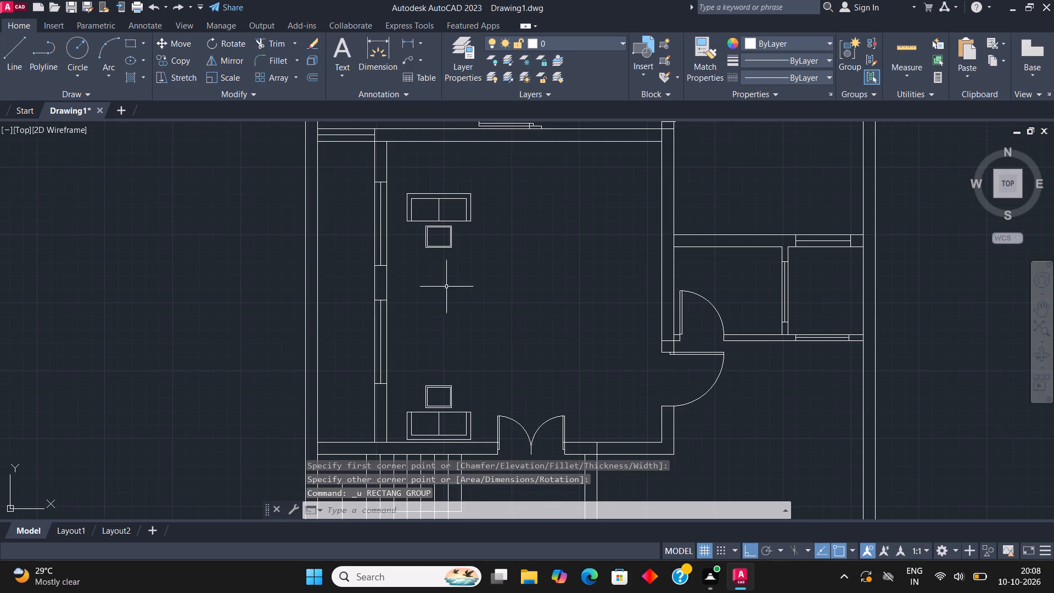
Draw a tall rectangular sofa seat along the west window wall, between the two small tables.
scroll(451, 275, up, 1)
click(126, 42)
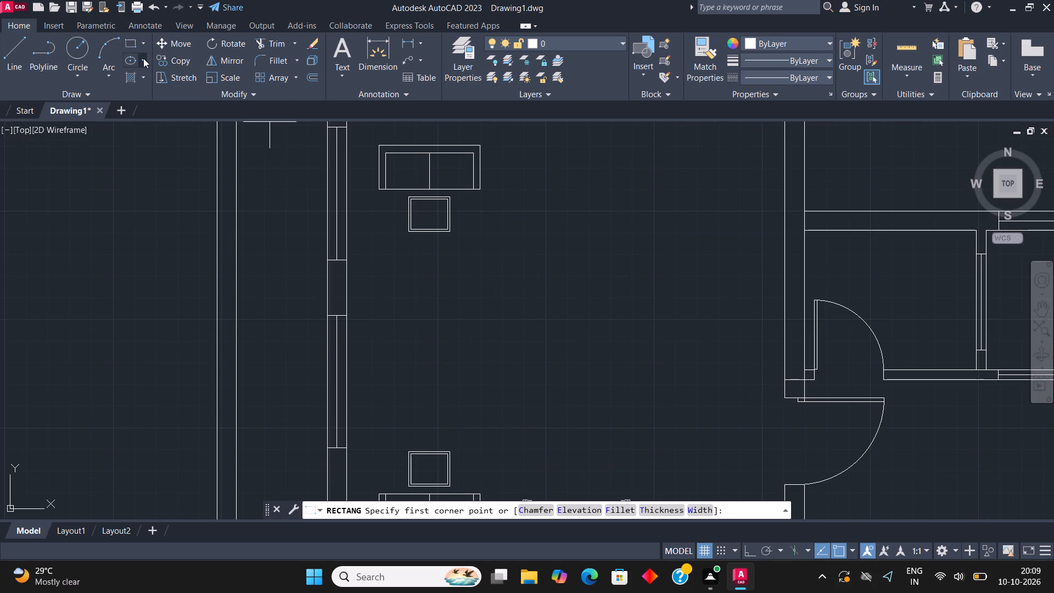
middle_drag(168, 216, 186, 214)
middle_drag(382, 208, 383, 190)
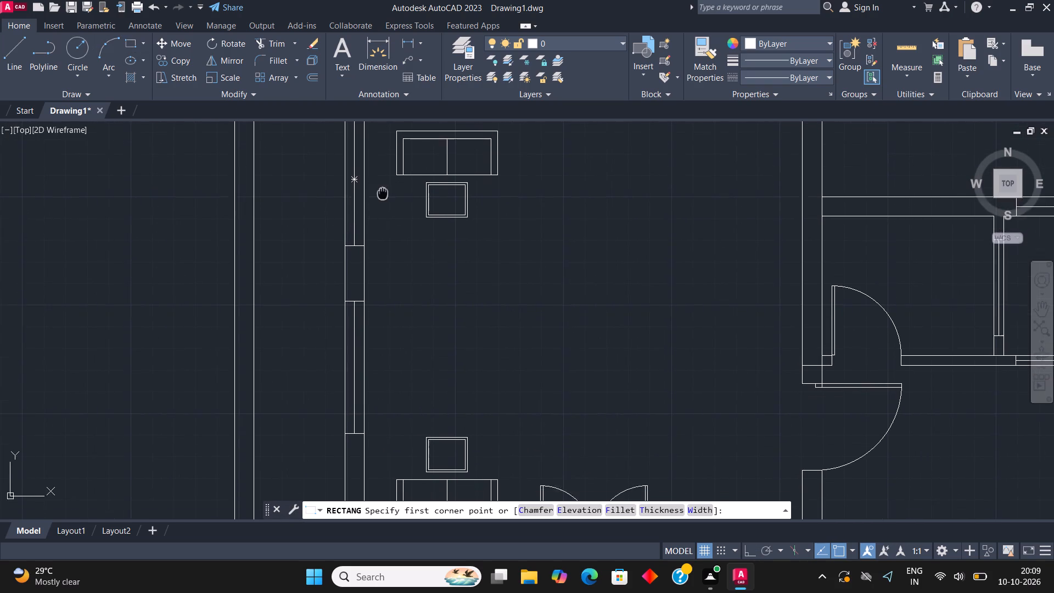
middle_drag(383, 190, 384, 187)
scroll(418, 233, up, 1)
click(431, 223)
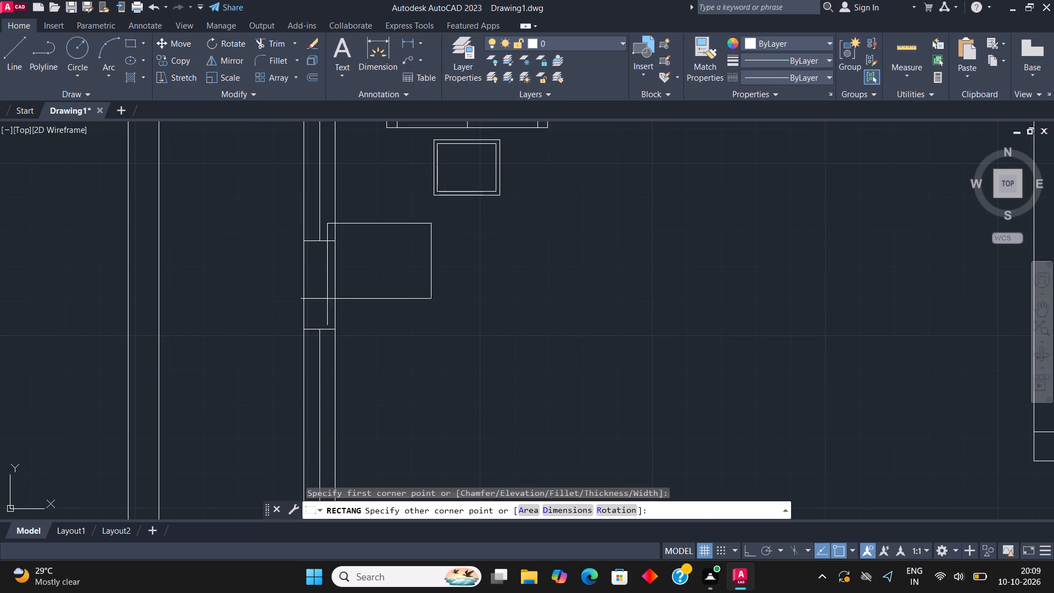
click(358, 396)
Draw connected lines around the seat's top, wall side and bottom, about 1'-11" wide, to form the sofa's armrests and backrest.
click(3, 53)
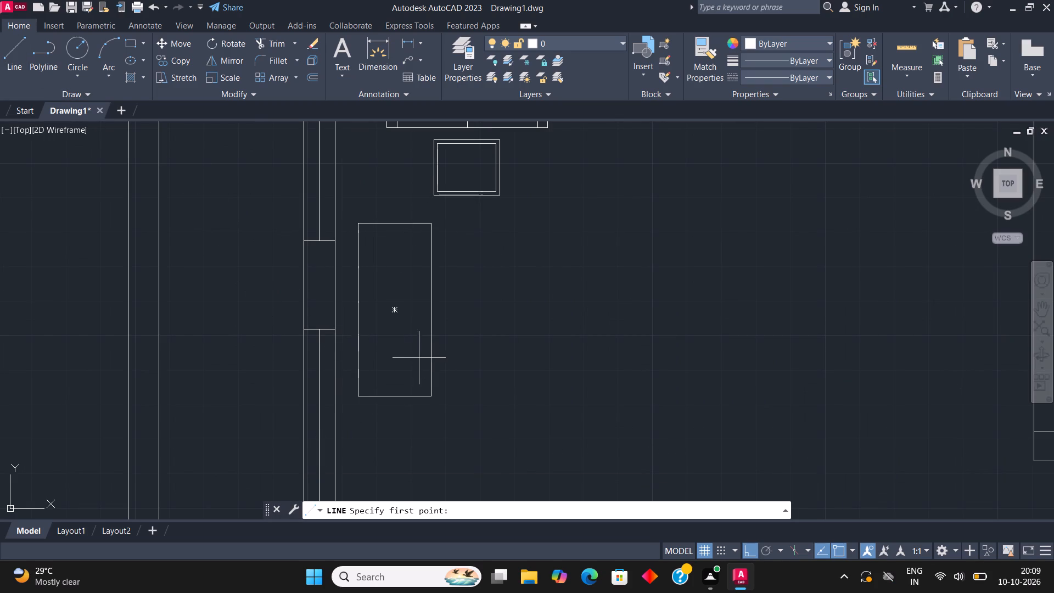
scroll(431, 209, up, 1)
click(430, 237)
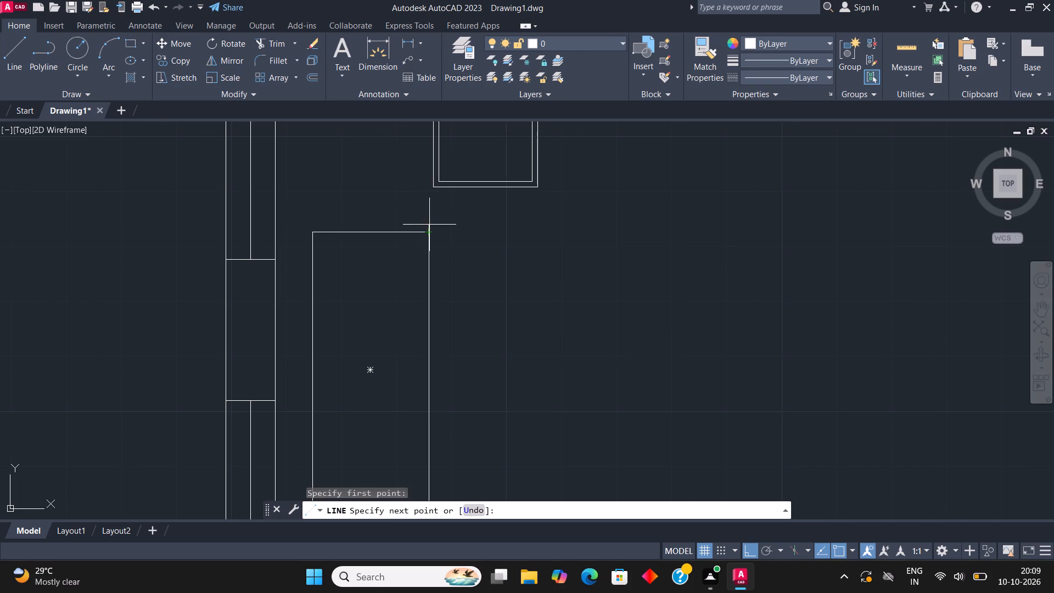
click(429, 217)
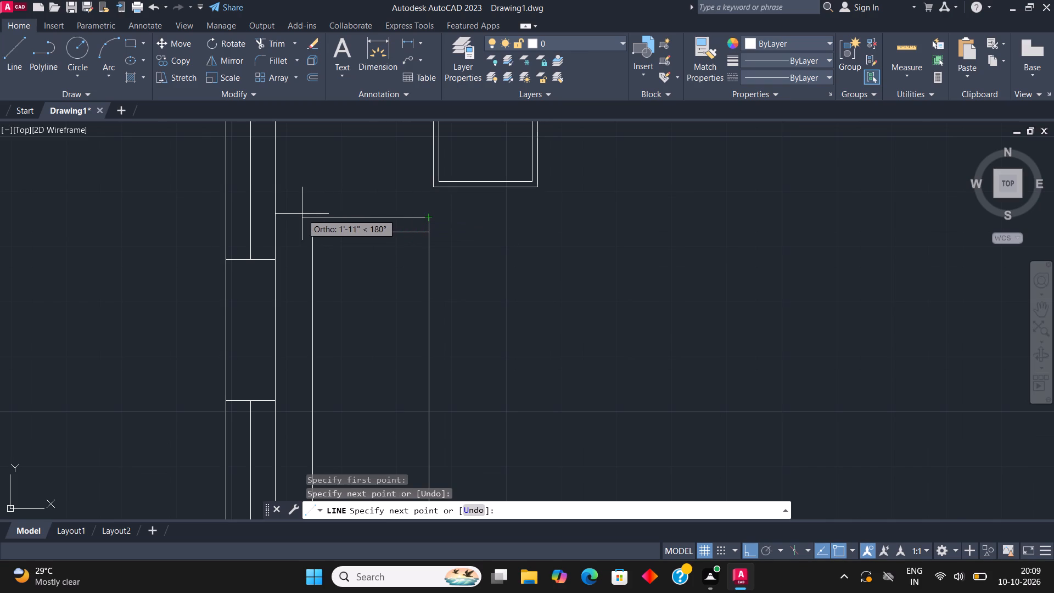
click(299, 214)
scroll(299, 220, down, 2)
scroll(298, 345, up, 1)
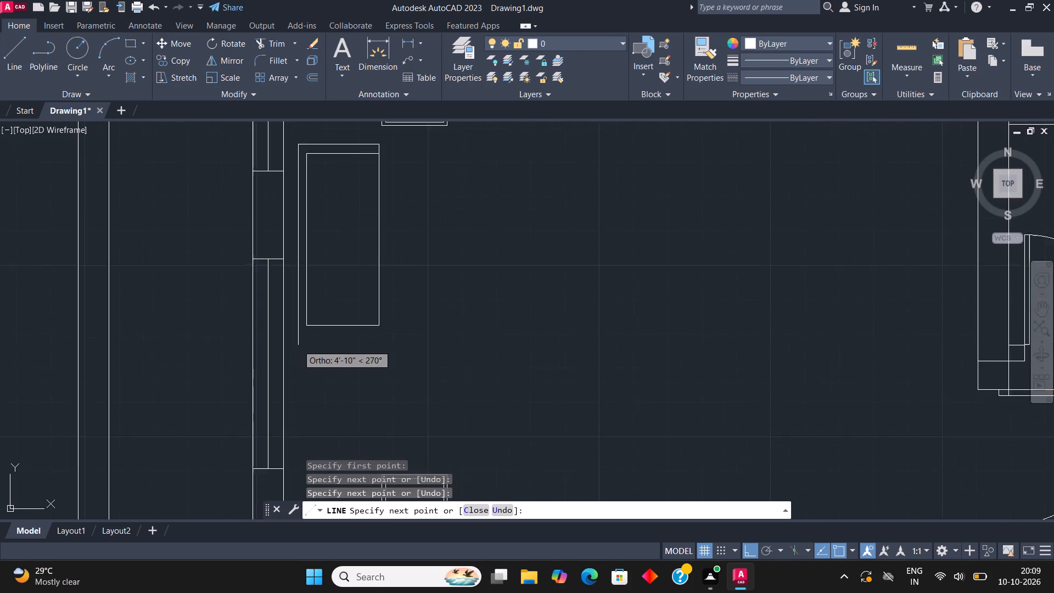
scroll(298, 345, up, 1)
click(302, 330)
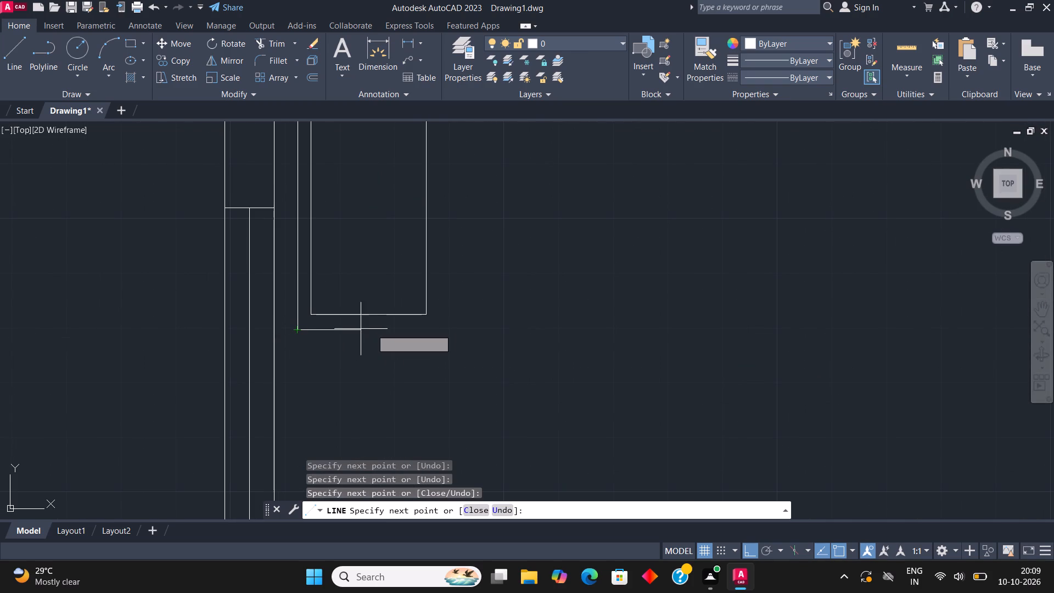
click(427, 329)
click(426, 306)
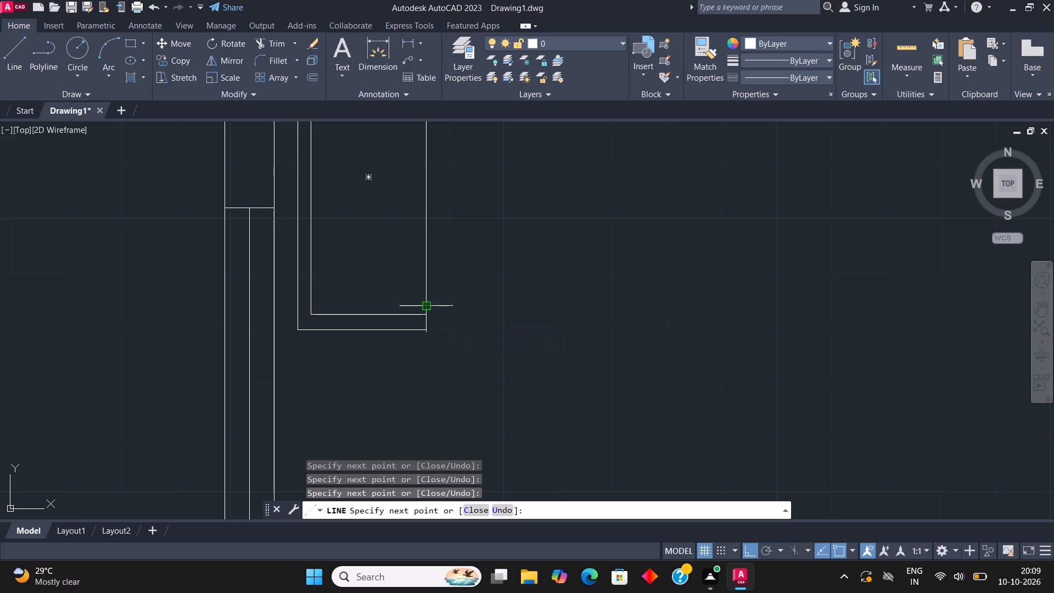
scroll(432, 329, down, 1)
middle_drag(437, 343, 439, 374)
key(Escape)
Draw a horizontal cushion divider across the lower part of the seat and stretch its end to the seat's front edge.
middle_drag(469, 263, 458, 264)
scroll(458, 264, up, 2)
scroll(458, 264, down, 2)
middle_drag(463, 272, 454, 320)
click(20, 48)
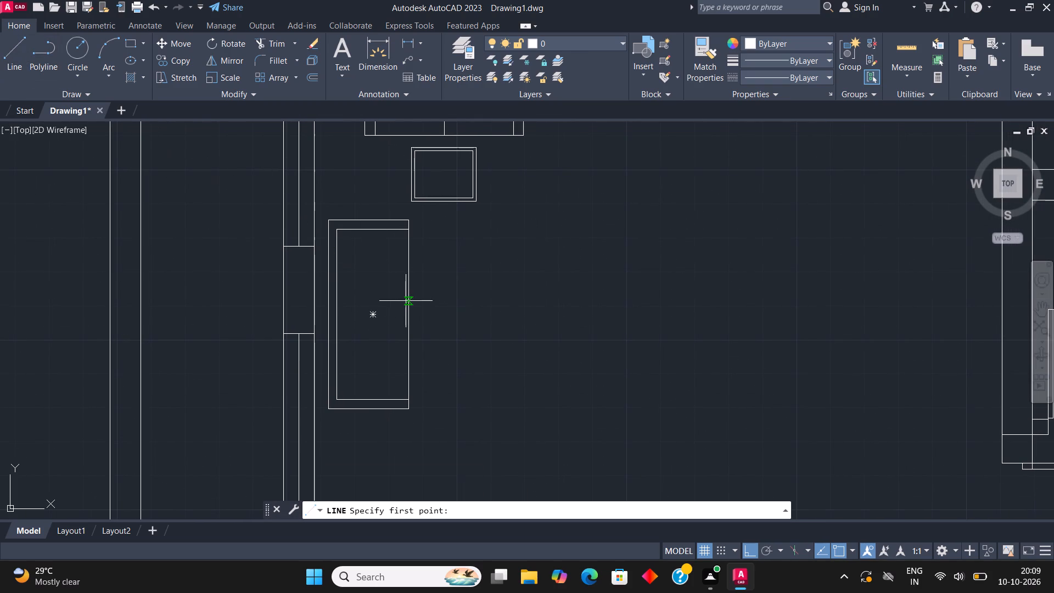
click(339, 339)
click(397, 340)
click(407, 339)
key(Escape)
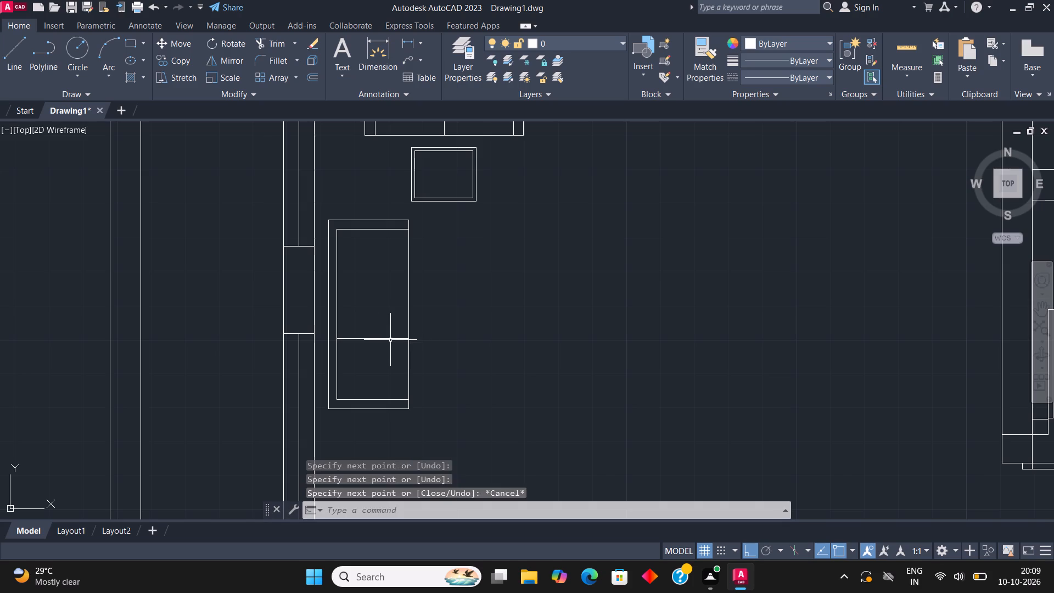
click(389, 340)
scroll(401, 331, up, 2)
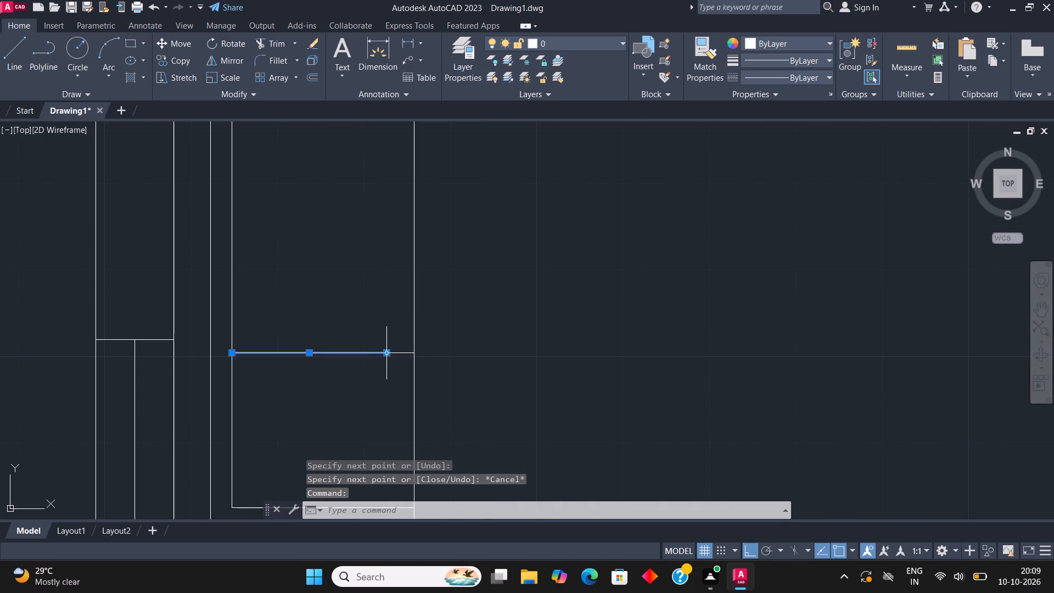
click(384, 355)
click(410, 351)
key(Escape)
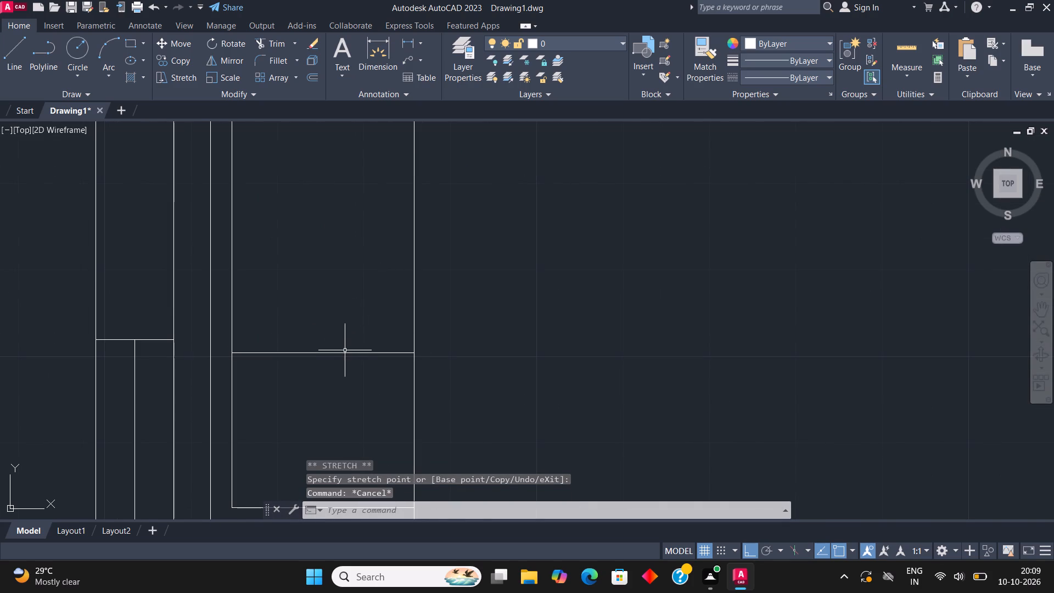
Copy the cushion divider about 1'-4" straight up to split the seat into three cushions.
click(344, 352)
click(175, 64)
scroll(359, 370, down, 2)
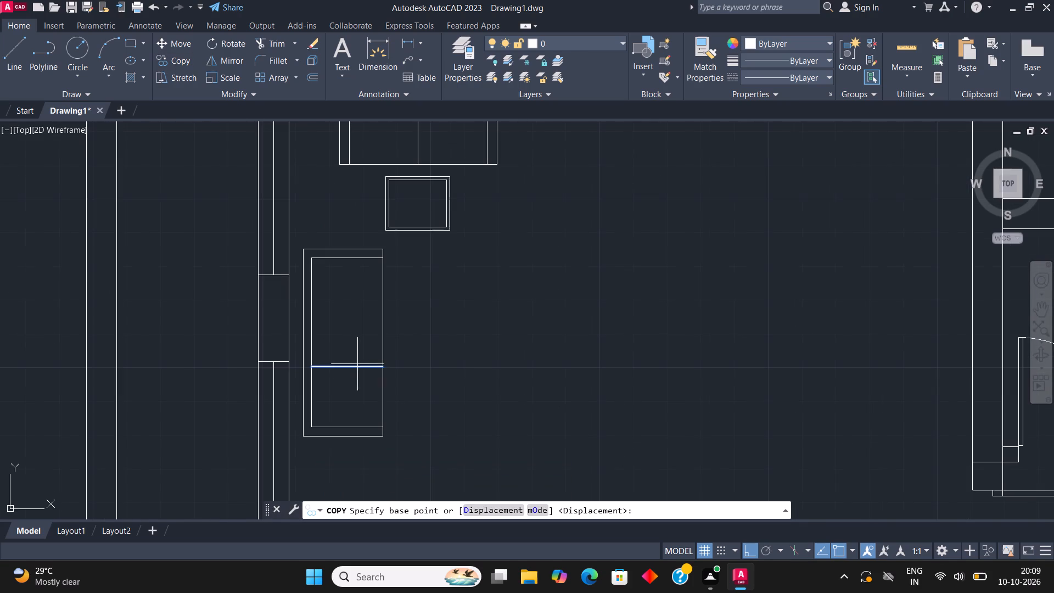
click(347, 370)
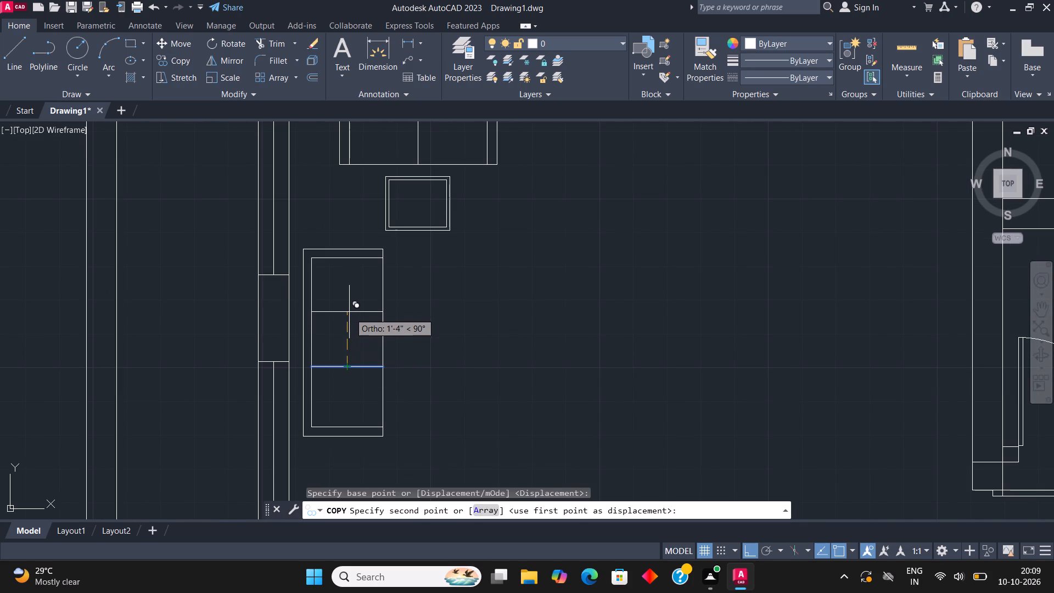
click(350, 312)
key(Escape)
Draw a tall rectangular coffee table in front of the three-seat sofa, on its room-facing side.
scroll(389, 316, down, 2)
middle_drag(403, 326, 405, 303)
middle_click(452, 308)
scroll(369, 315, up, 1)
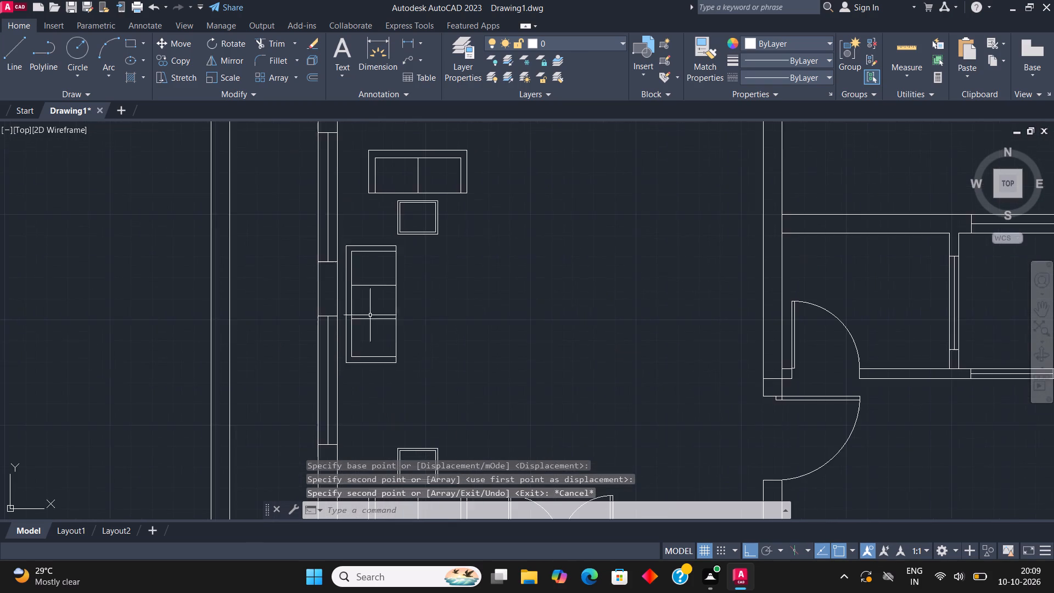
middle_drag(417, 316, 307, 342)
click(134, 42)
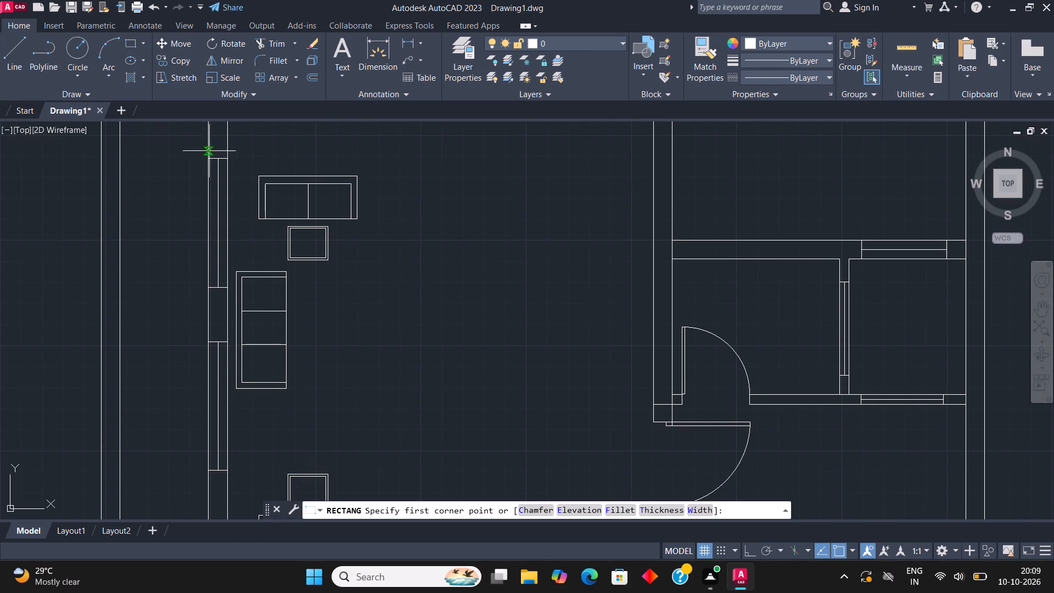
click(306, 372)
click(351, 286)
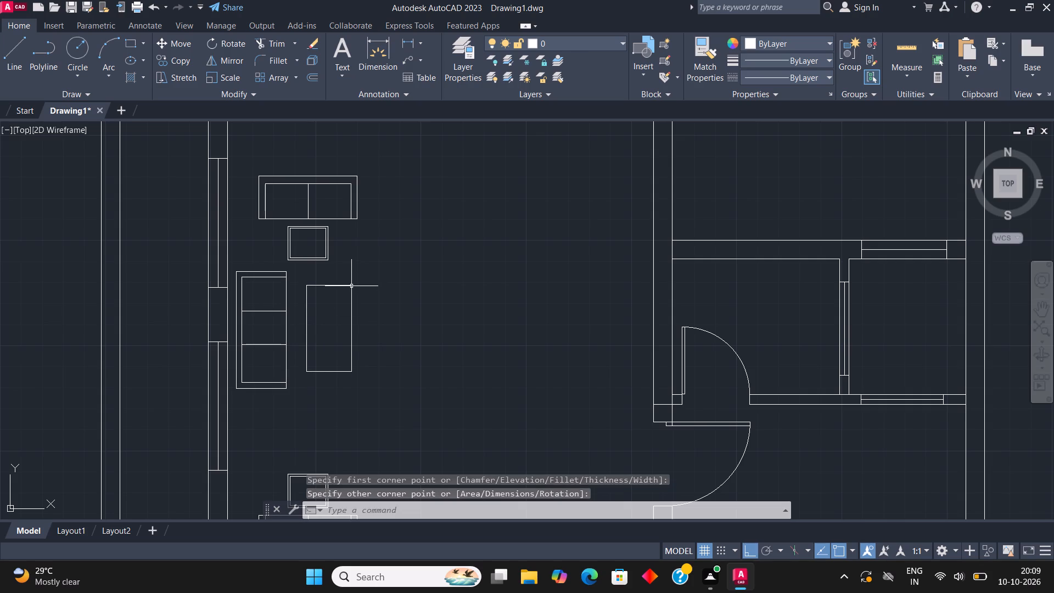
Offset the coffee table rectangle 1" to the inside.
middle_drag(368, 336, 430, 315)
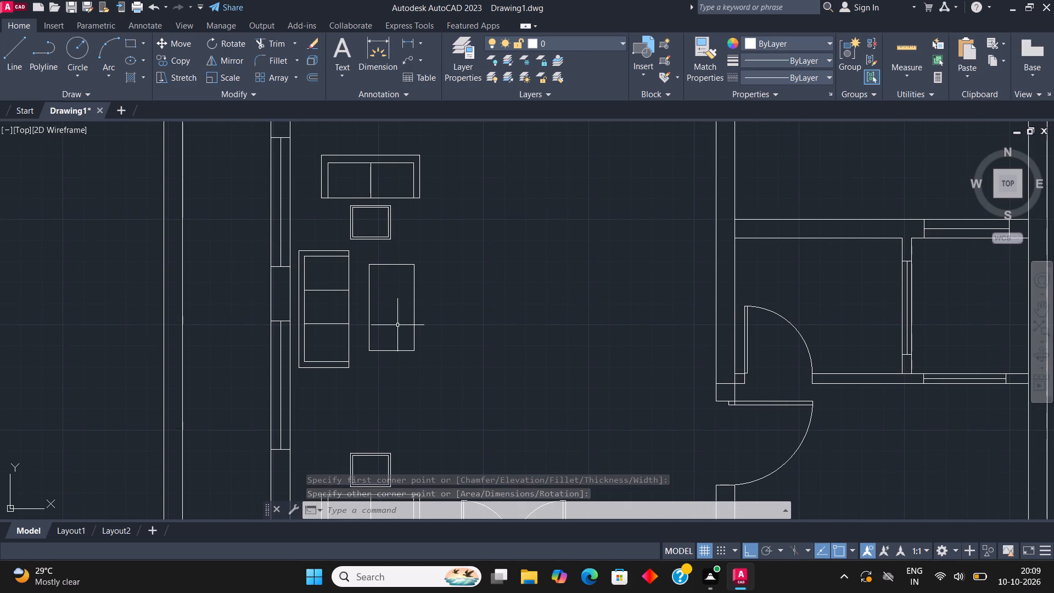
scroll(354, 330, up, 1)
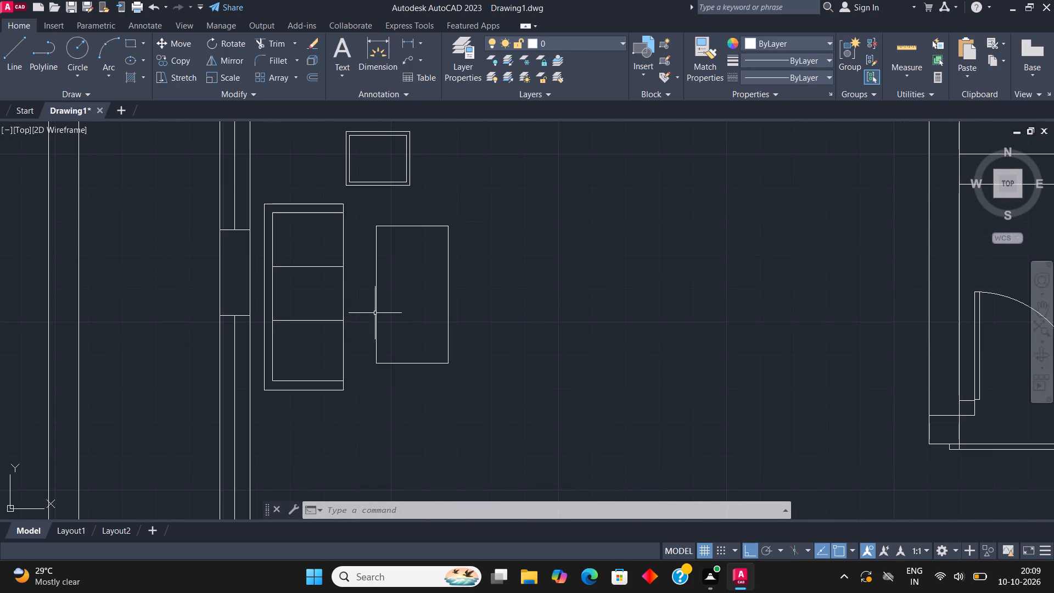
click(378, 313)
click(372, 304)
click(315, 76)
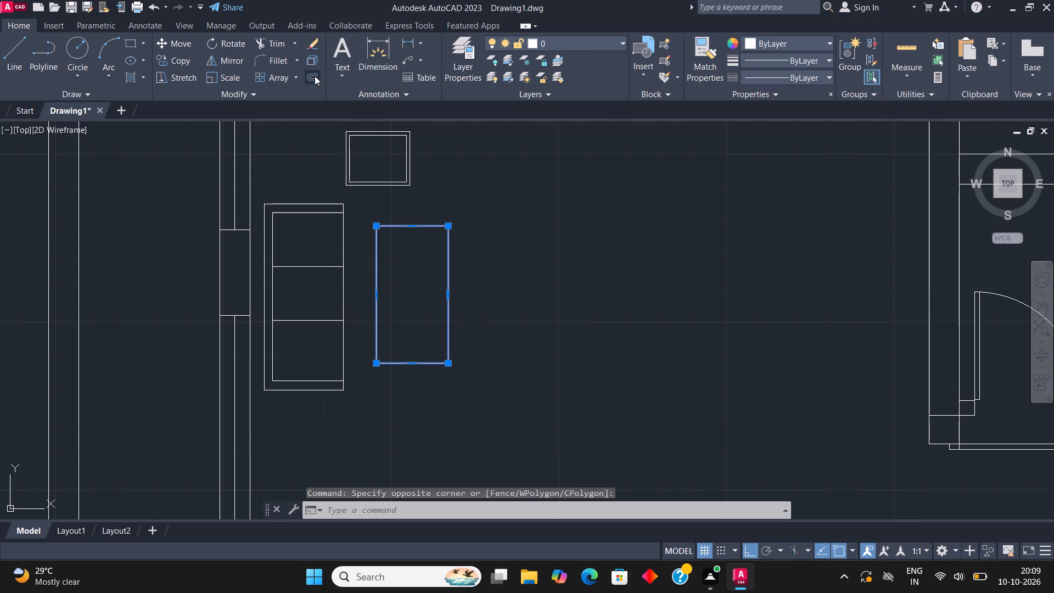
click(401, 225)
click(403, 232)
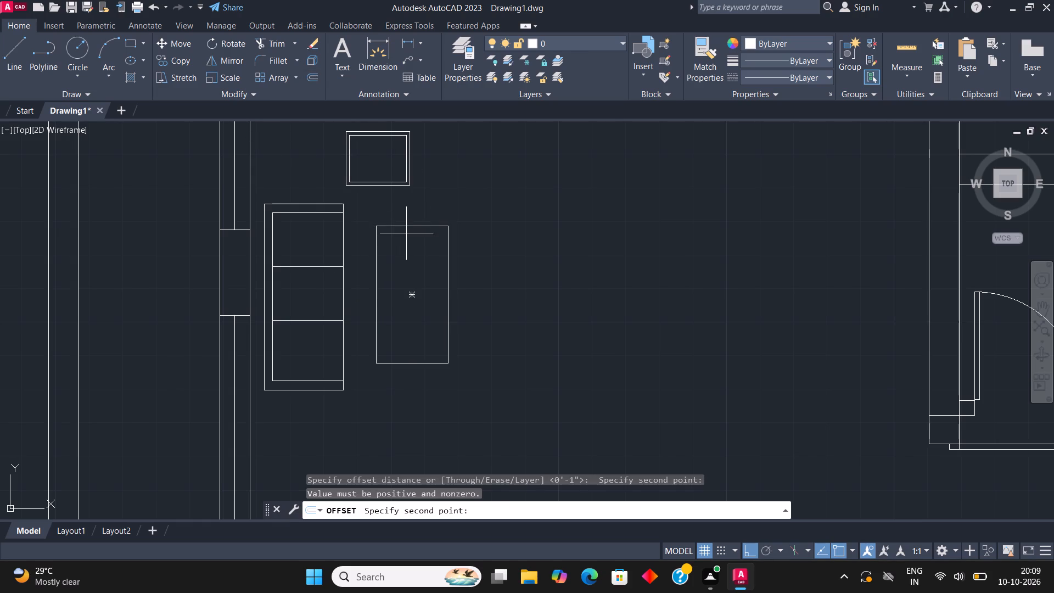
click(406, 233)
text(1")
key(Return)
click(408, 259)
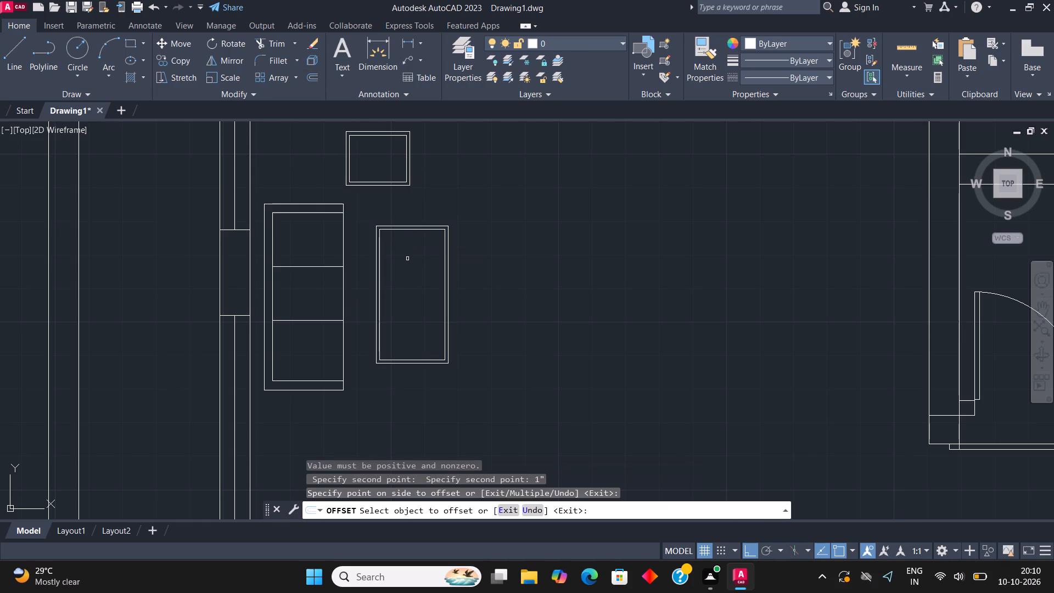
key(Escape)
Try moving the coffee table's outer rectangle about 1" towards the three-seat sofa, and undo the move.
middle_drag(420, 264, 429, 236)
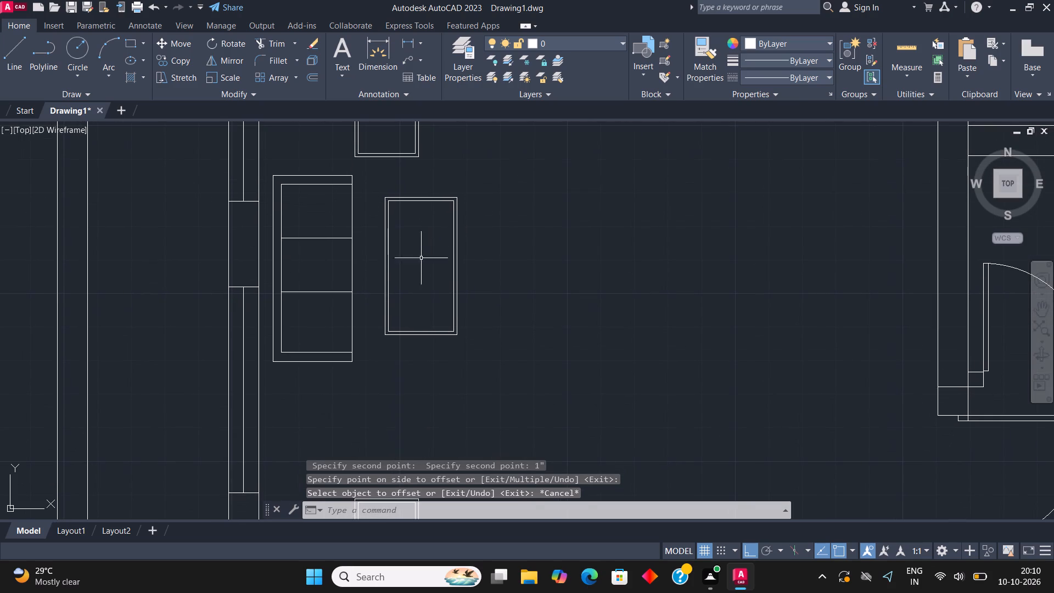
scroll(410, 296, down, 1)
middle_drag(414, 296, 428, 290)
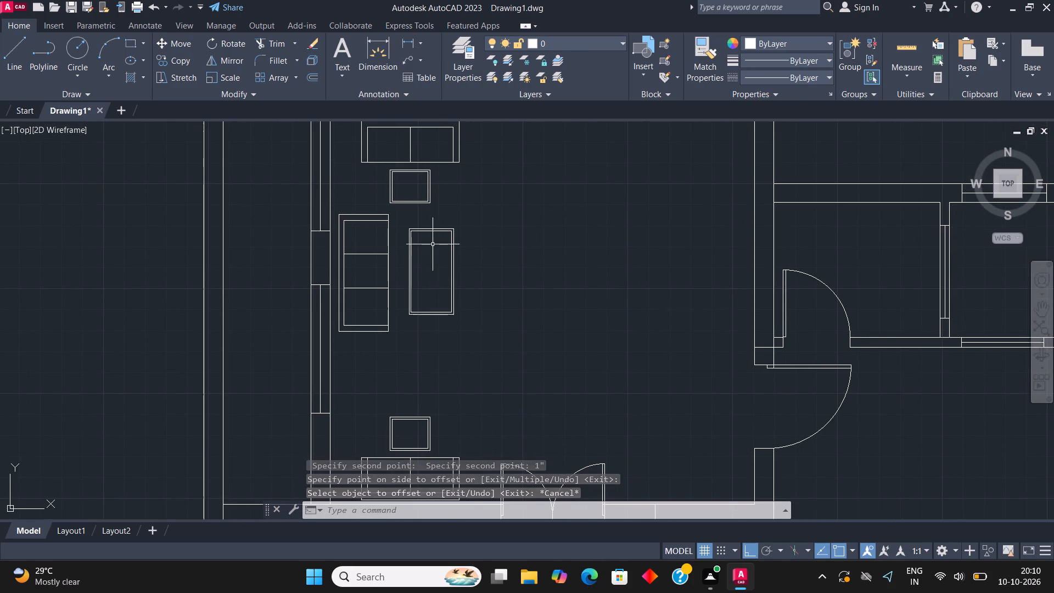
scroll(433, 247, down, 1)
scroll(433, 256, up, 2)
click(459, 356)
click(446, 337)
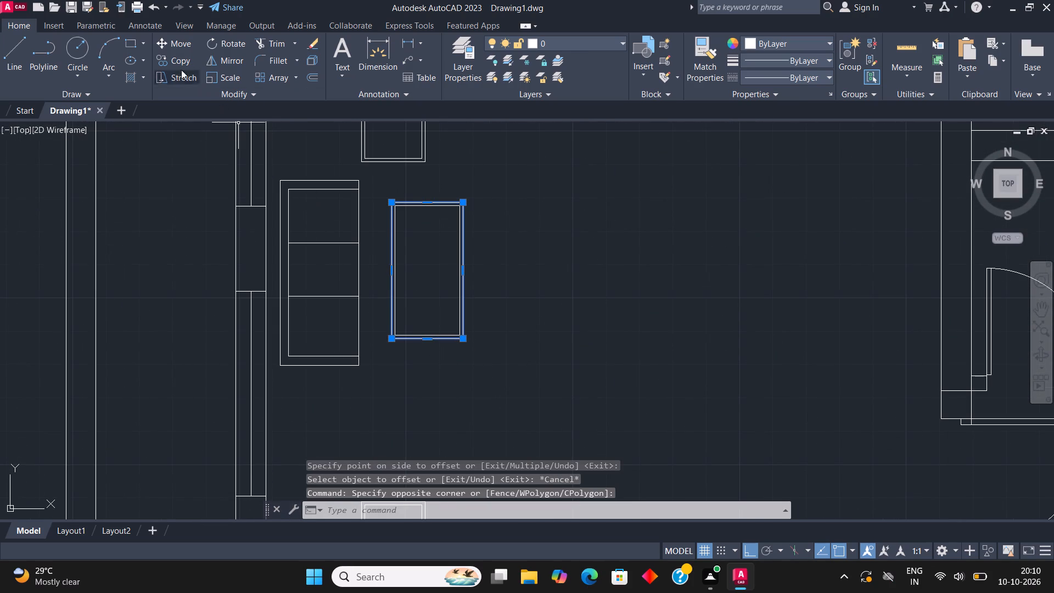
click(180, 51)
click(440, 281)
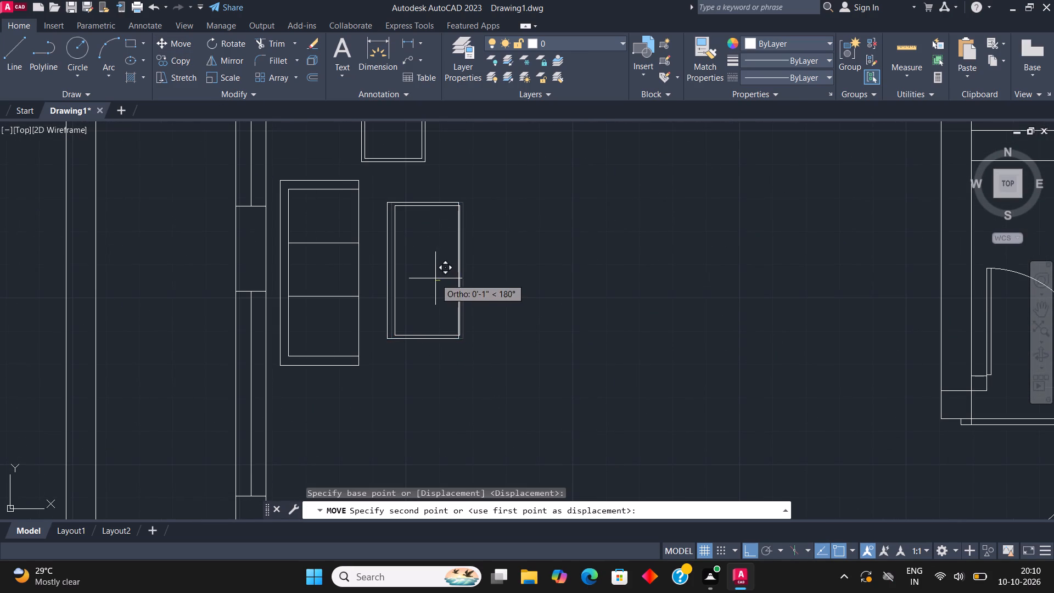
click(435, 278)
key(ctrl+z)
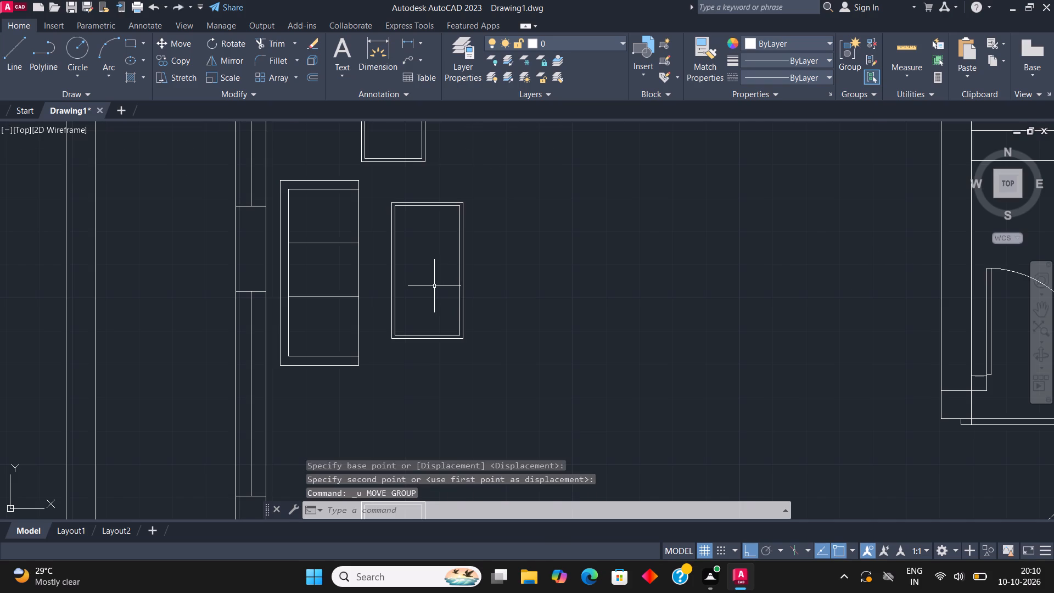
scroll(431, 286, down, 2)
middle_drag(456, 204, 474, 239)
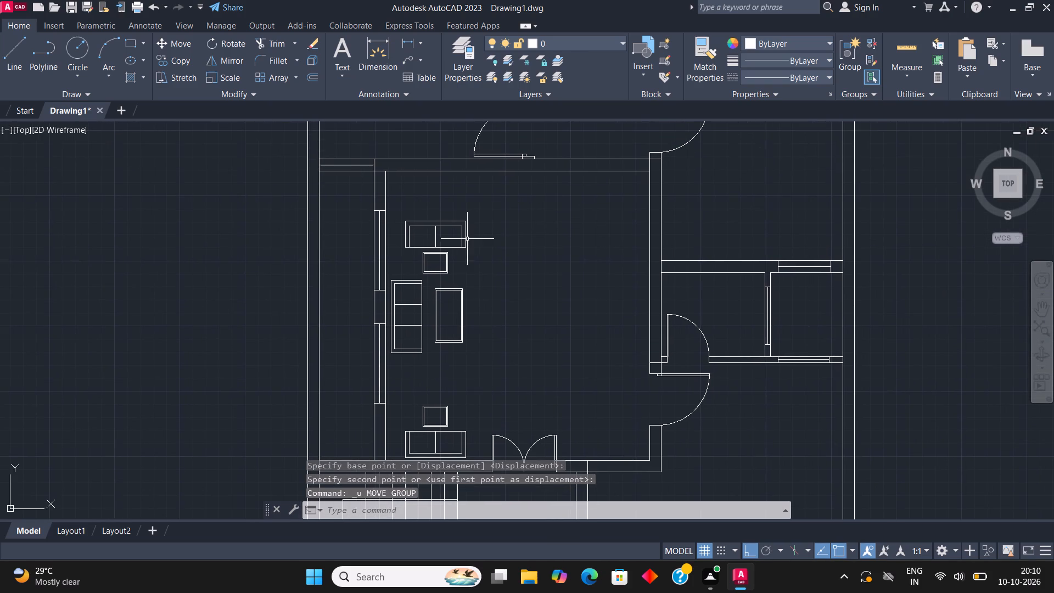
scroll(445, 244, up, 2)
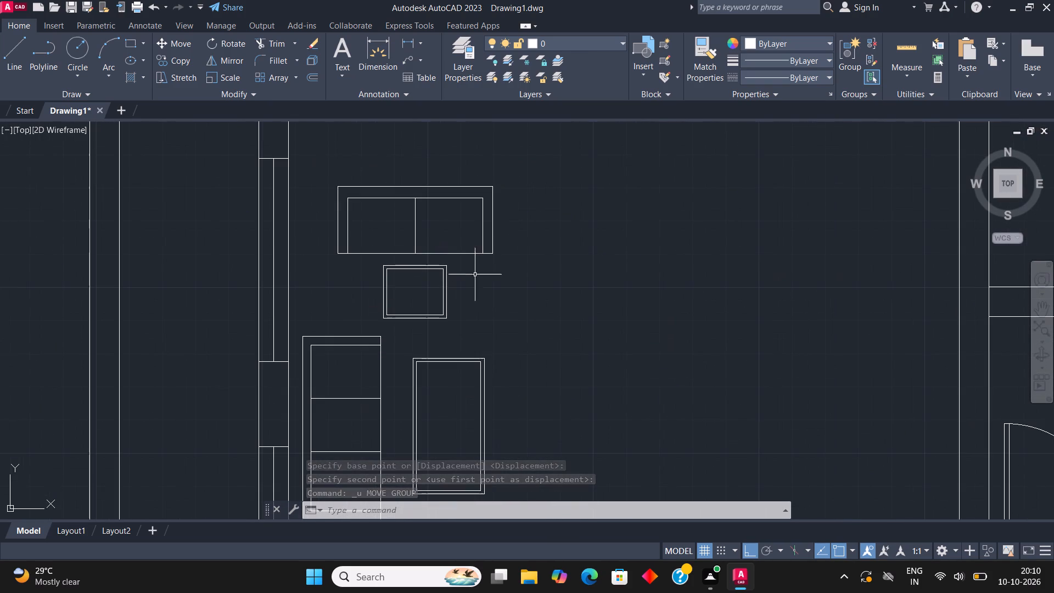
Move the upper two-seat sofa and its small table together about 6" horizontally away from the window wall.
middle_drag(481, 309, 498, 348)
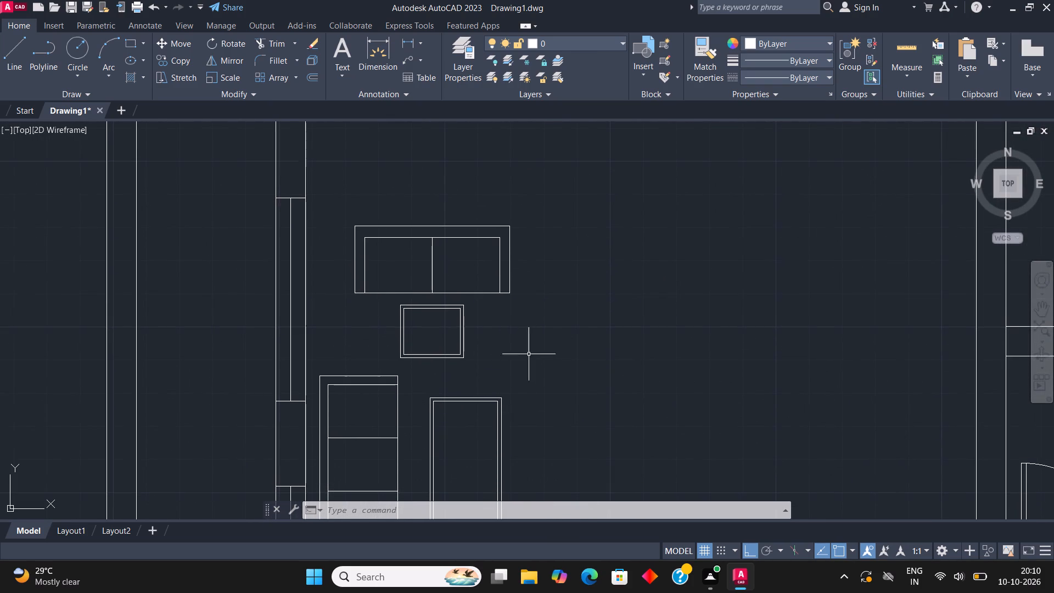
click(557, 368)
click(339, 182)
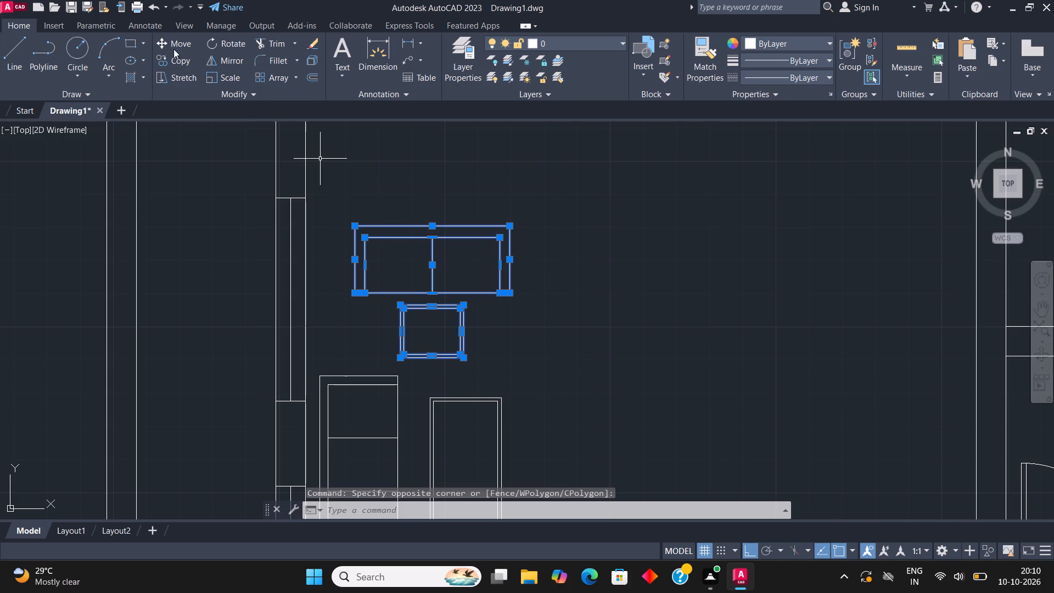
click(173, 47)
click(420, 326)
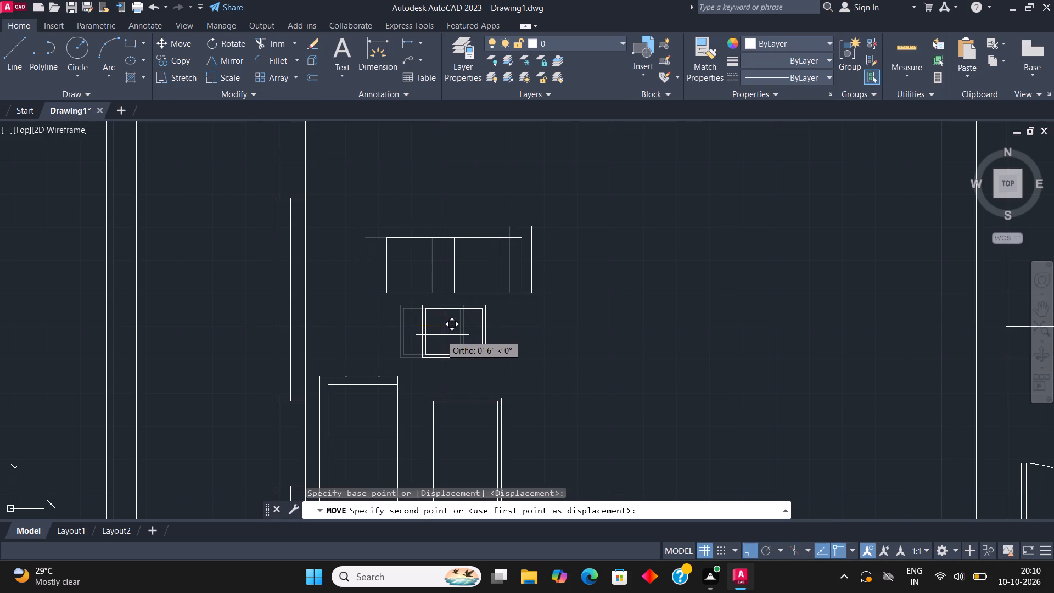
click(443, 335)
Move the lower two-seat sofa and its small table together about 6" horizontally towards the double door.
scroll(448, 235, down, 2)
middle_drag(459, 243, 458, 222)
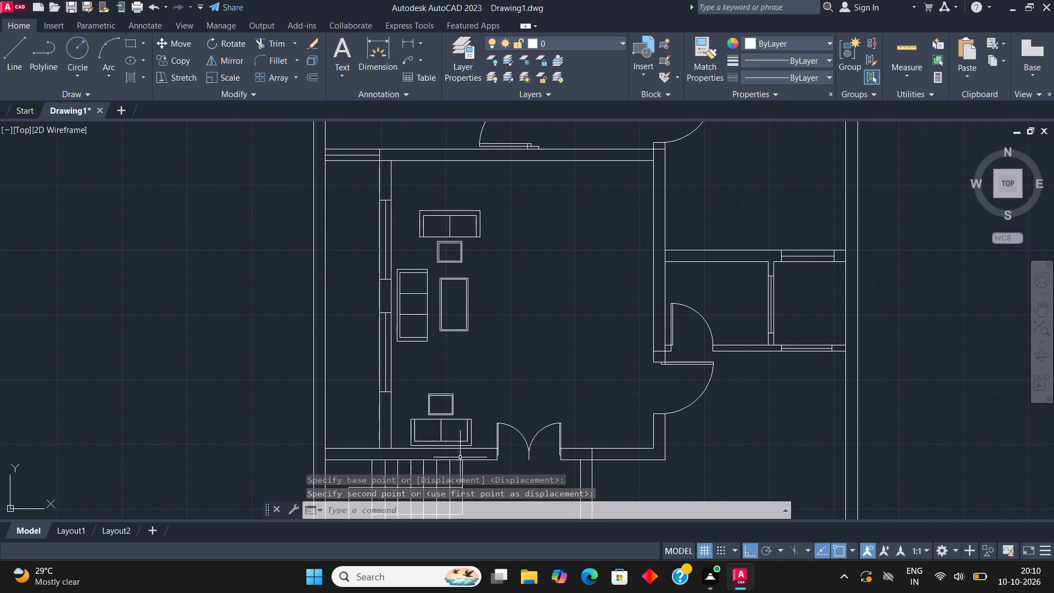
scroll(460, 457, up, 2)
click(494, 432)
click(318, 274)
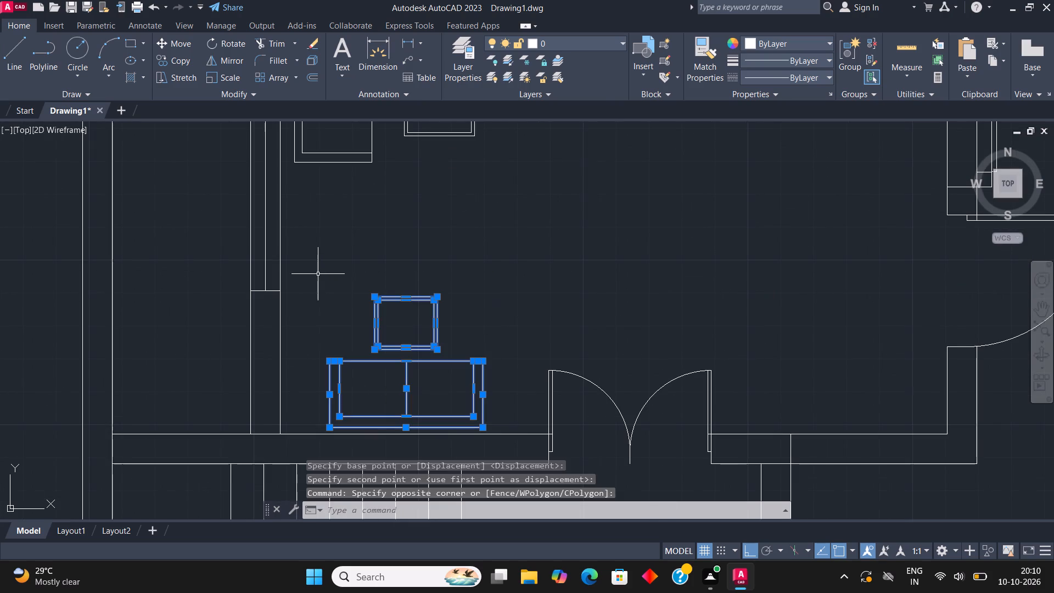
click(181, 45)
click(403, 400)
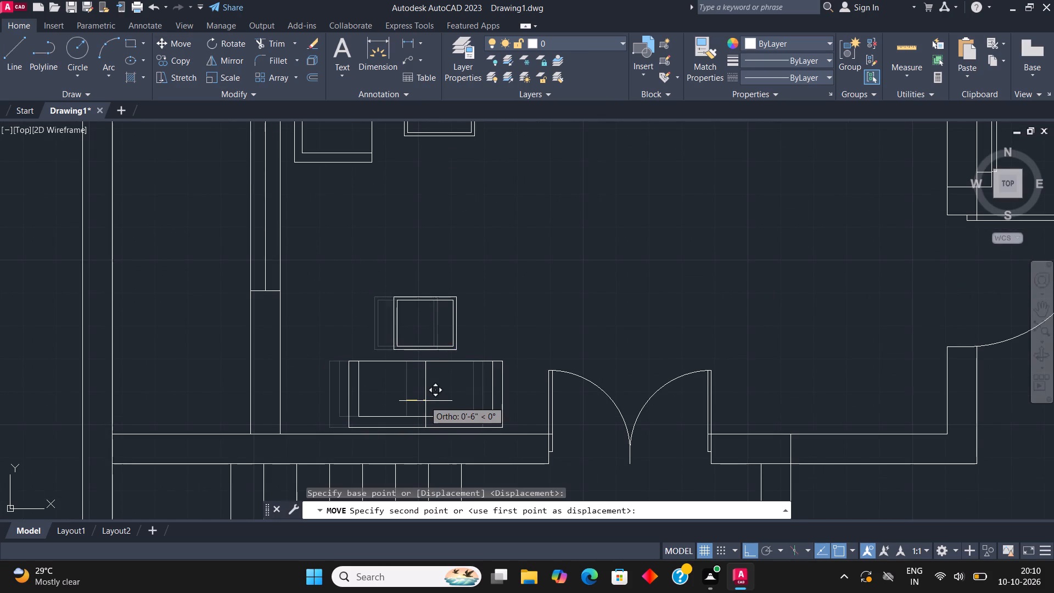
click(428, 401)
Draw a nearly square side table between the window wall and the lower two-seat sofa, with a circle centred inside it.
click(131, 40)
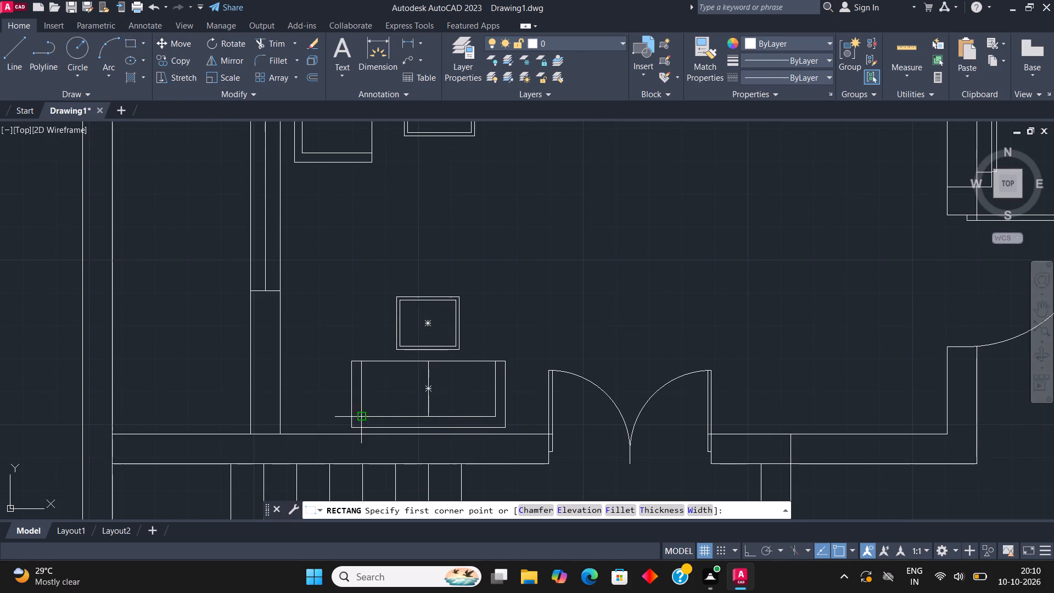
scroll(337, 415, up, 2)
click(330, 442)
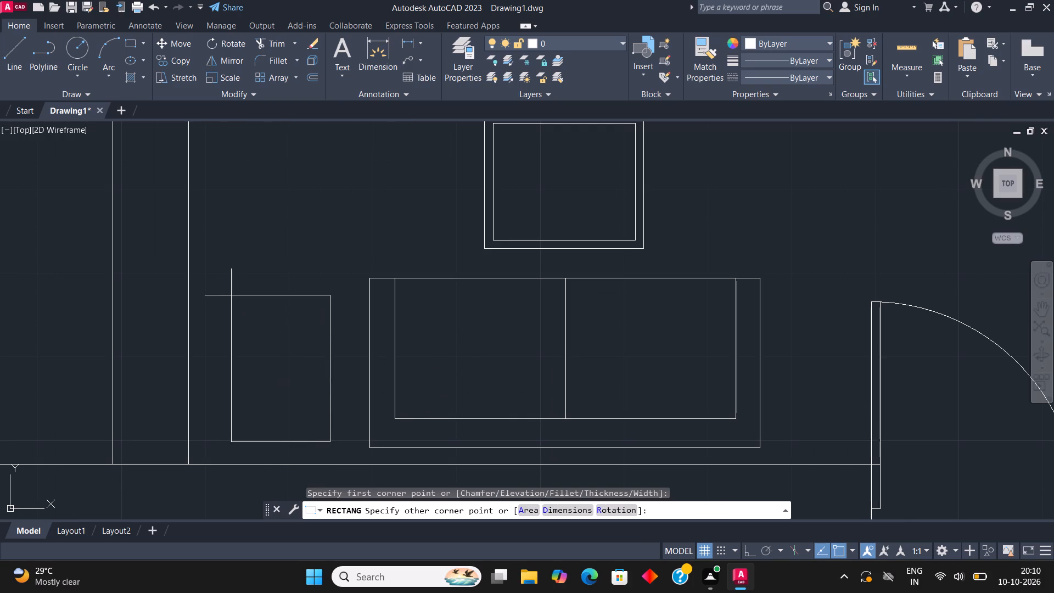
click(208, 328)
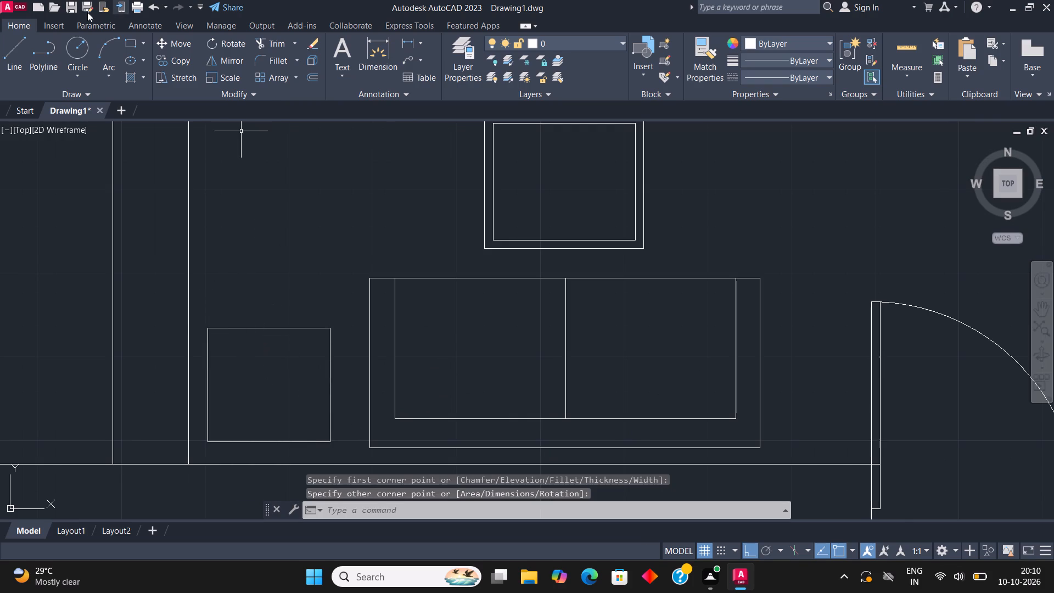
click(77, 35)
click(75, 46)
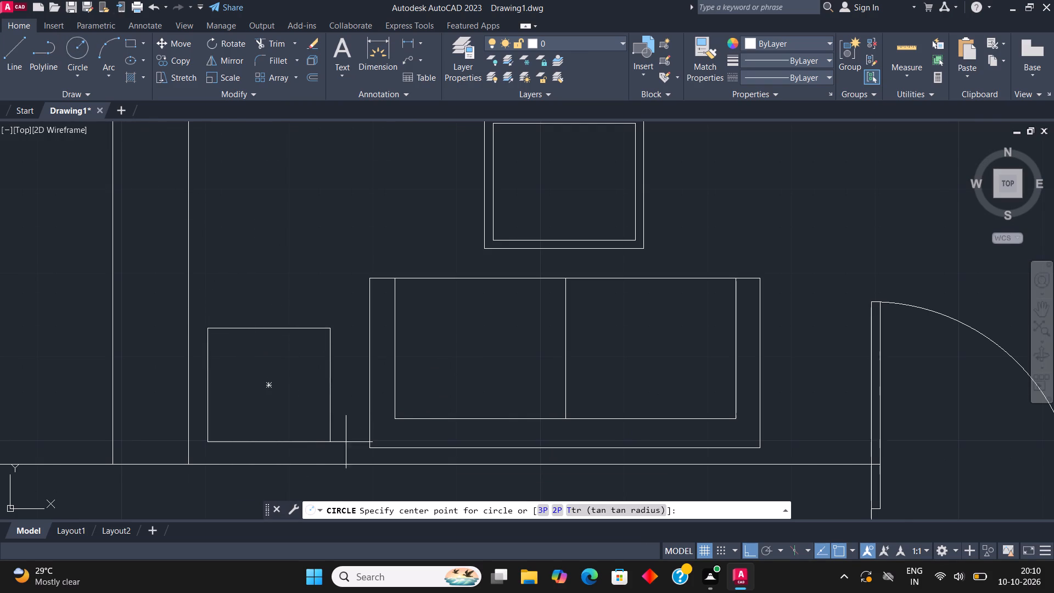
click(272, 389)
click(308, 424)
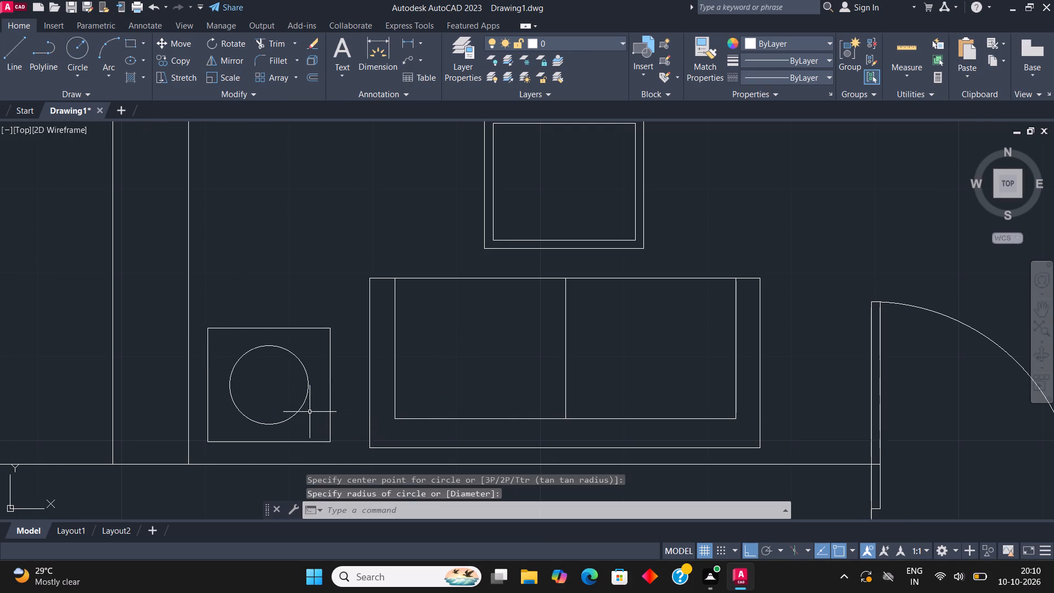
Copy the side table with its circle straight up to stand between the window wall and the upper two-seat sofa.
scroll(356, 290, down, 2)
middle_drag(368, 300, 383, 351)
key(Escape)
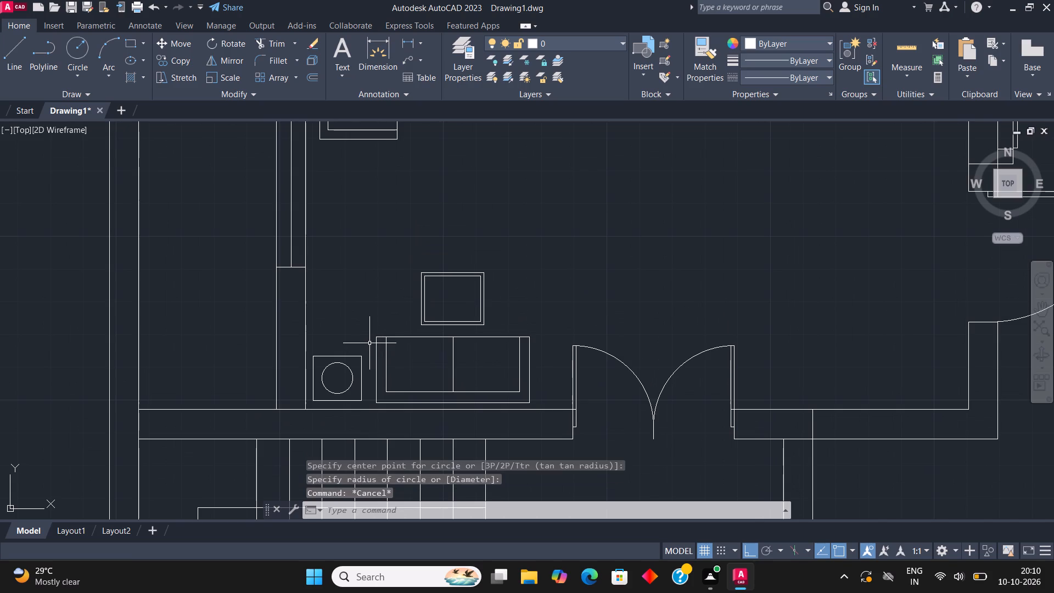
click(351, 398)
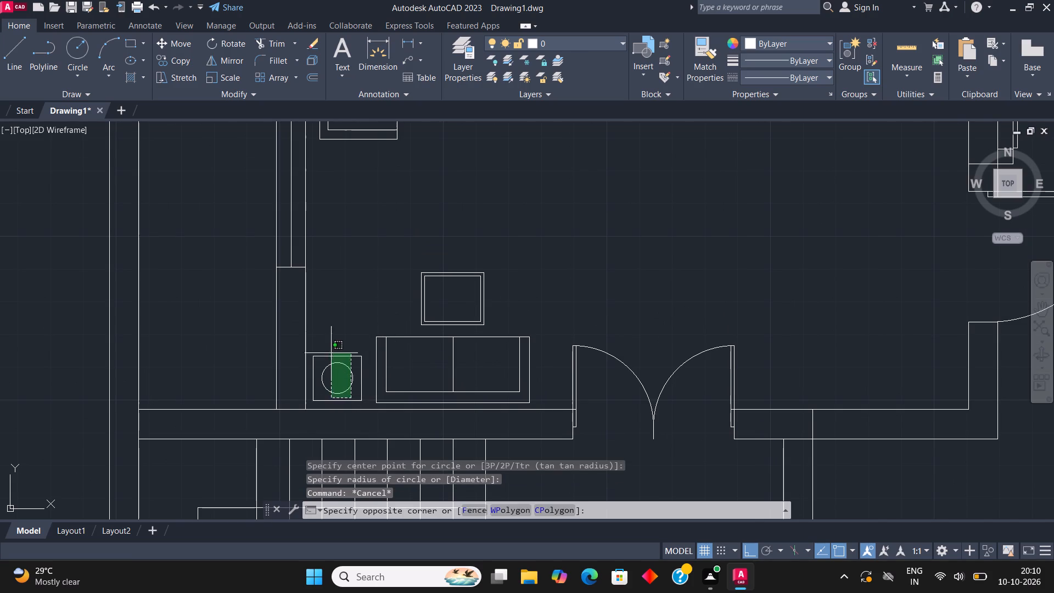
click(331, 346)
click(177, 59)
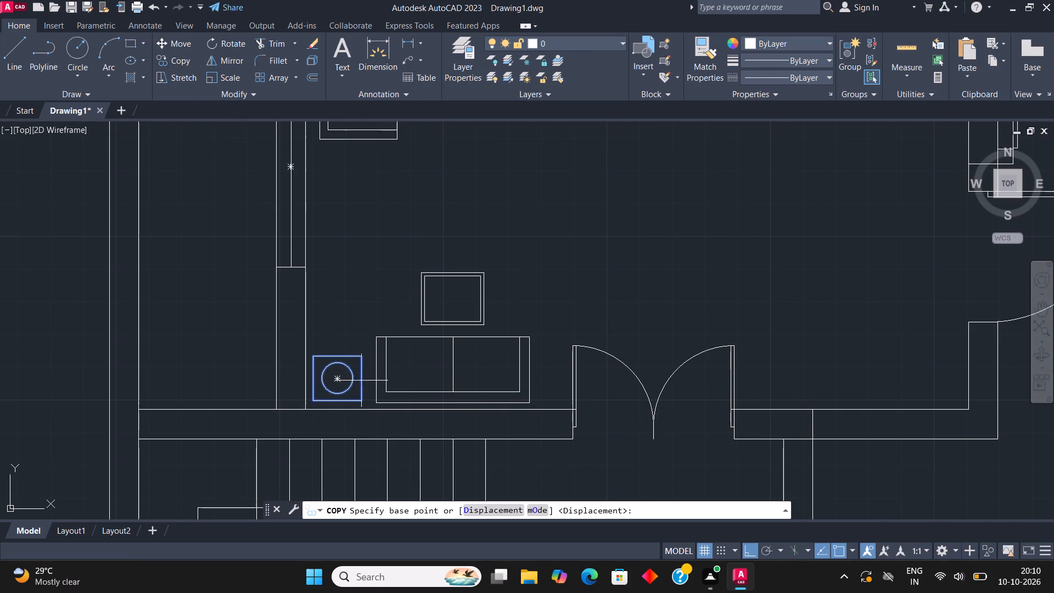
click(334, 378)
scroll(338, 399, down, 3)
scroll(345, 275, up, 3)
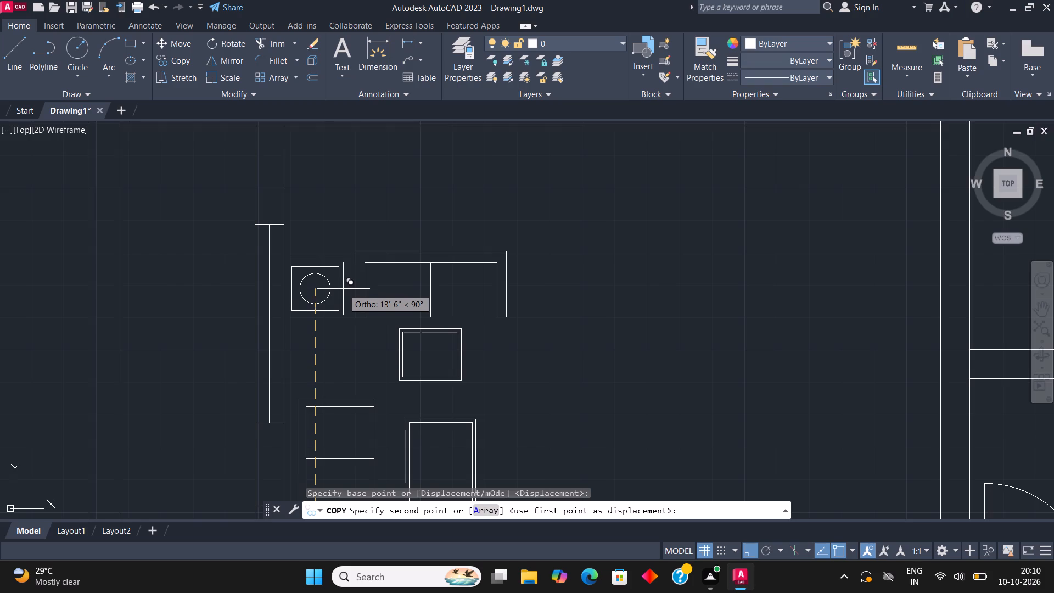
click(346, 313)
key(Escape)
Copy the lower two-seat sofa and its side table, with Ortho off, into the adjoining room above, beside that room's lower wall.
scroll(356, 251, down, 2)
middle_drag(386, 279, 401, 291)
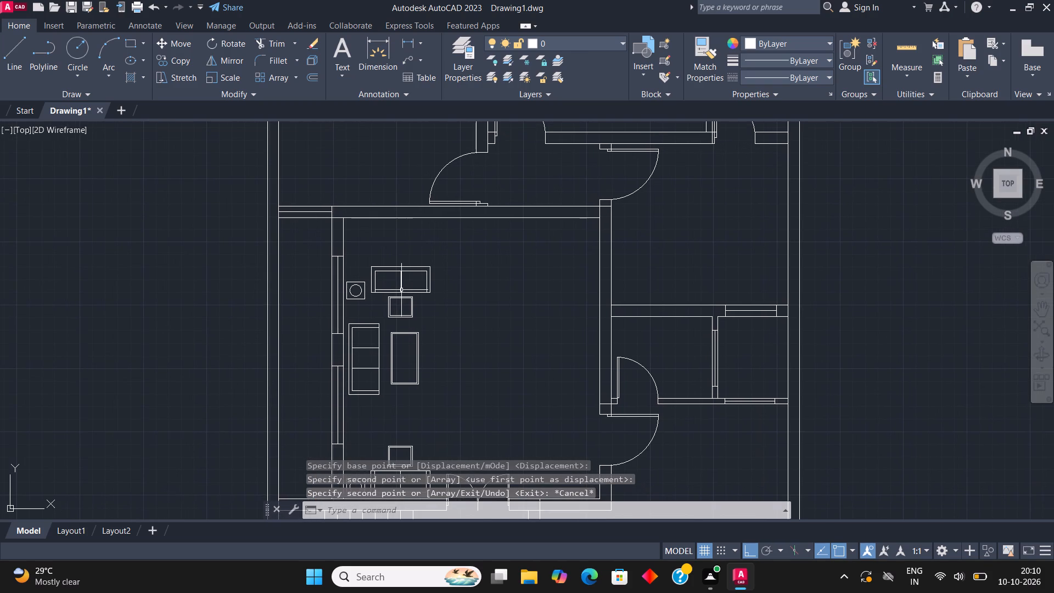
middle_drag(410, 225, 424, 296)
middle_drag(367, 238, 378, 268)
middle_drag(383, 313, 400, 291)
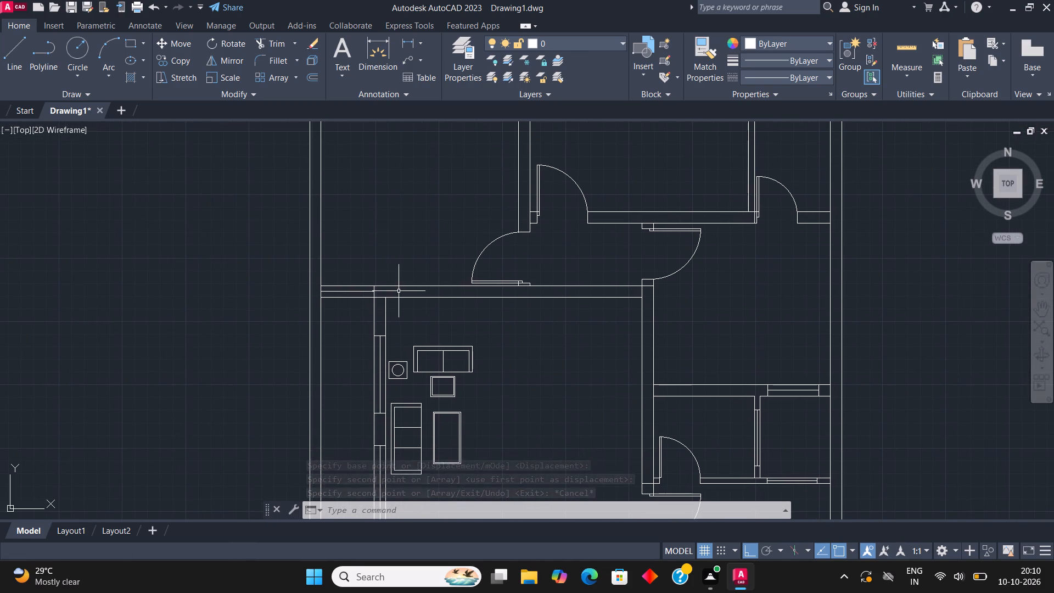
middle_drag(467, 318, 484, 259)
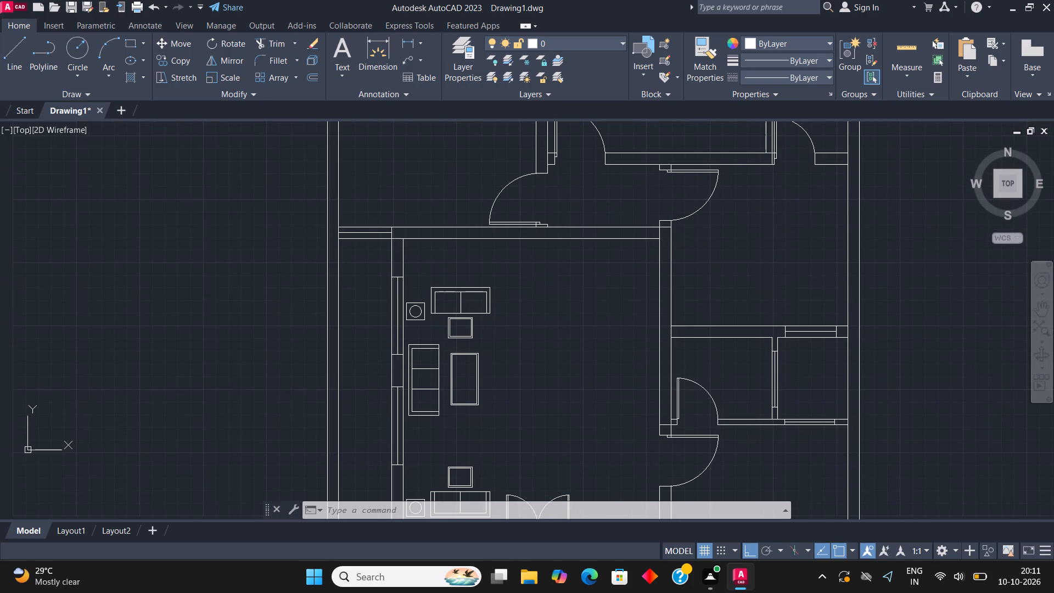
scroll(484, 259, down, 1)
scroll(417, 469, up, 1)
scroll(539, 379, up, 3)
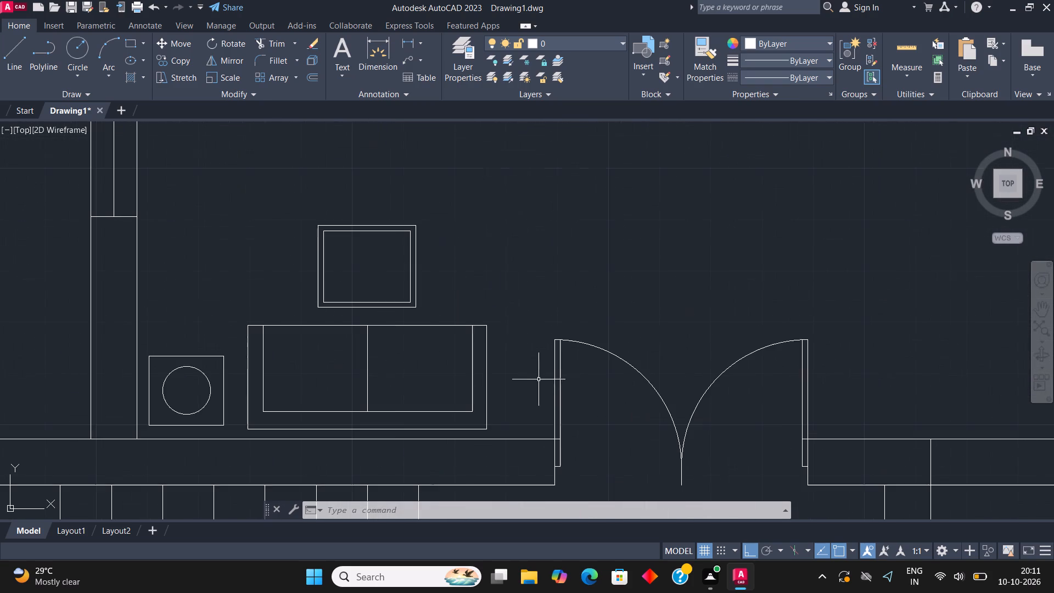
click(500, 434)
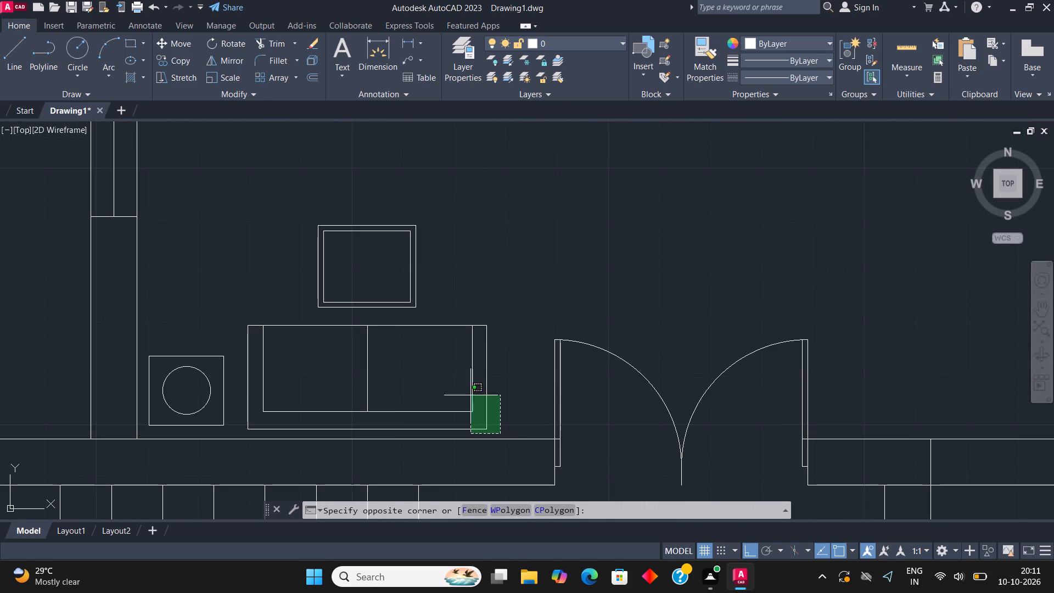
click(145, 317)
click(167, 65)
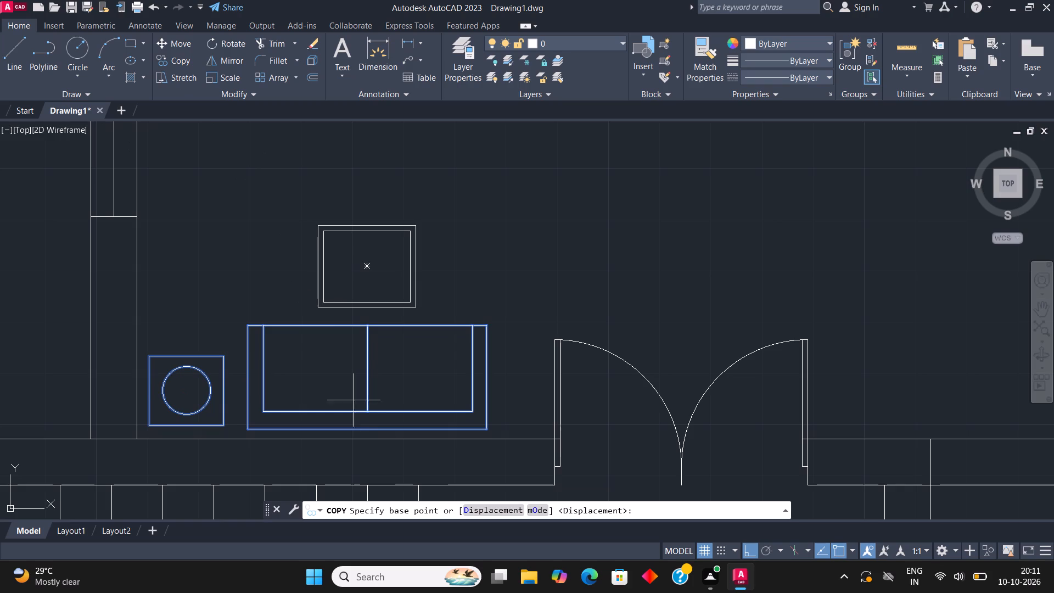
click(352, 432)
scroll(361, 444, down, 4)
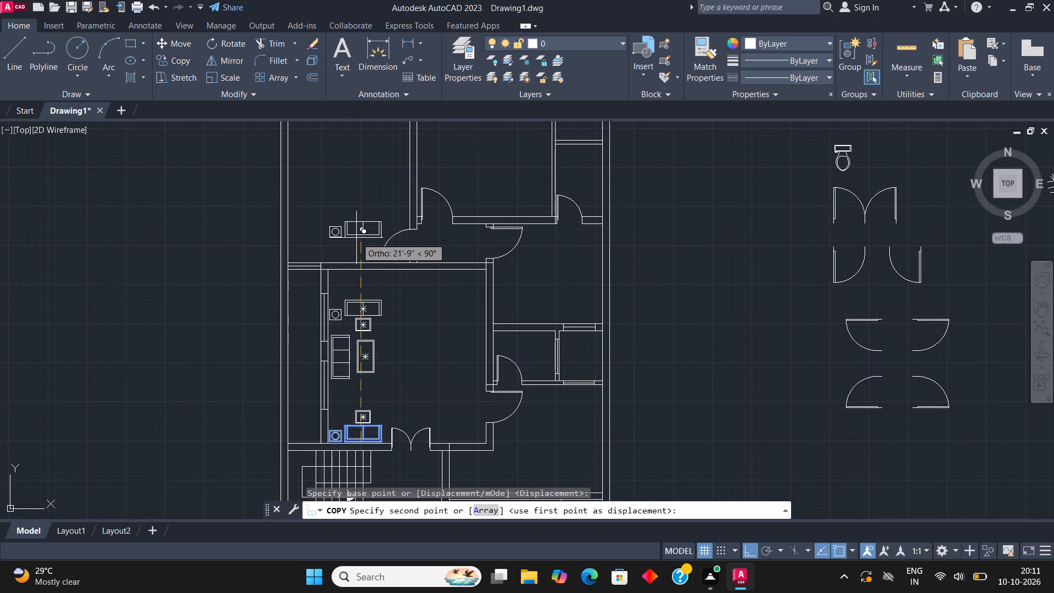
scroll(356, 238, up, 3)
key(F8)
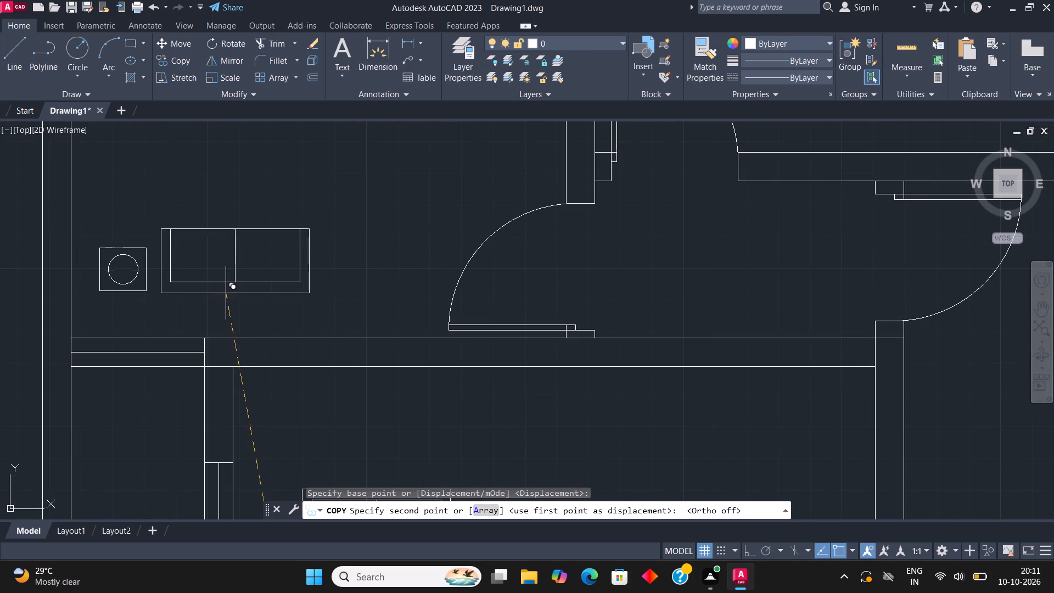
click(214, 326)
key(Escape)
Draw a bed-sized upright rectangle in the same room, just below its upper wall and near the middle of the room's width.
scroll(257, 357, down, 3)
middle_drag(293, 353, 324, 353)
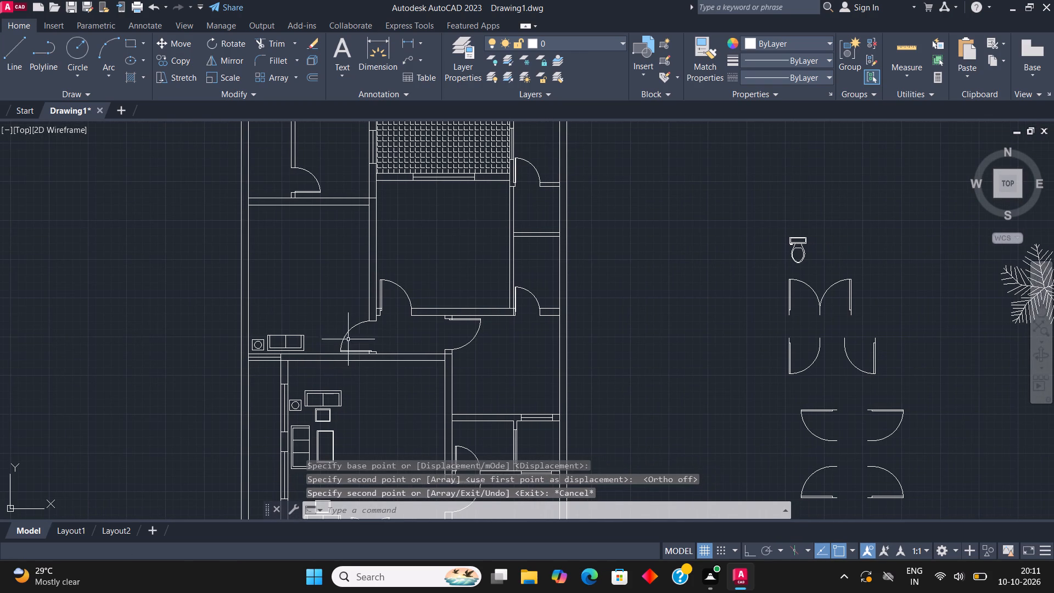
middle_drag(349, 266, 386, 265)
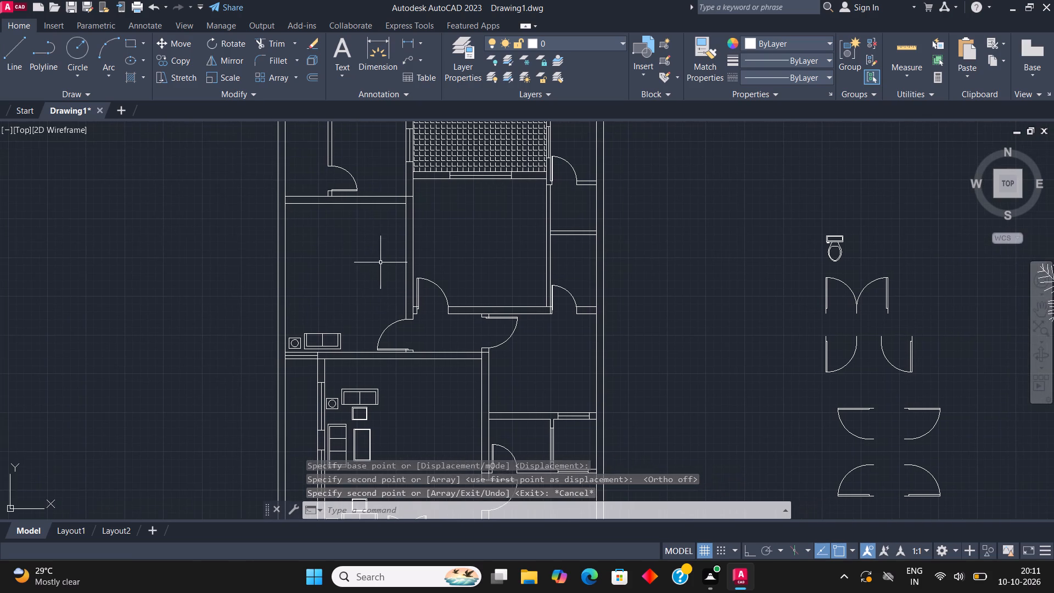
middle_drag(380, 256, 439, 321)
scroll(438, 266, up, 2)
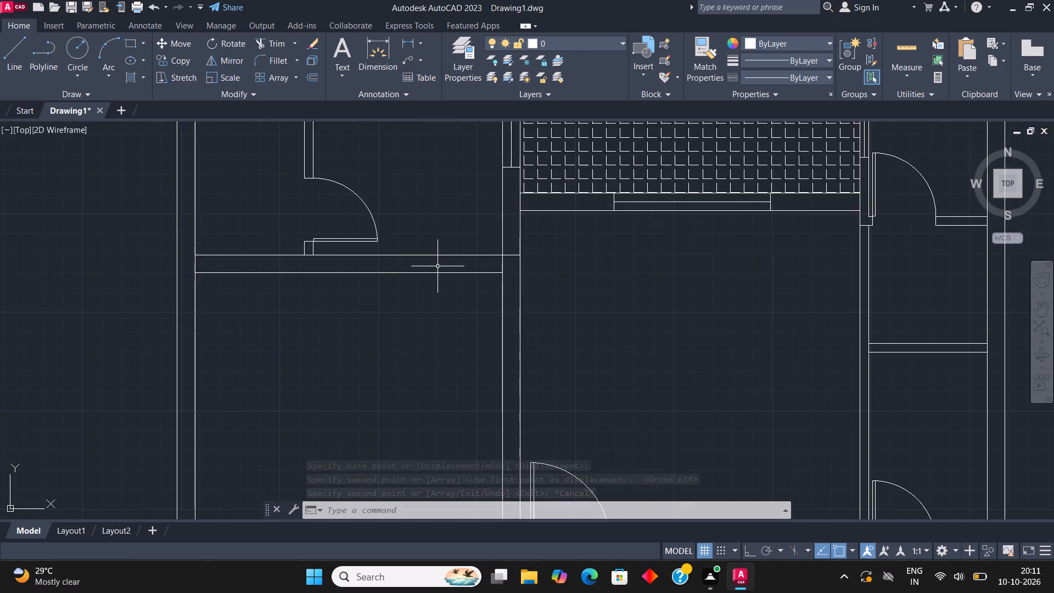
middle_drag(438, 266, 422, 294)
click(131, 40)
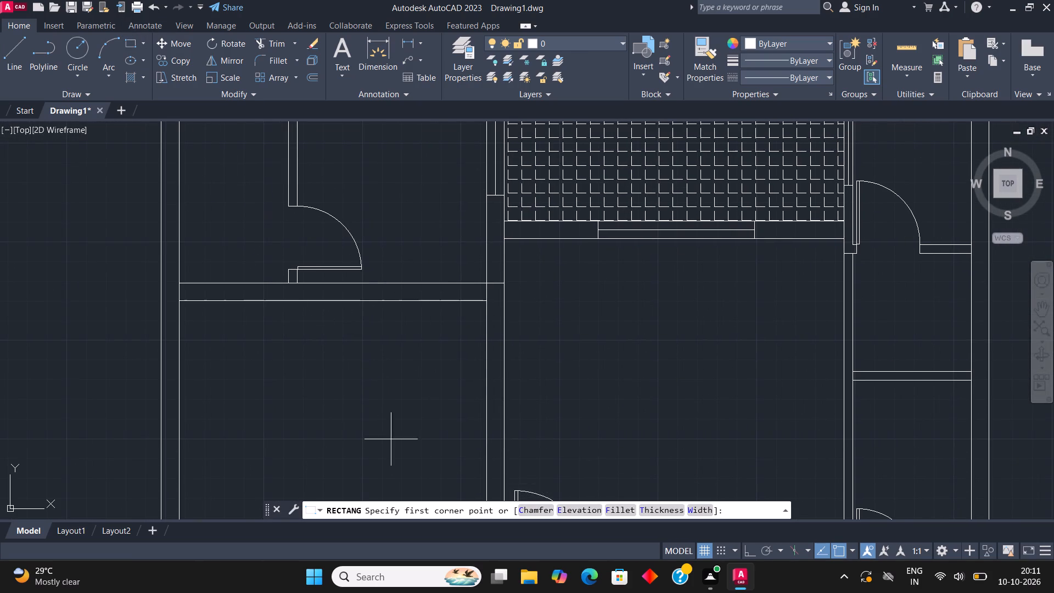
middle_drag(404, 430, 469, 403)
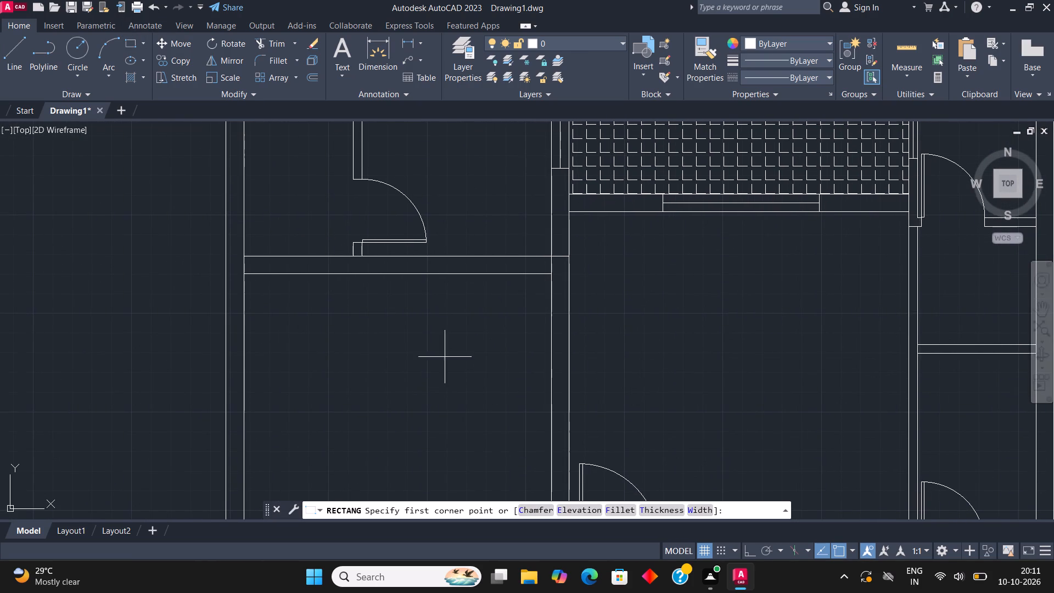
click(358, 286)
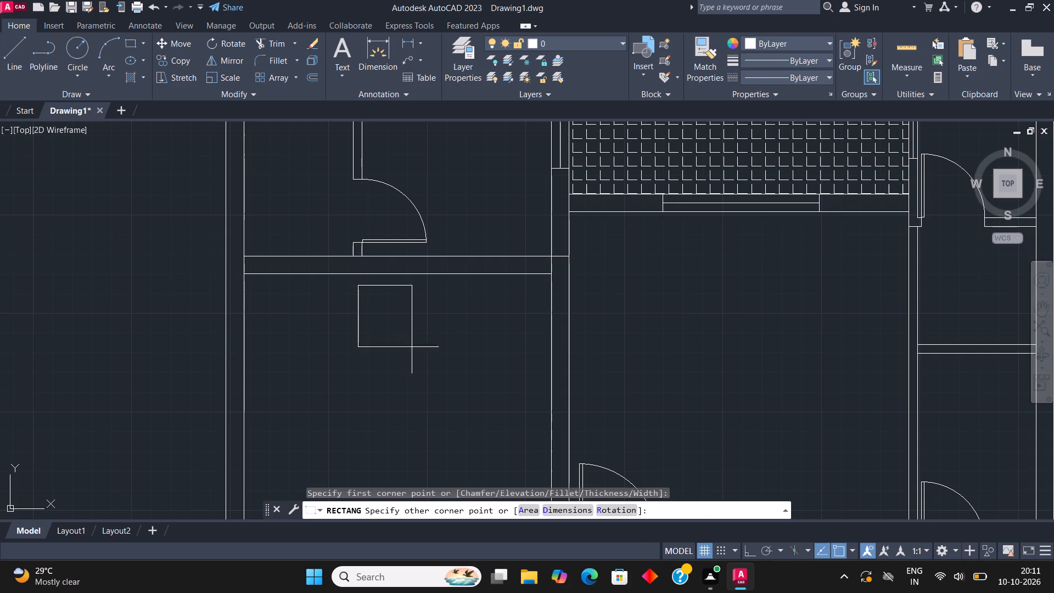
click(465, 429)
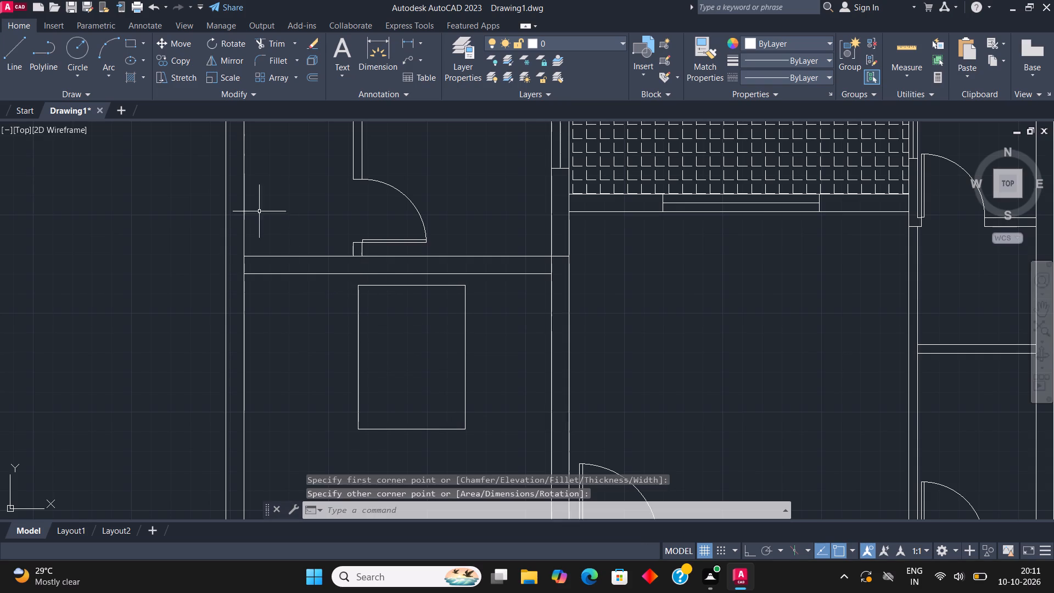
Draw a small nearly square rectangle adjoining the large rectangle's upper right corner, like a bedside table.
click(127, 43)
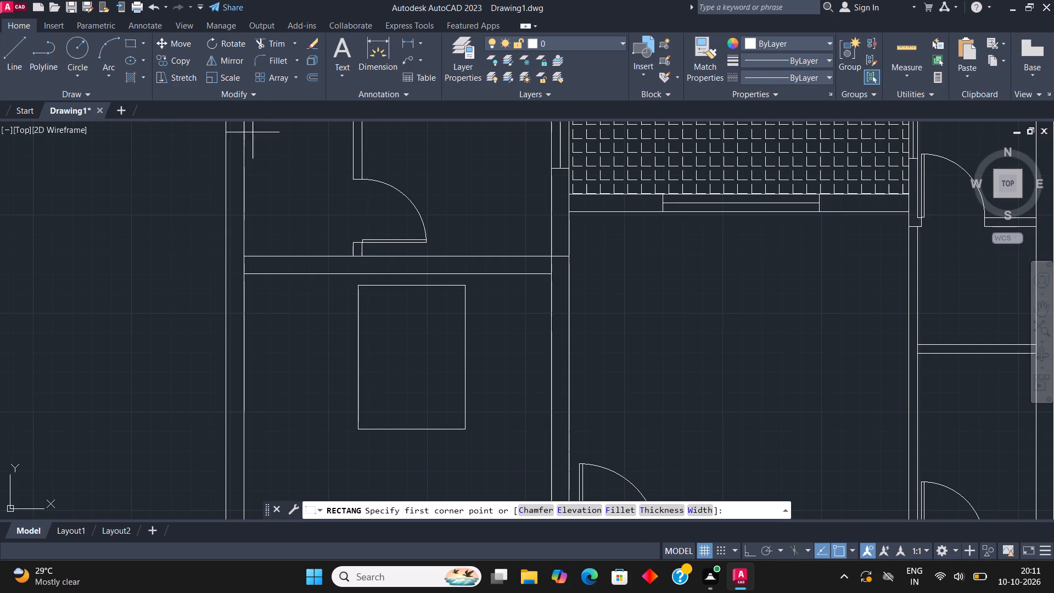
click(462, 281)
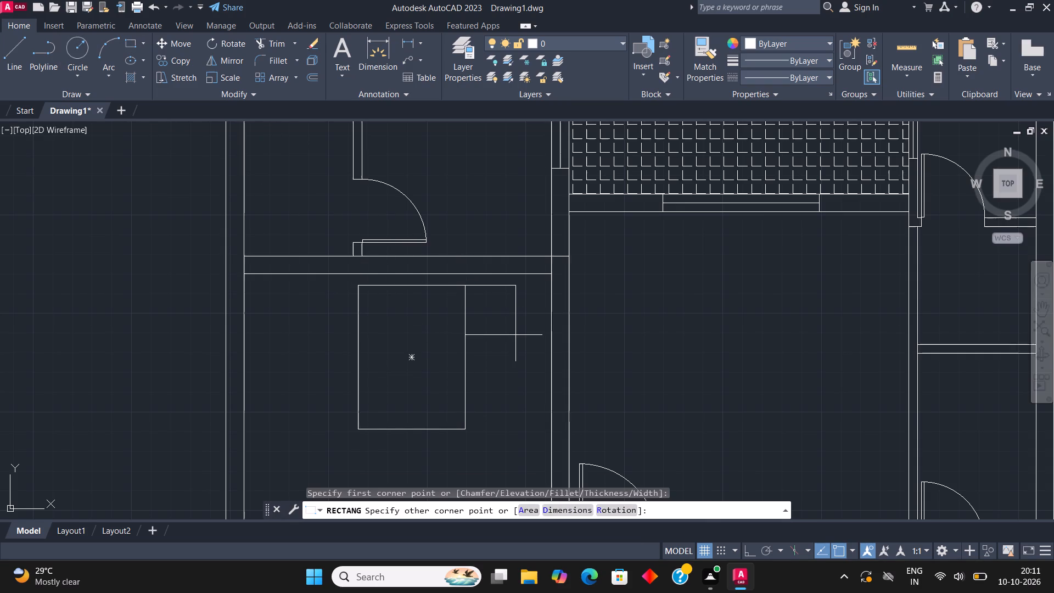
click(501, 325)
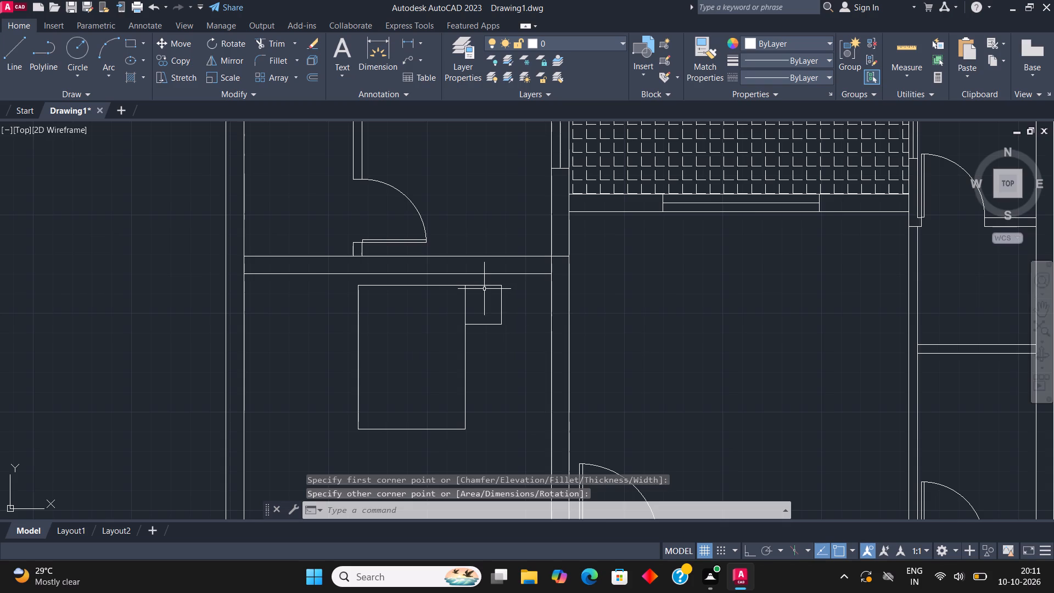
Copy the bedside table to the bed's opposite side so it adjoins the bed's upper left corner.
click(485, 287)
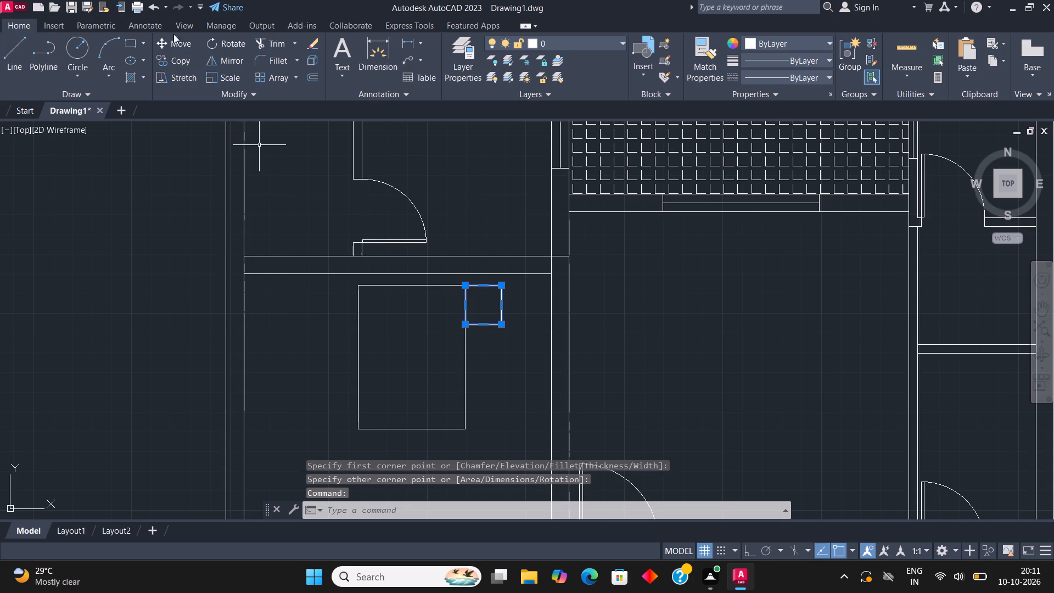
click(182, 58)
click(504, 286)
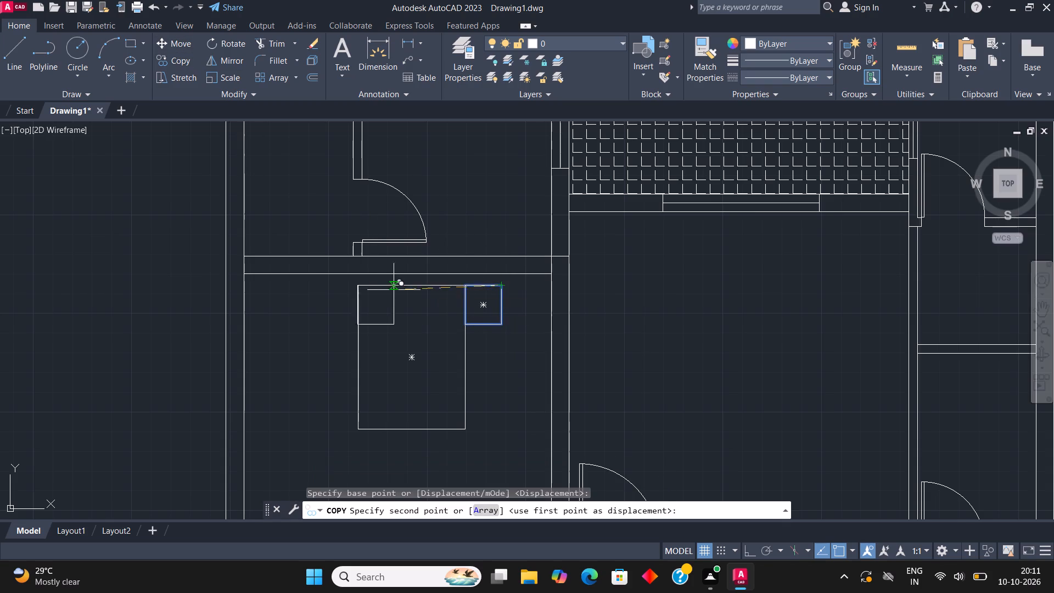
click(362, 283)
key(Escape)
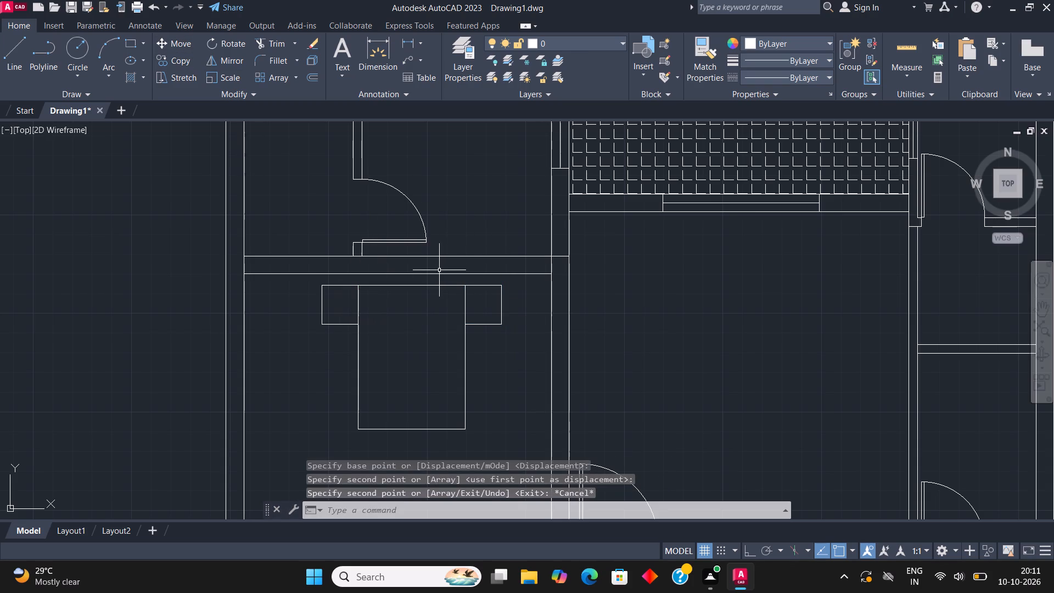
Draw a small pillow rectangle inside the bed's head end and copy it alongside as a second pillow.
click(130, 48)
scroll(377, 310, up, 1)
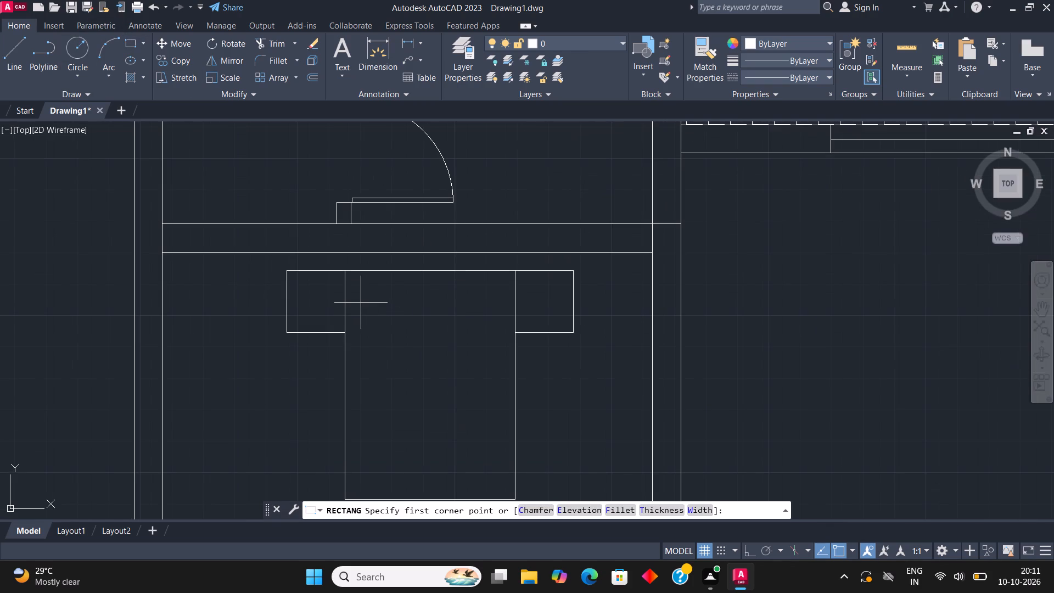
click(361, 303)
click(425, 335)
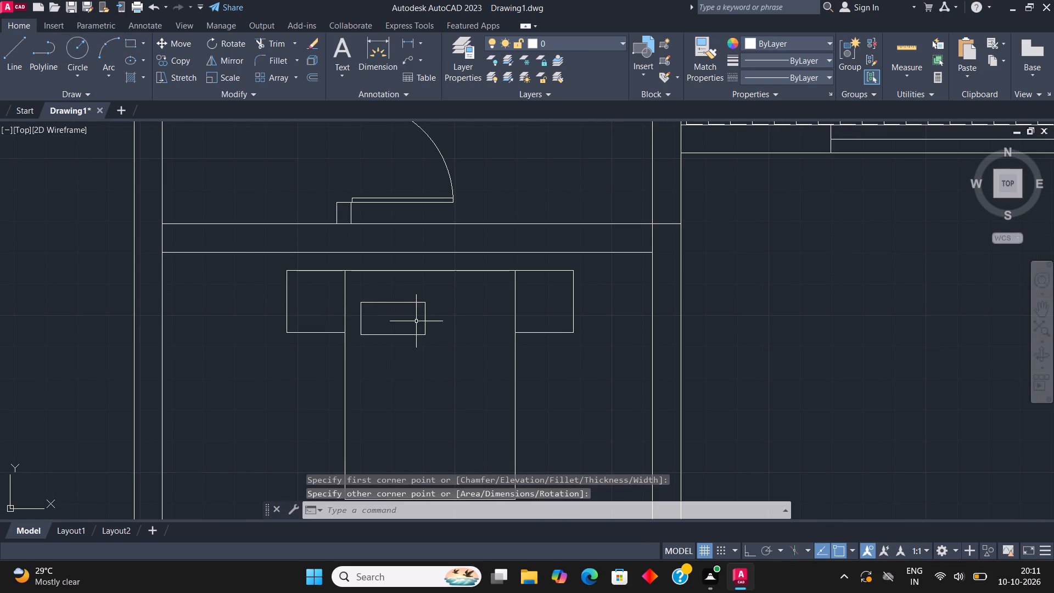
drag(413, 315, 402, 300)
click(394, 284)
click(180, 61)
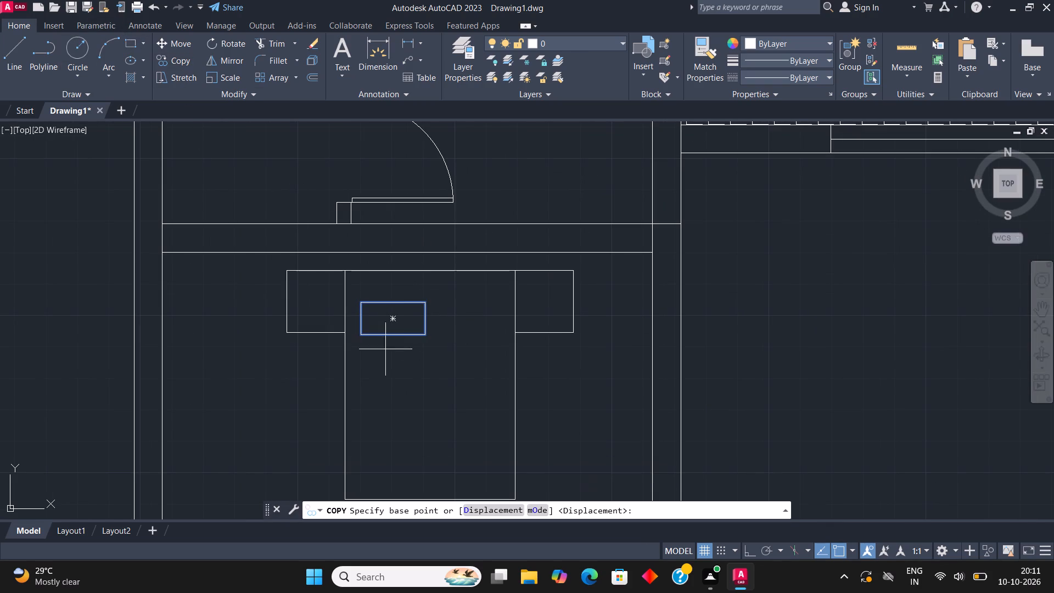
click(386, 321)
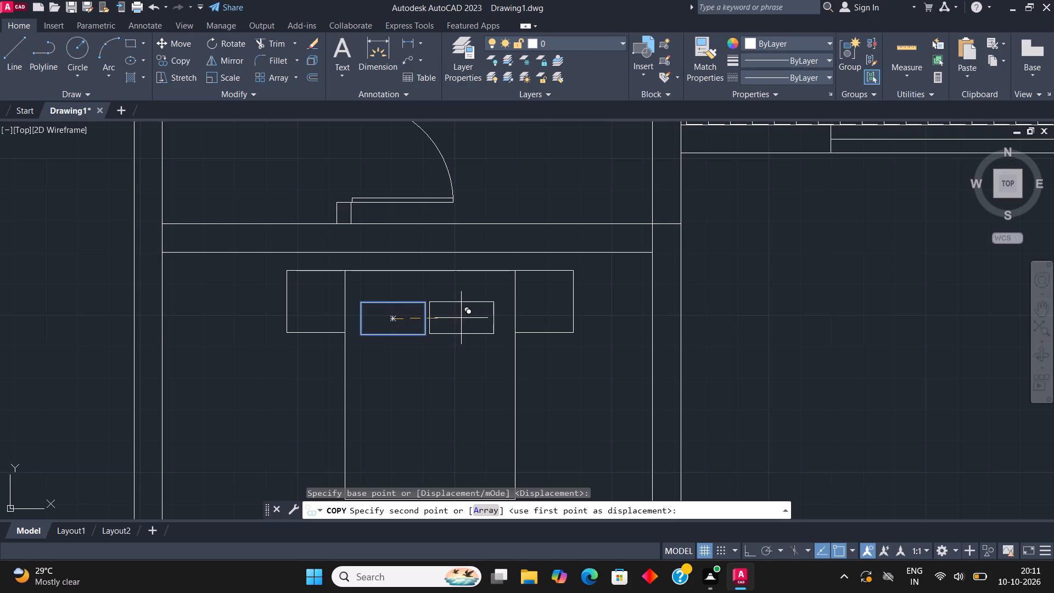
click(465, 318)
key(Escape)
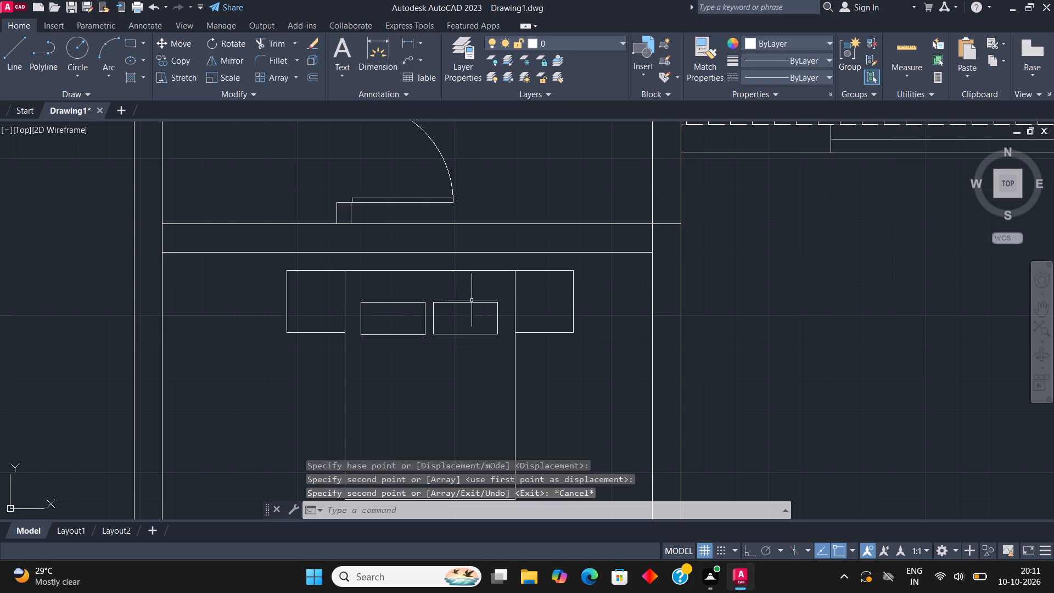
With Ortho on, draw the blanket edge across the bed below the pillows, ending in a folded triangular corner at the bed's right edge.
scroll(479, 288, down, 1)
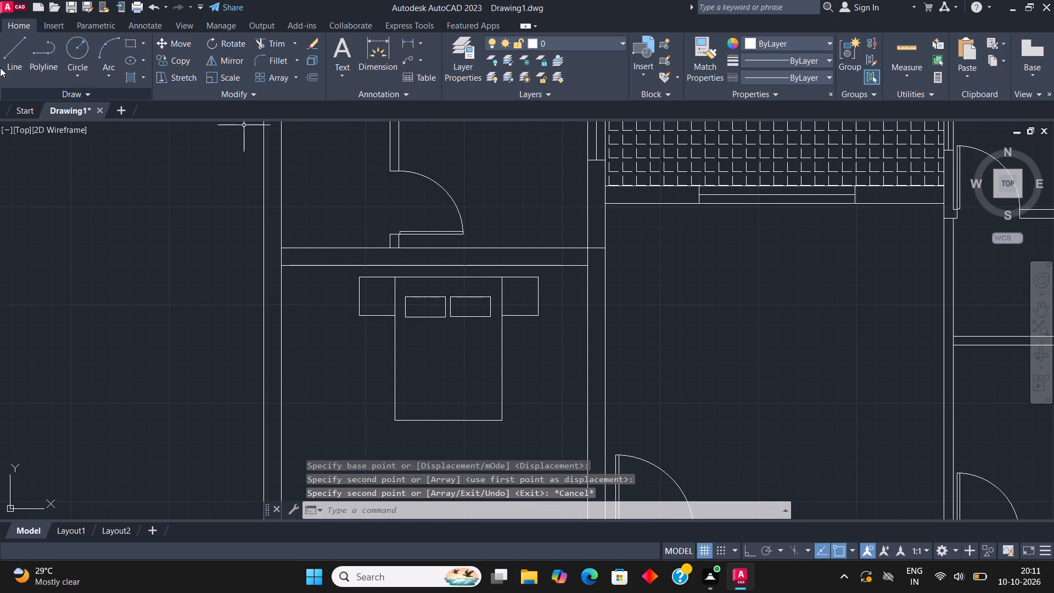
click(18, 48)
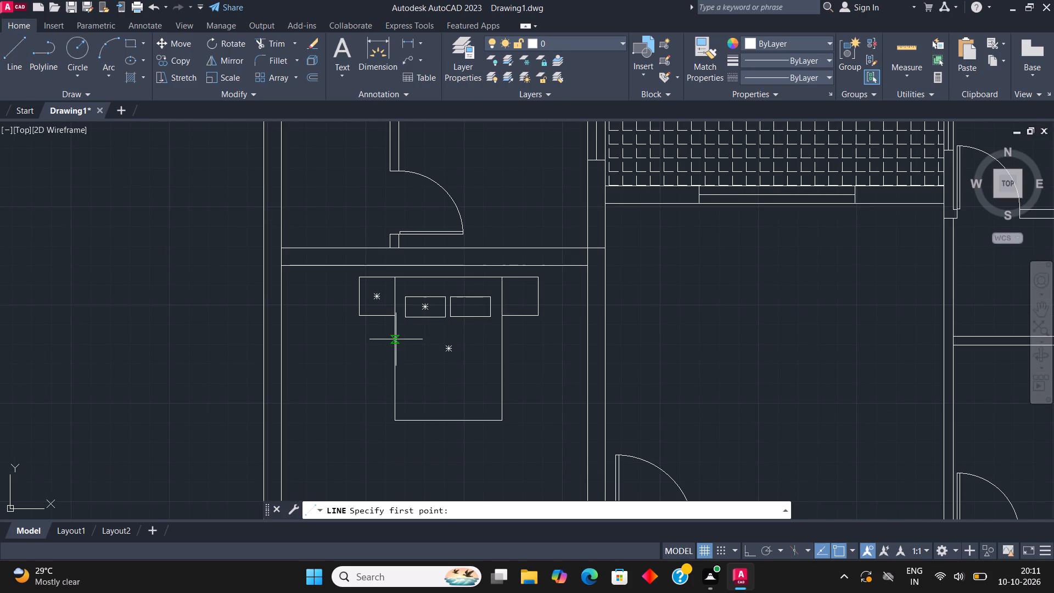
click(395, 339)
scroll(466, 338, up, 2)
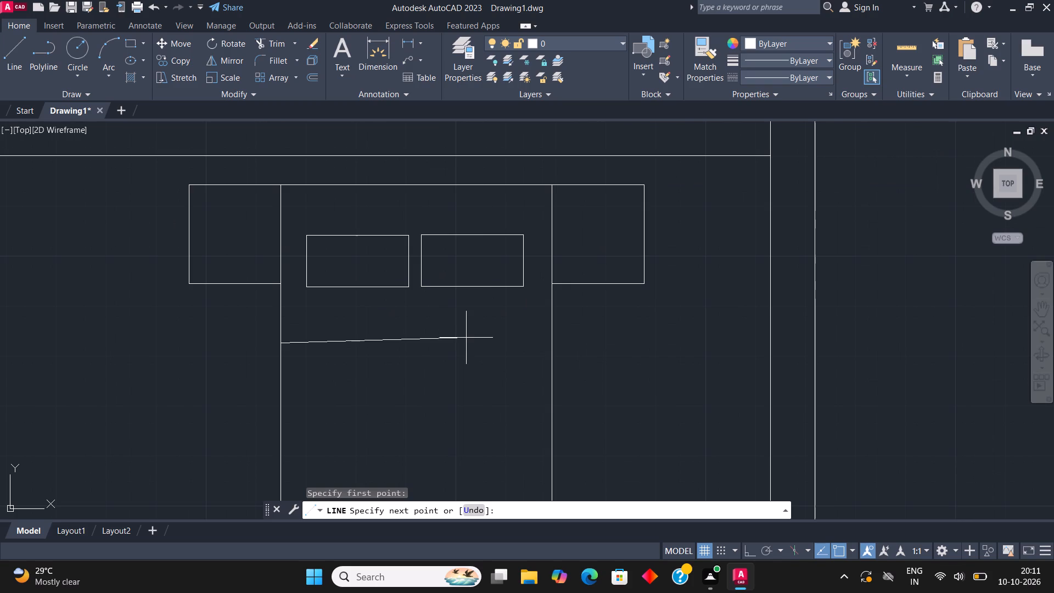
key(F8)
click(509, 348)
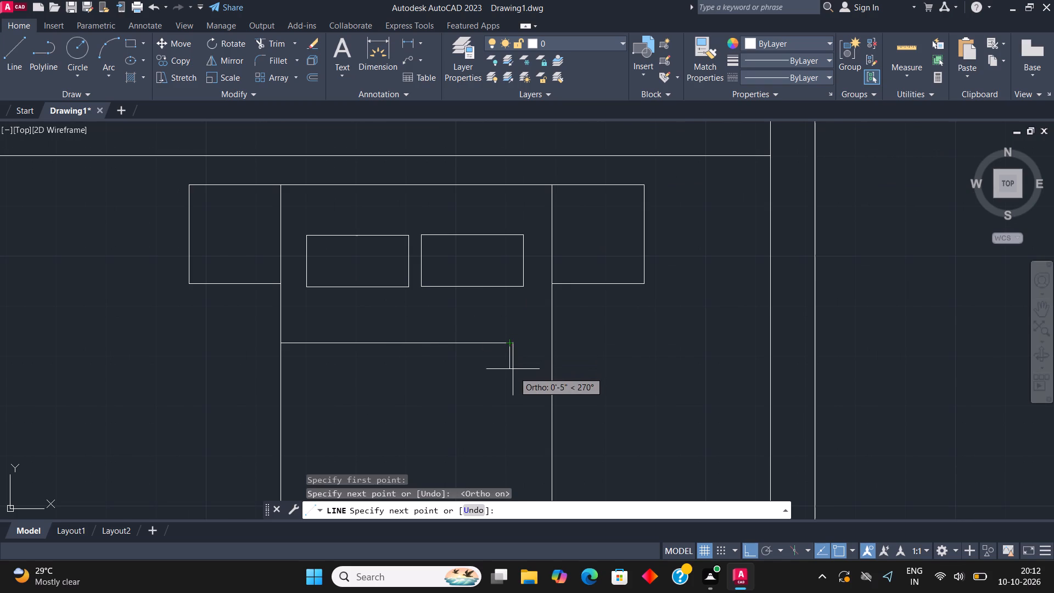
click(514, 377)
click(554, 382)
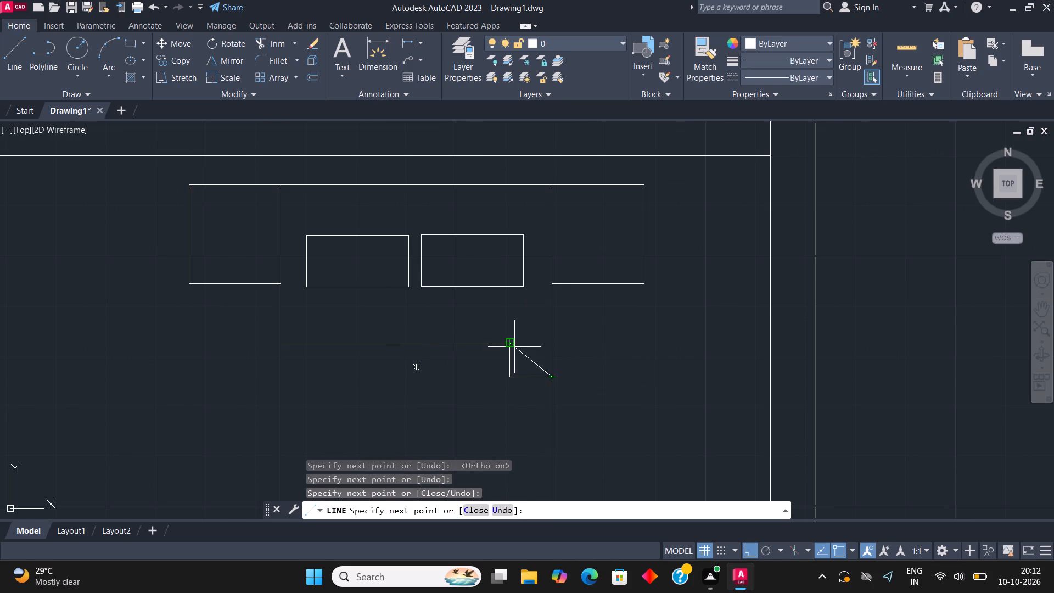
click(514, 347)
key(Escape)
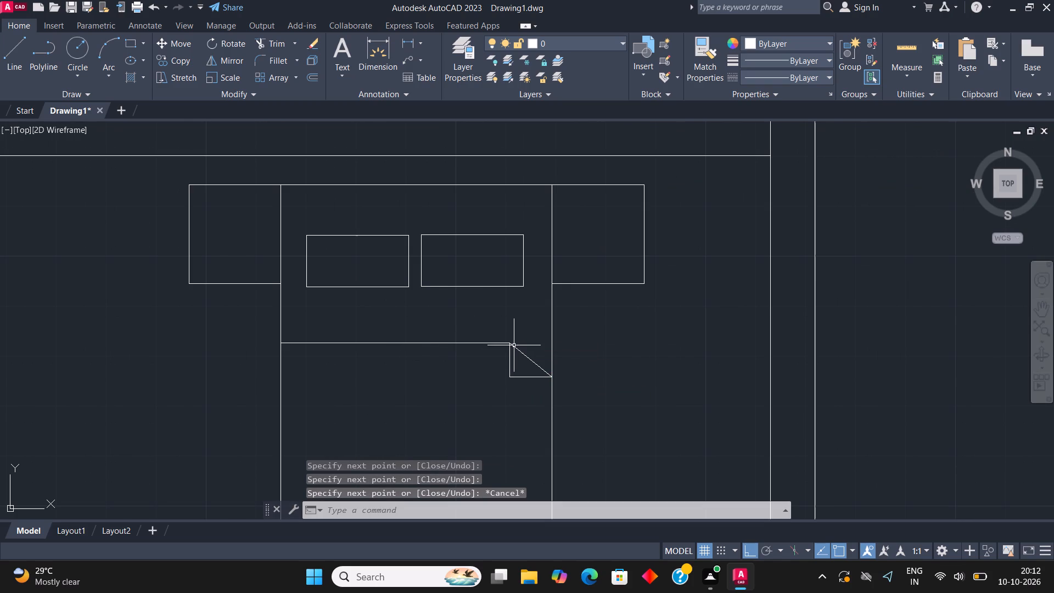
Mirror the spare toilet outside the plan about a horizontal line above it, keeping the original.
scroll(506, 348, down, 1)
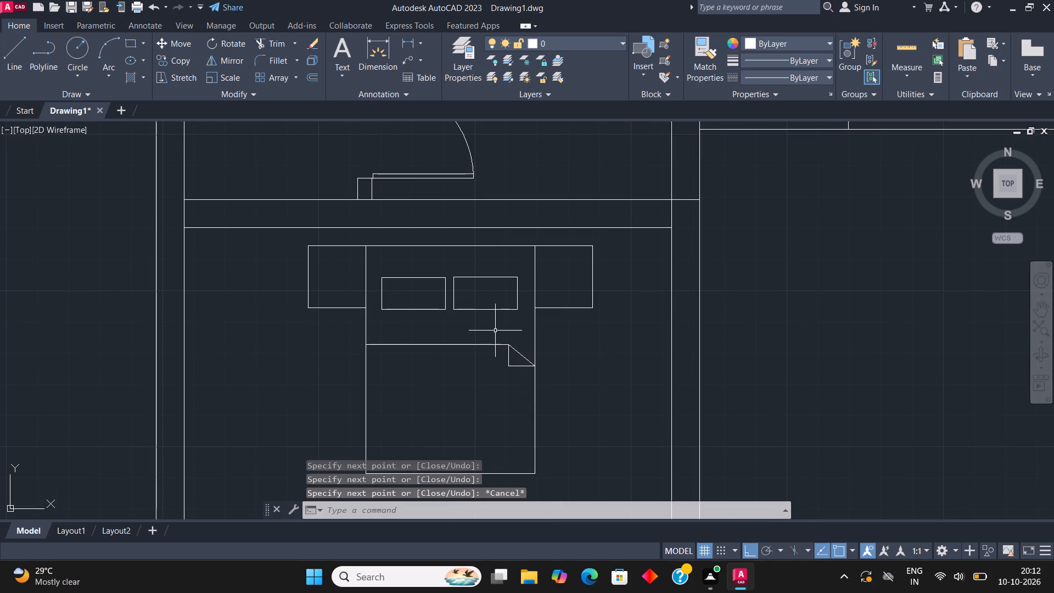
scroll(489, 331, down, 2)
middle_drag(502, 310, 494, 359)
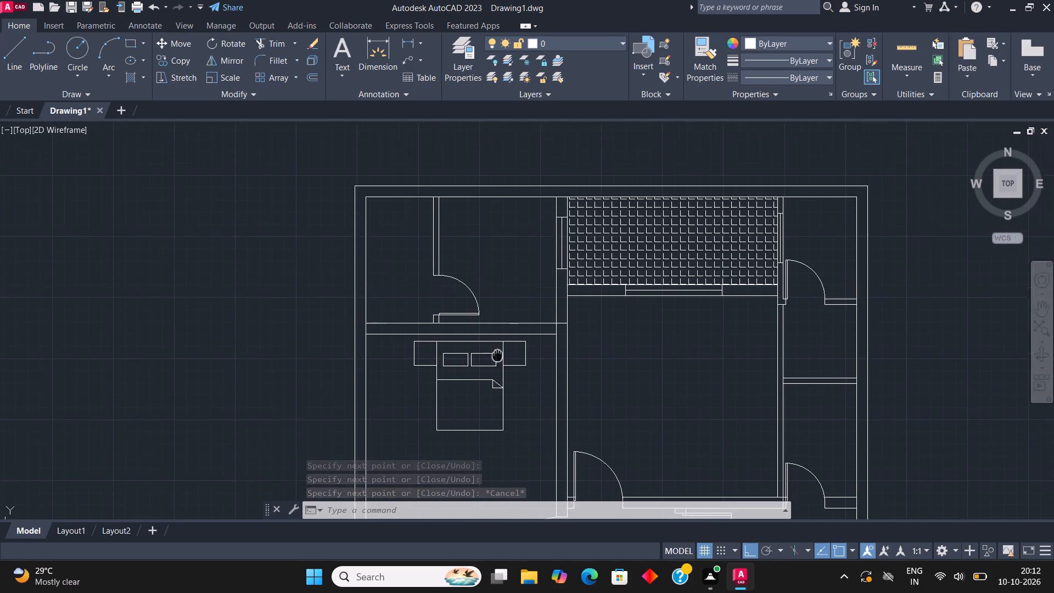
middle_drag(494, 359, 491, 371)
scroll(540, 322, down, 3)
scroll(721, 356, up, 4)
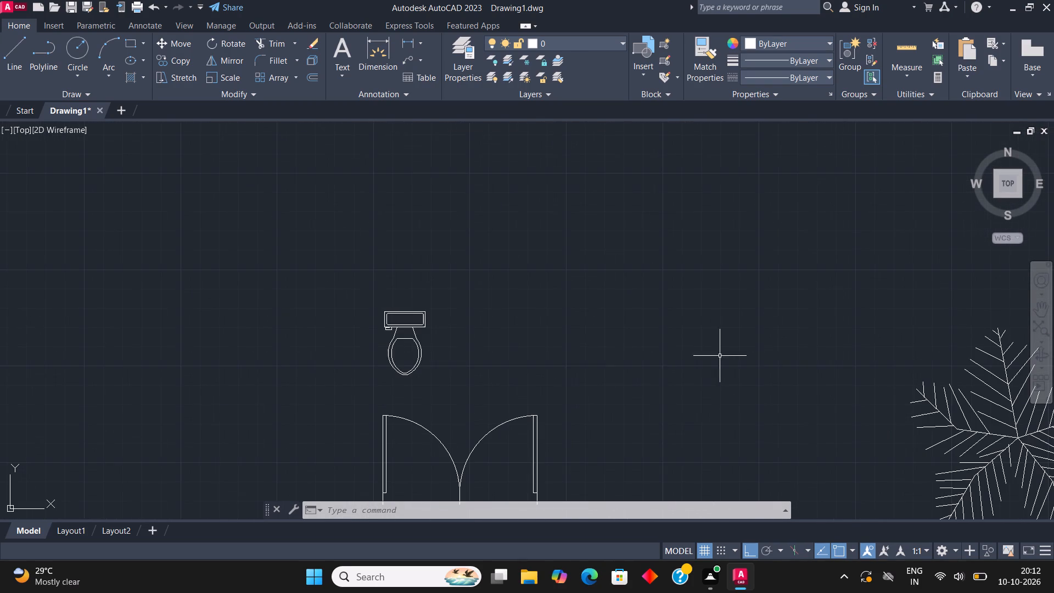
drag(461, 366, 448, 346)
click(373, 303)
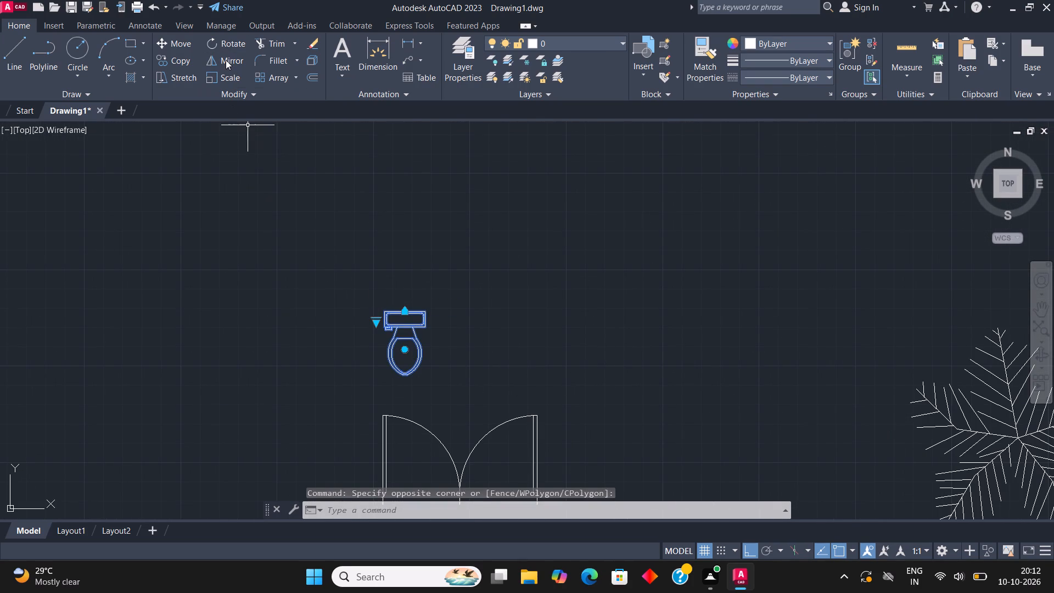
click(226, 60)
click(405, 279)
click(355, 264)
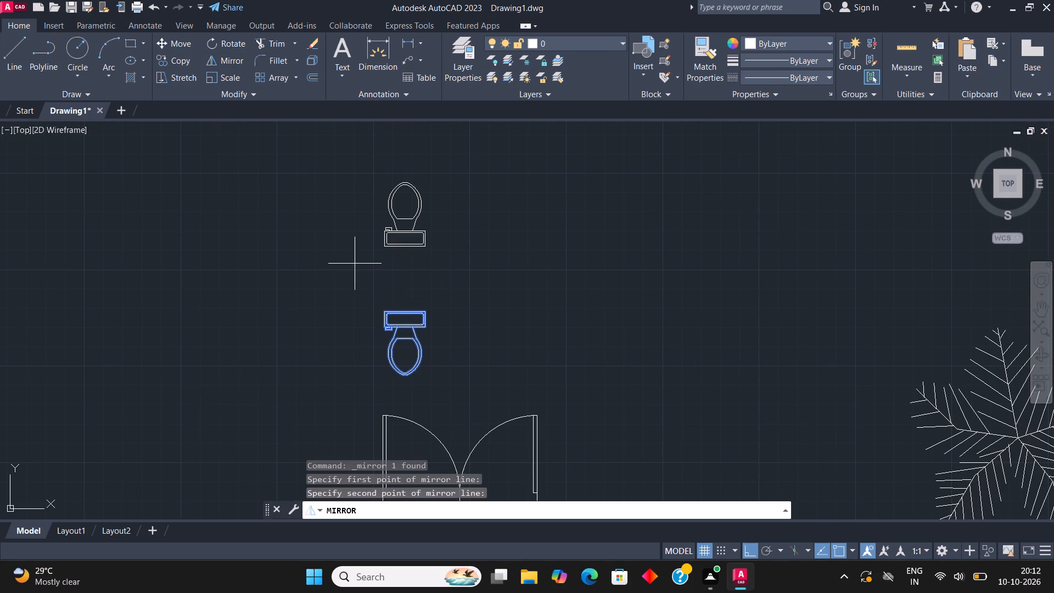
click(496, 508)
Copy the mirrored, upward-facing toilet horizontally to the empty space on its right.
drag(445, 276, 410, 240)
click(355, 206)
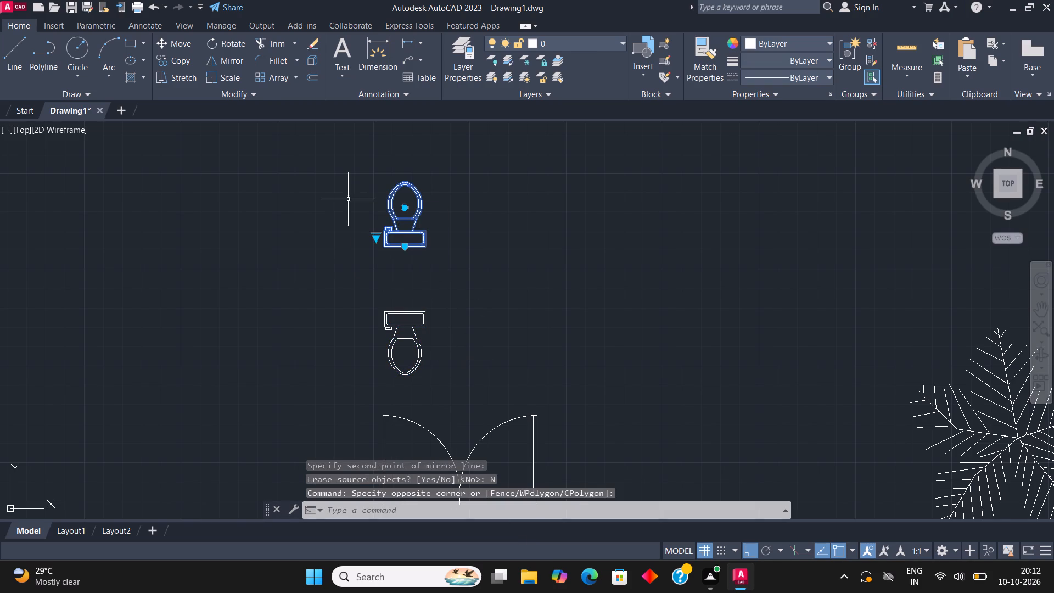
click(172, 63)
click(361, 264)
click(622, 251)
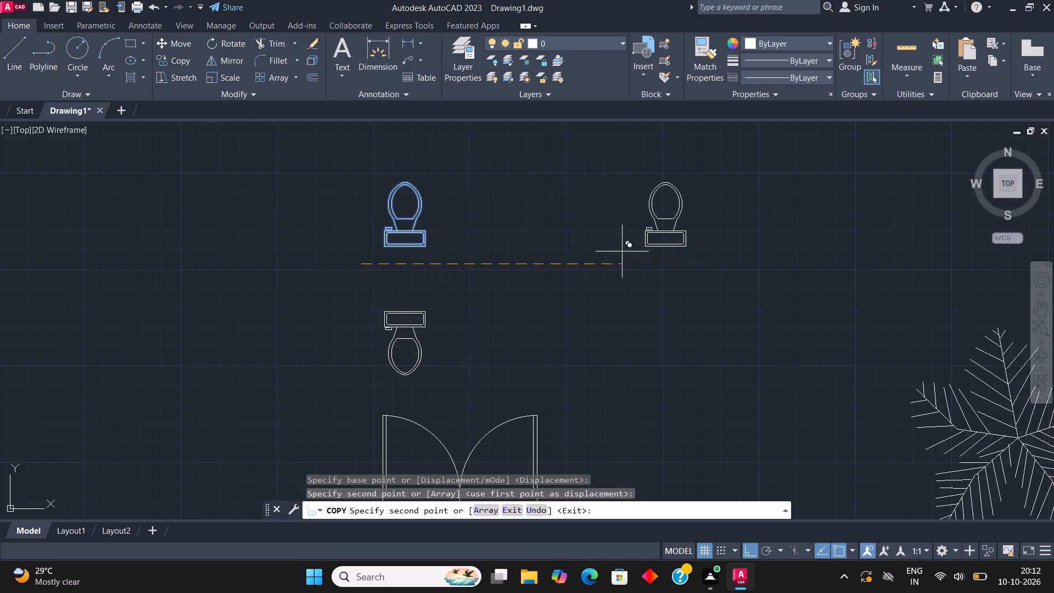
key(Escape)
Rotate the new toilet copy a quarter turn clockwise so its bowl faces right.
drag(694, 251, 679, 225)
drag(652, 202, 641, 195)
click(236, 42)
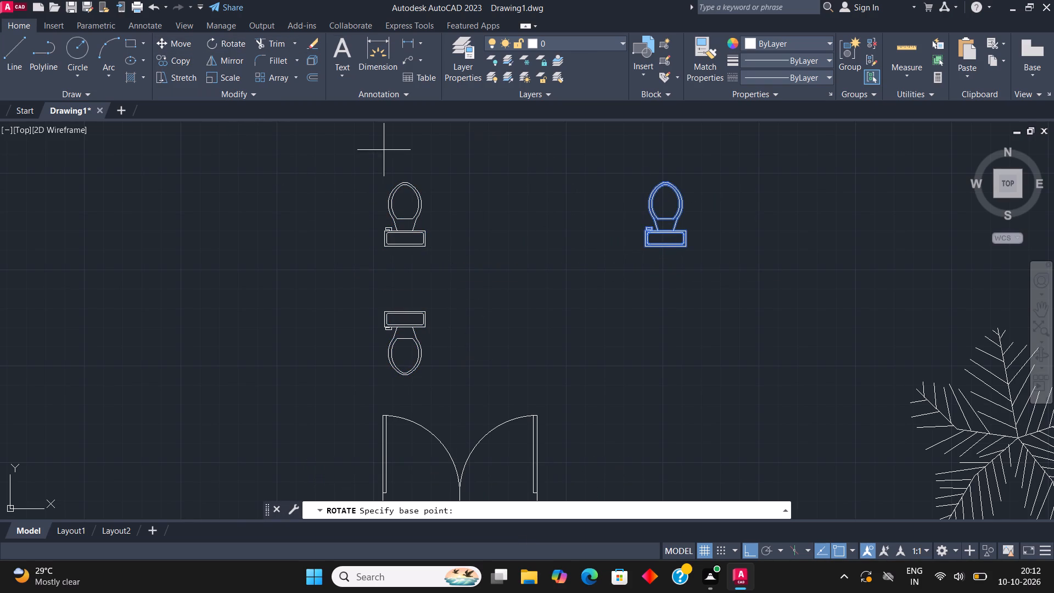
click(673, 275)
click(681, 317)
Mirror the right-facing toilet about a vertical line just left of its tank, keeping the original.
drag(737, 296, 727, 273)
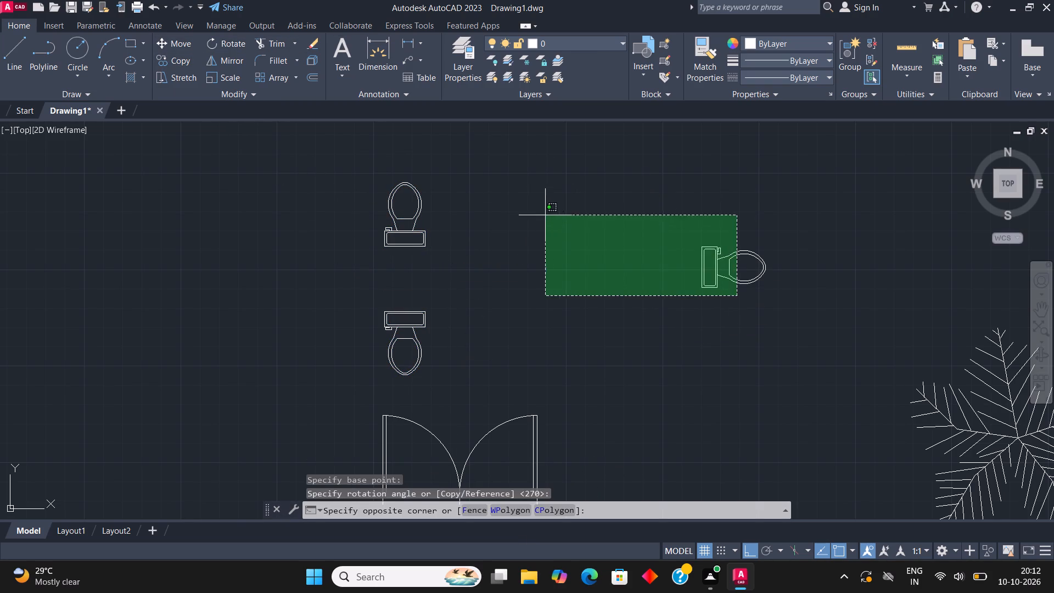
click(545, 215)
click(229, 59)
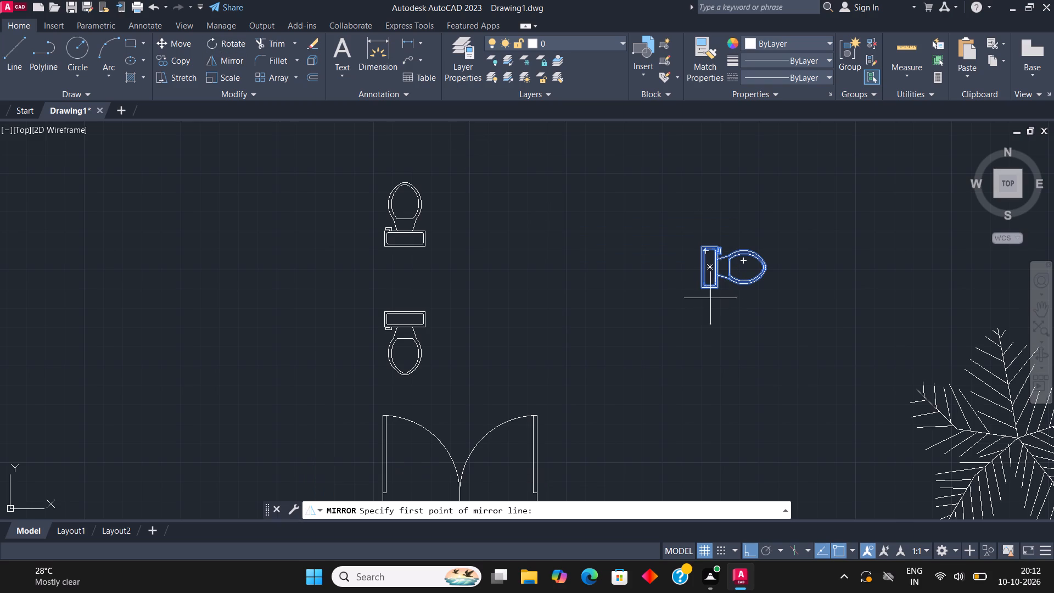
click(689, 265)
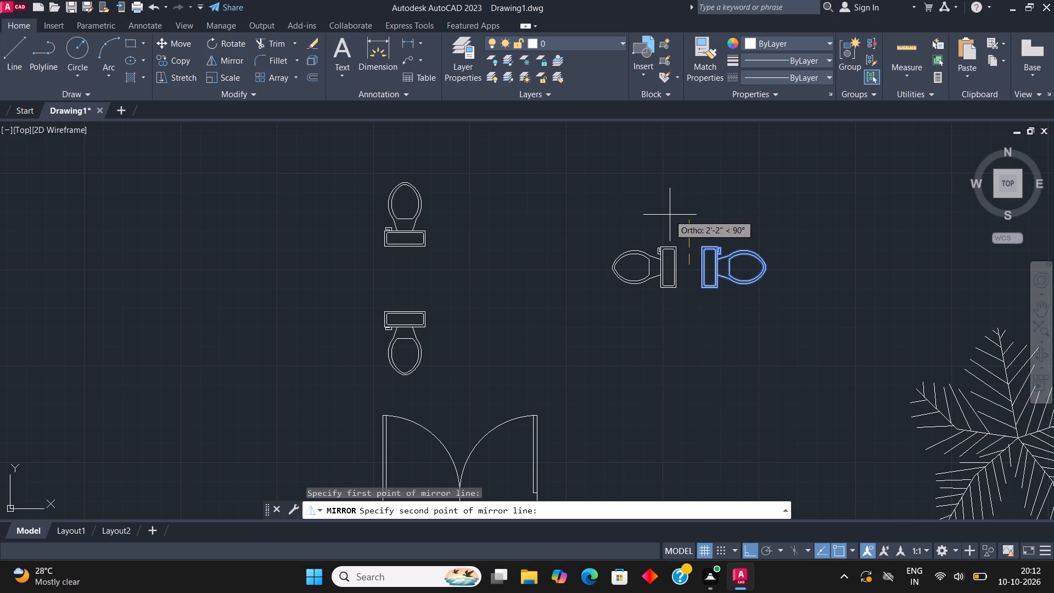
click(670, 215)
click(501, 502)
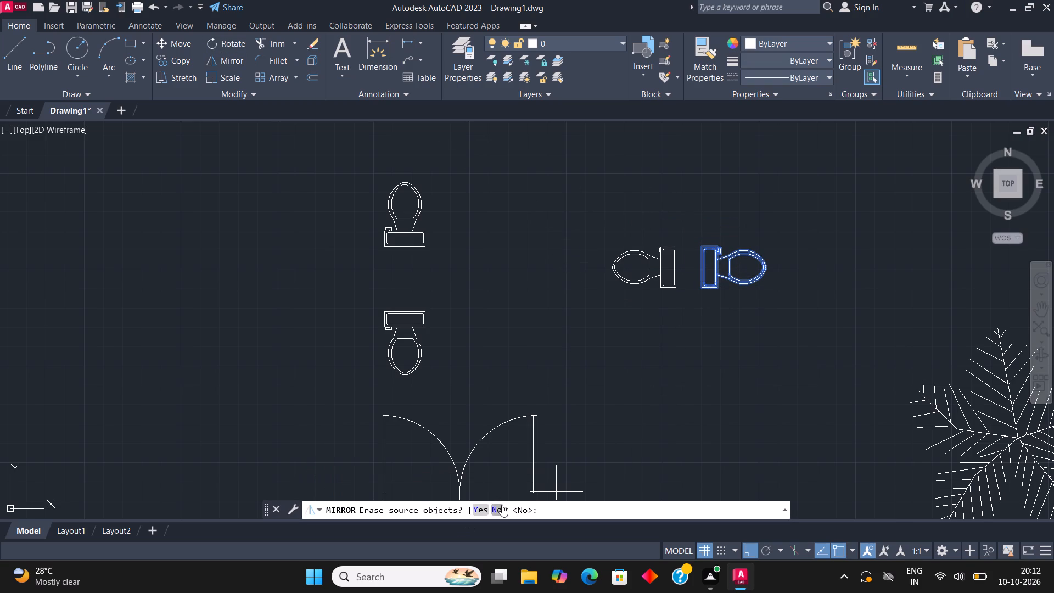
click(498, 508)
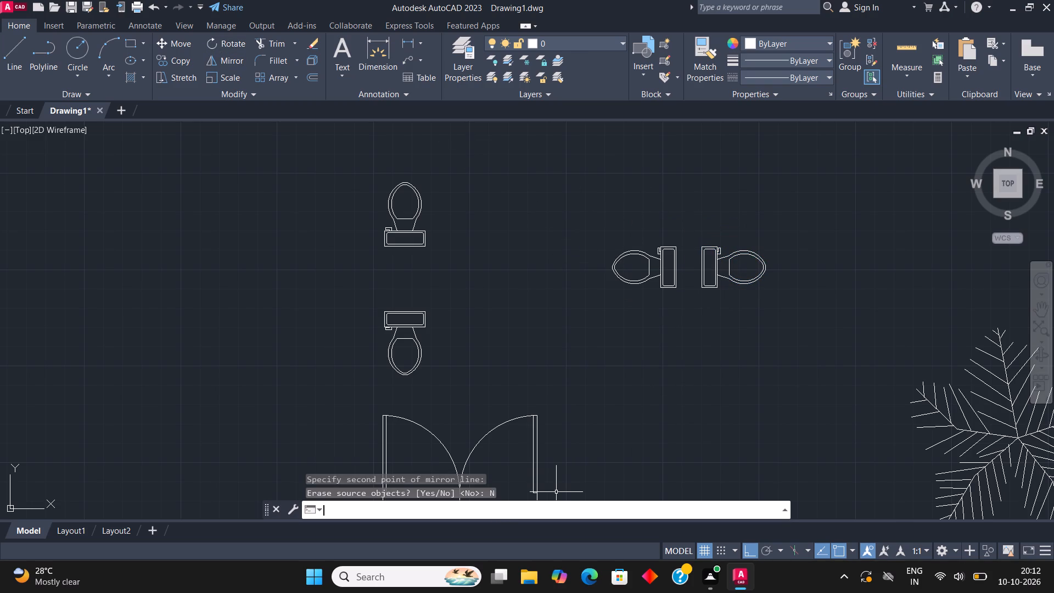
Copy the left-facing toilet, with Ortho off, into the bathroom above the bedroom, its tank against the window wall beside the hatched area.
click(676, 271)
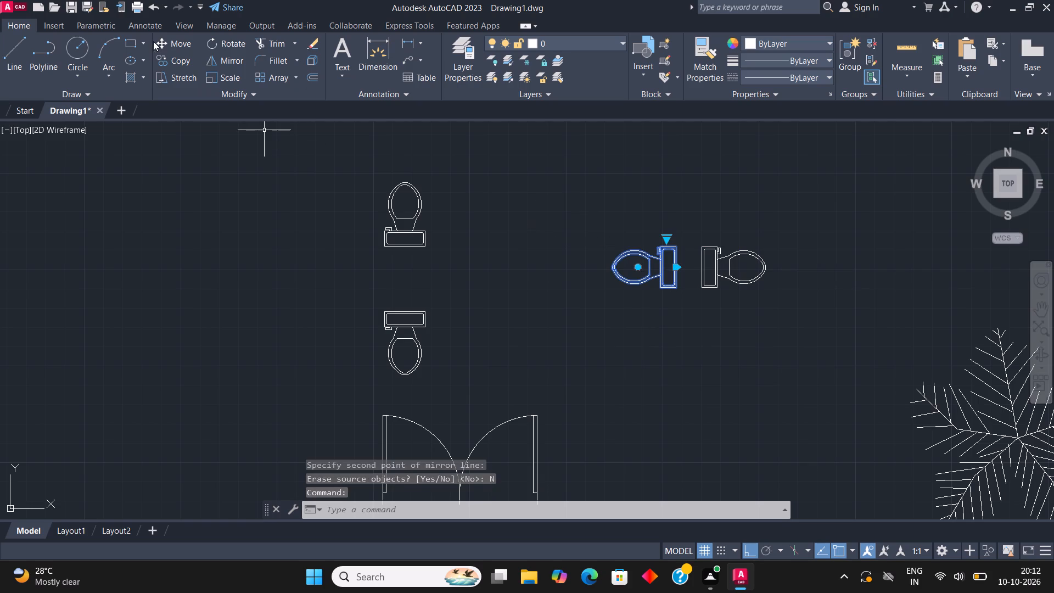
click(184, 55)
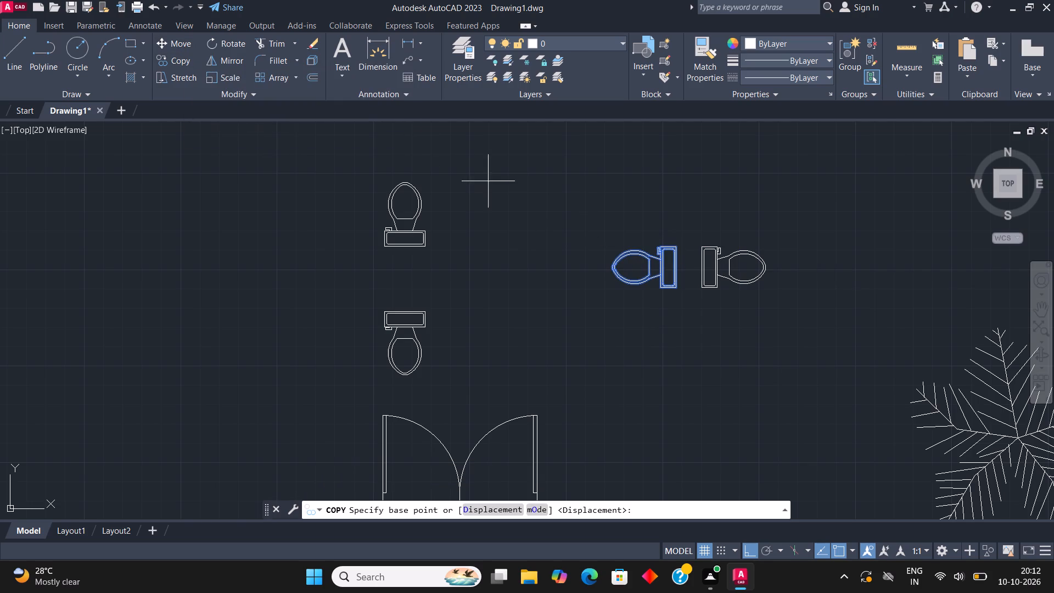
click(677, 244)
scroll(712, 224, down, 3)
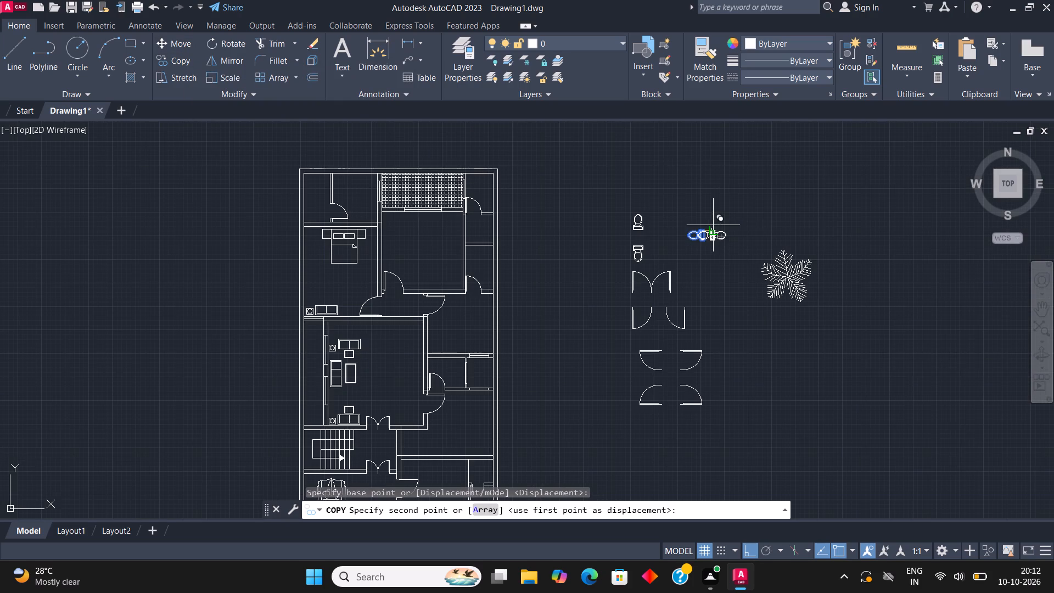
key(F8)
middle_drag(390, 192, 440, 237)
scroll(429, 244, up, 3)
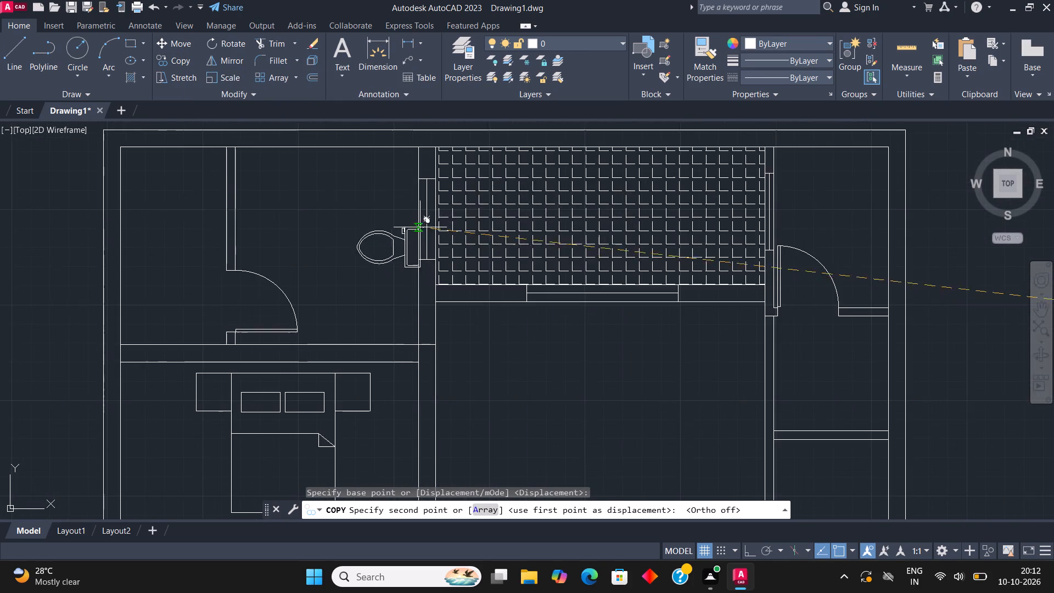
scroll(411, 206, up, 2)
click(425, 196)
scroll(363, 217, down, 4)
key(Escape)
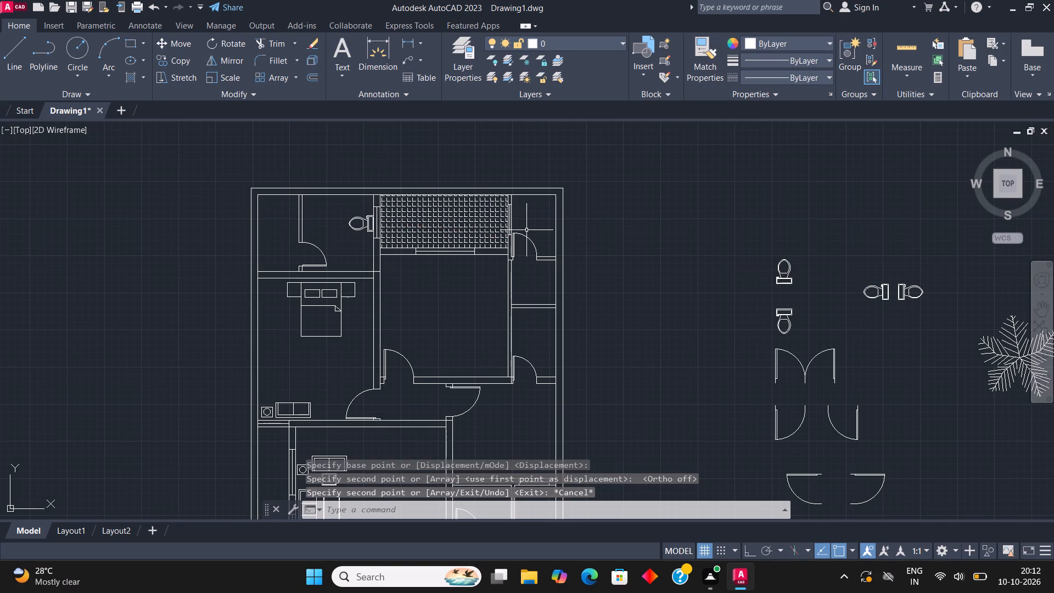
Copy the right-facing toilet into the bathroom on the right of the hatched area, its tank against the window wall.
middle_drag(466, 249, 464, 255)
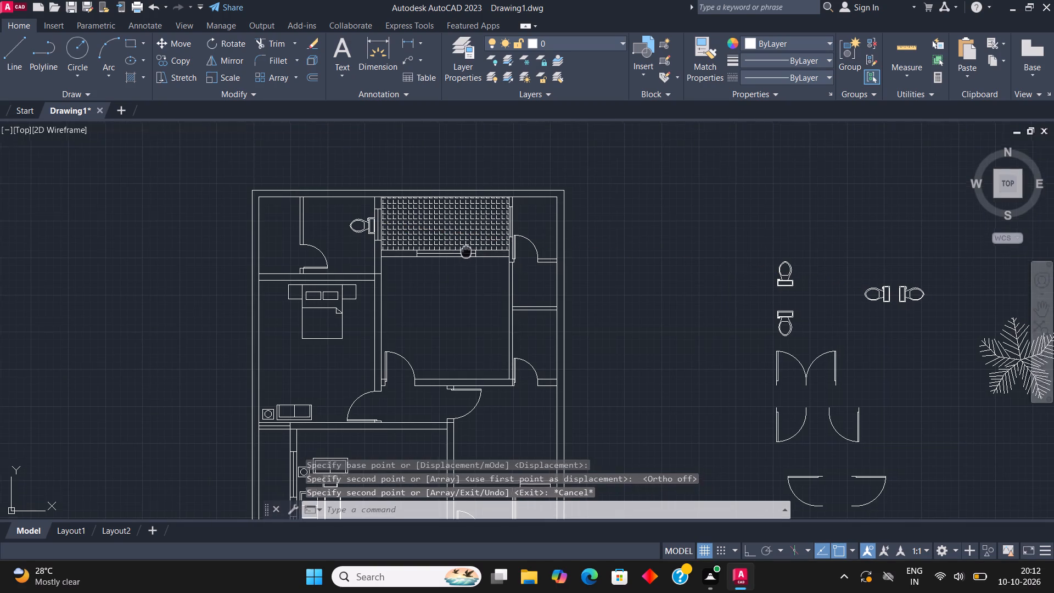
middle_drag(464, 255, 428, 289)
scroll(884, 340, up, 1)
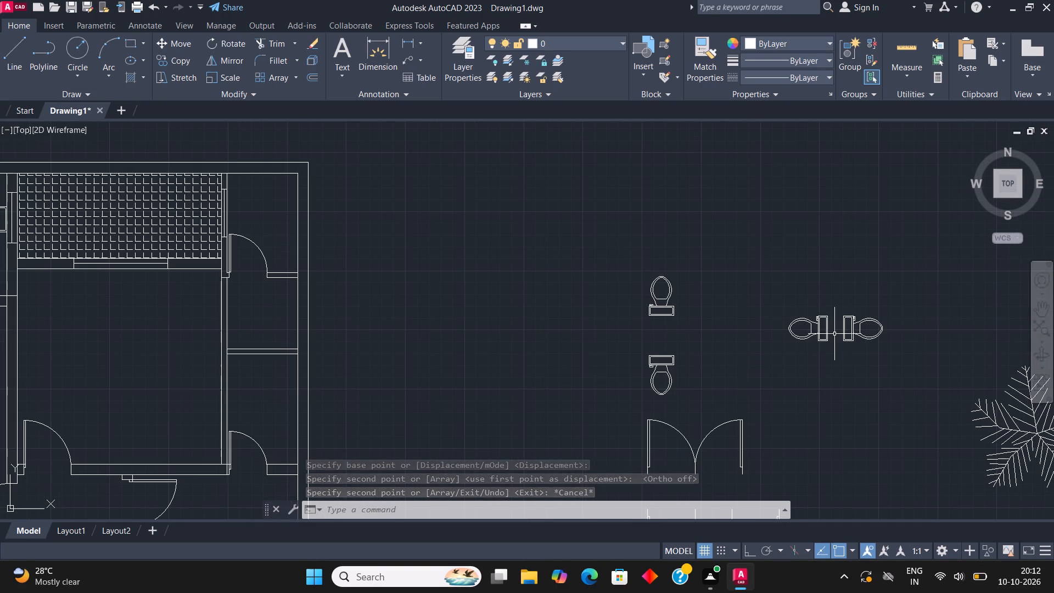
click(837, 332)
click(846, 323)
click(853, 330)
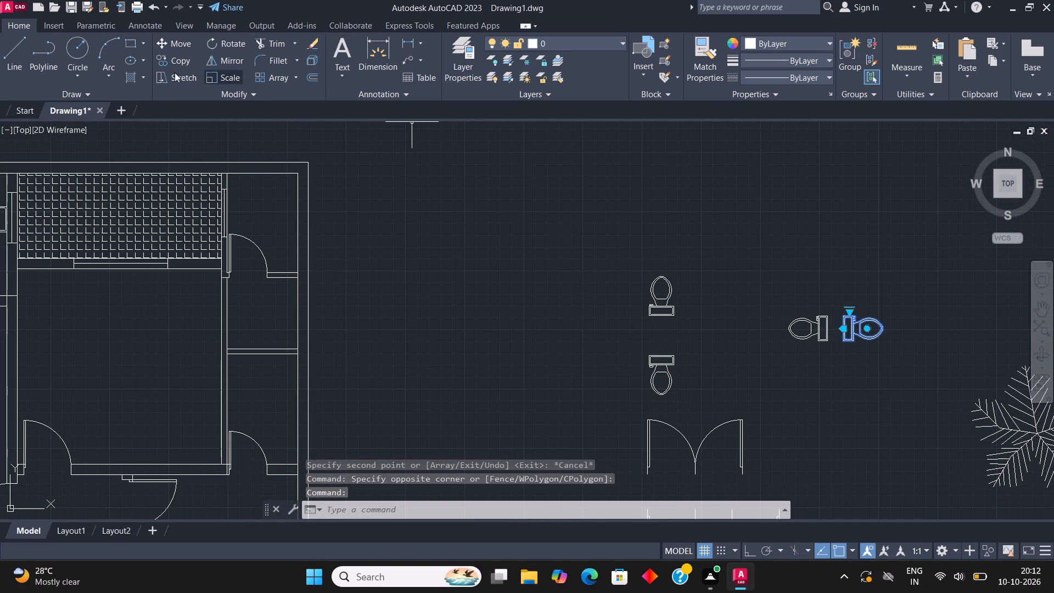
click(179, 59)
scroll(844, 363, up, 2)
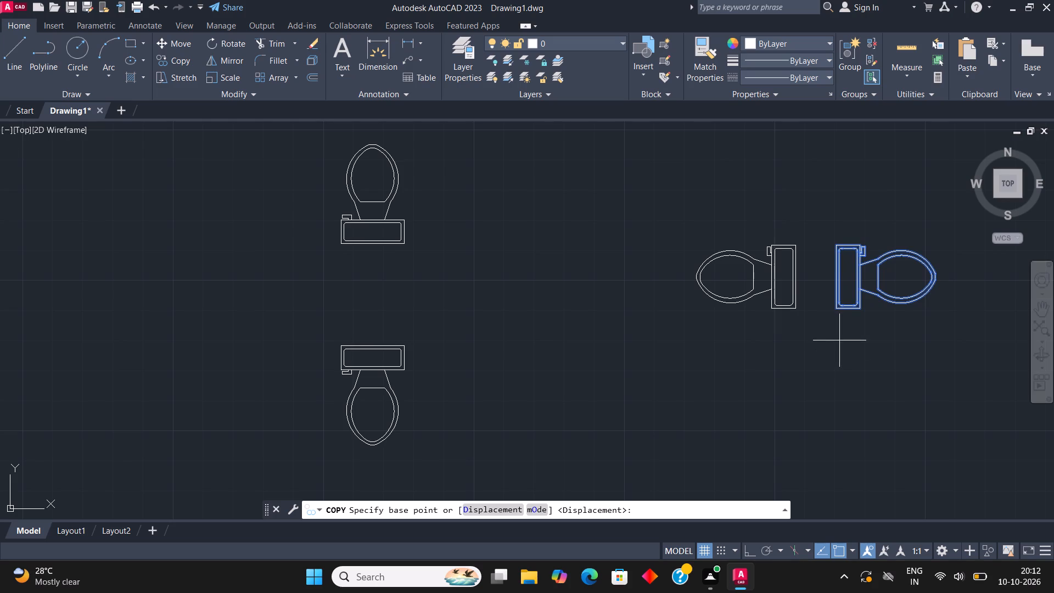
click(836, 310)
scroll(850, 378, down, 4)
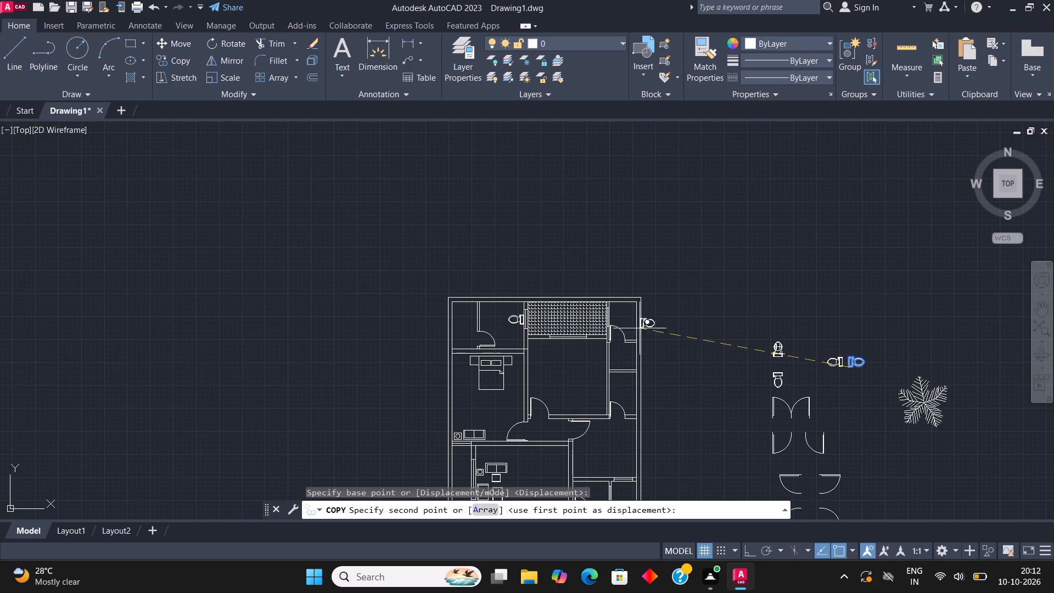
scroll(609, 311, up, 4)
click(596, 341)
scroll(627, 273, down, 2)
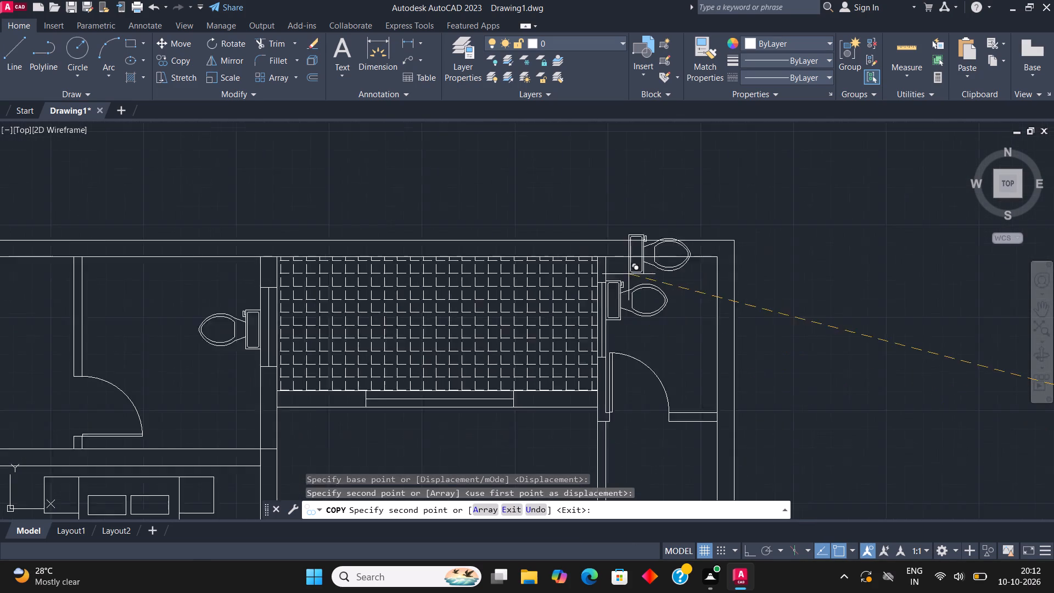
key(Escape)
middle_drag(624, 277, 636, 232)
scroll(626, 261, down, 1)
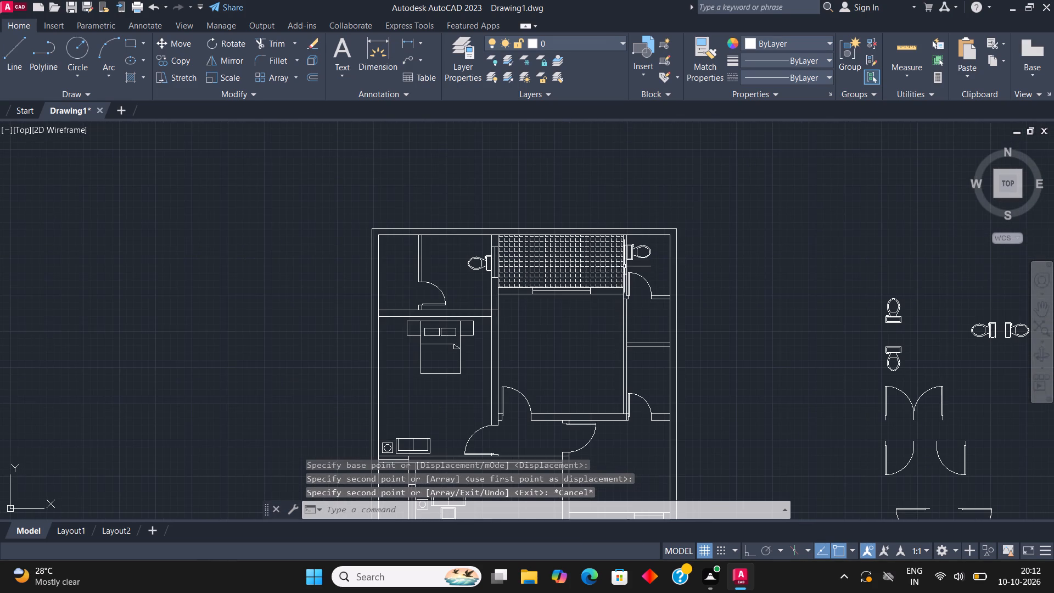
Draw a vertical line, with Ortho on, from the right pillow's lower edge to the foot of the bed.
middle_drag(379, 398, 390, 407)
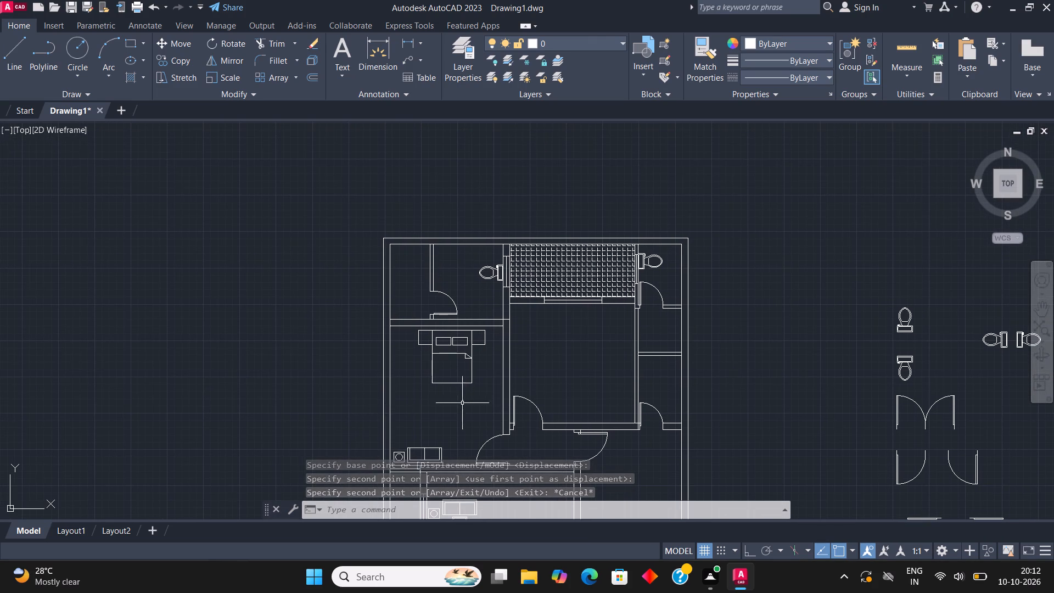
scroll(463, 383, up, 2)
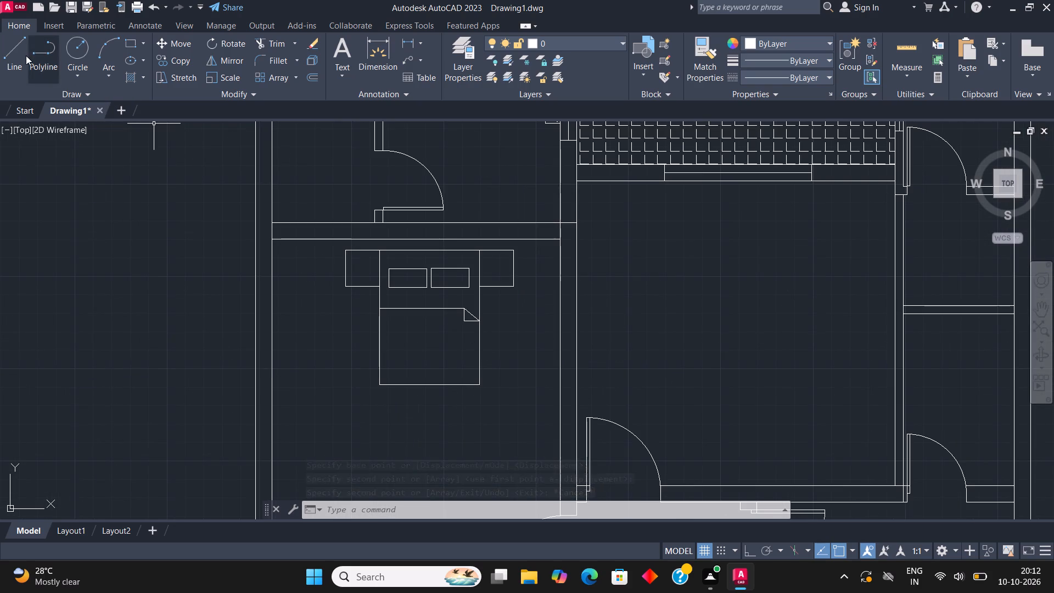
click(17, 55)
scroll(438, 318, up, 2)
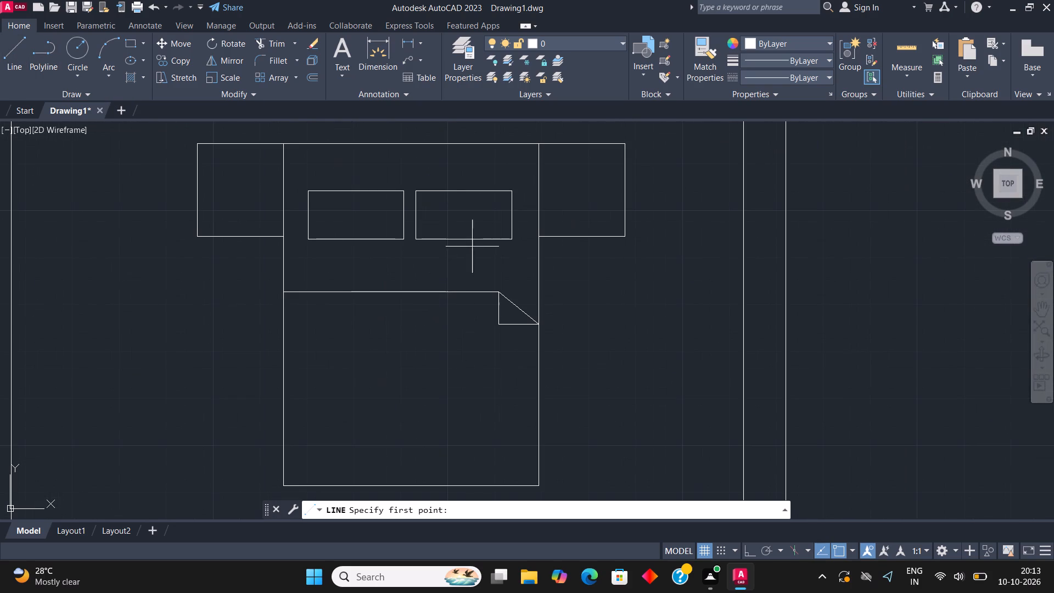
click(478, 240)
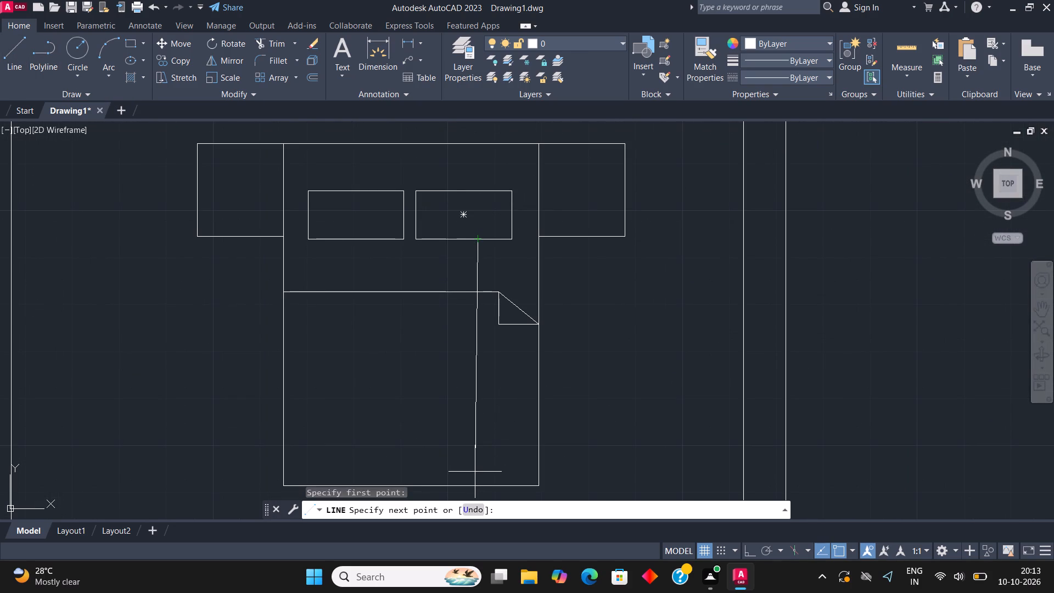
key(F8)
click(477, 484)
key(Escape)
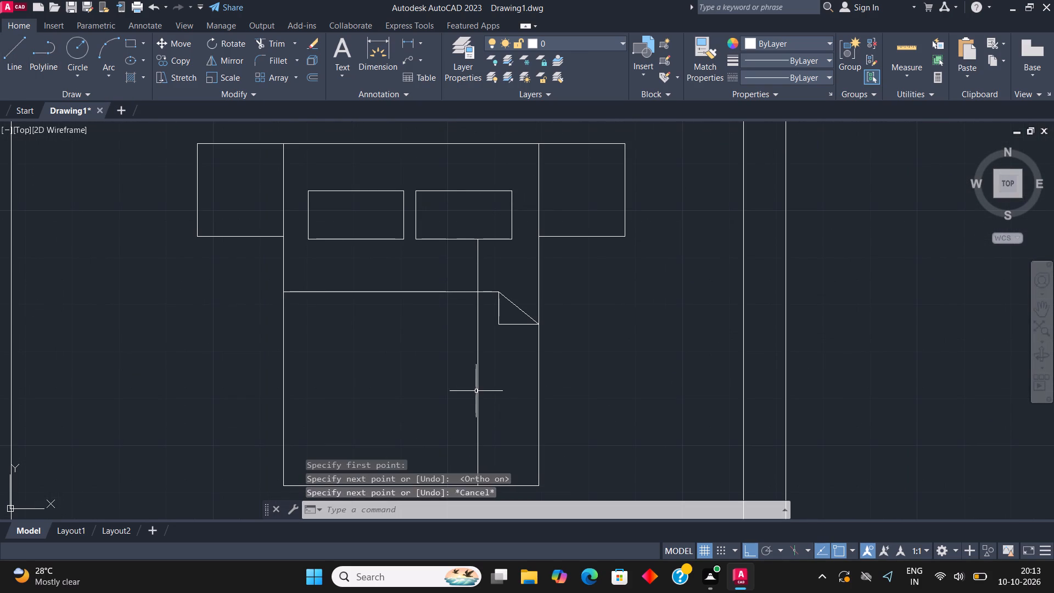
Copy the vertical bedcover line about 2" to each side, making three parallel stripes.
click(476, 391)
click(178, 64)
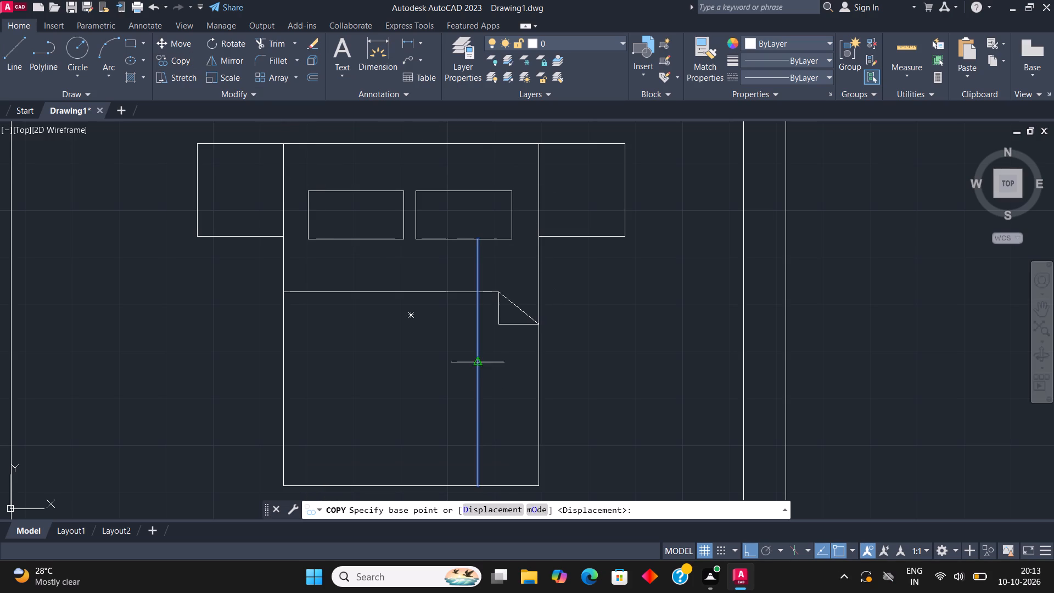
click(481, 362)
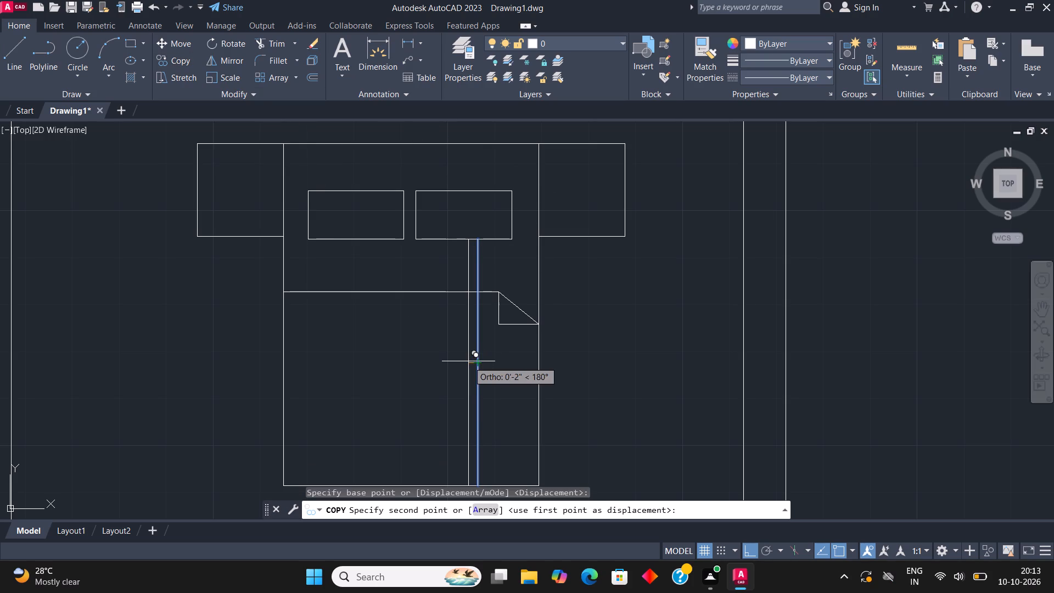
click(466, 360)
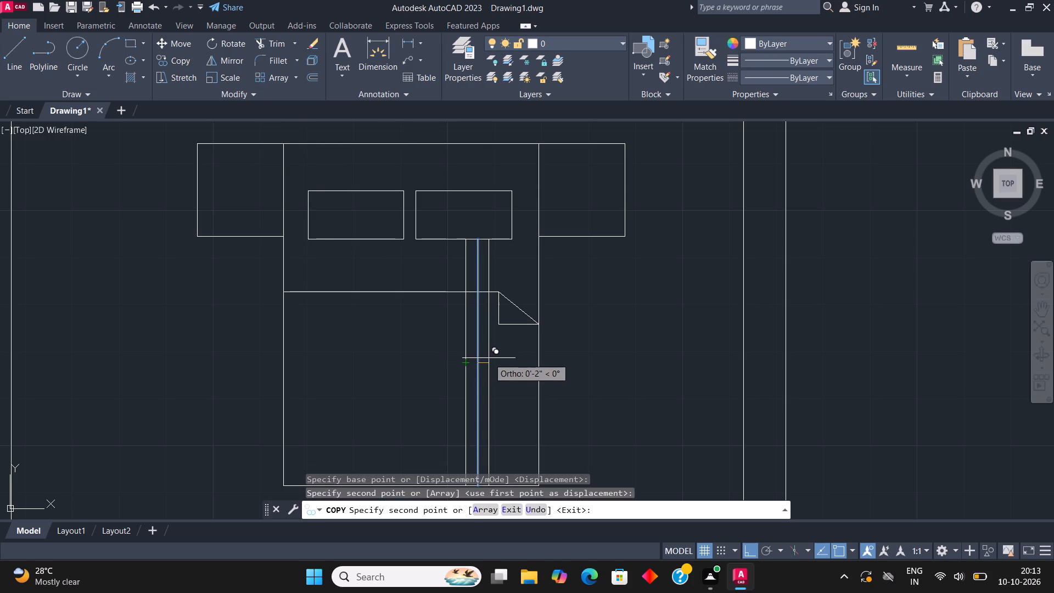
click(491, 357)
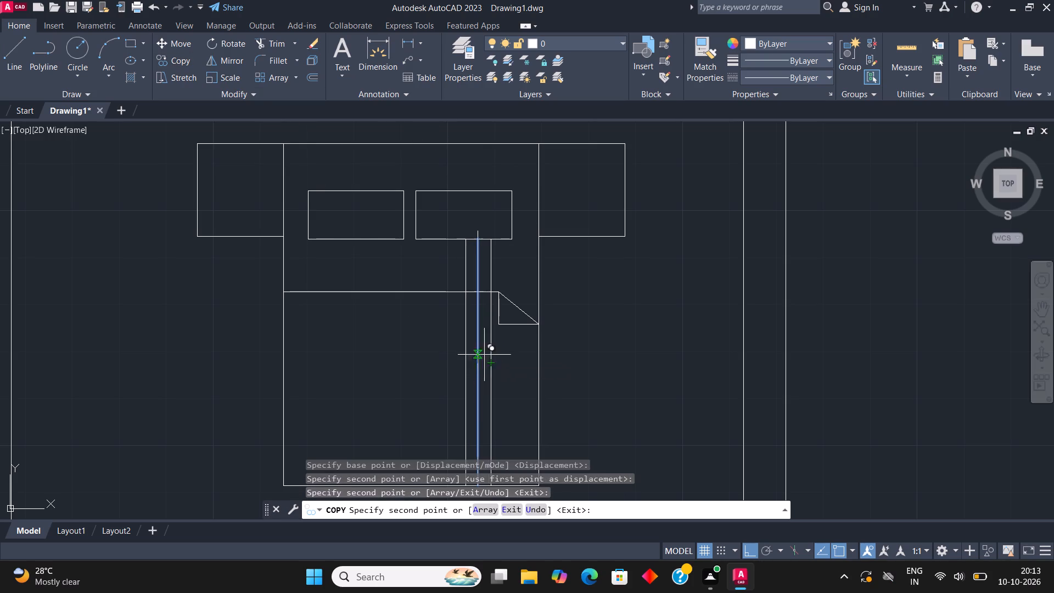
key(Escape)
Draw a horizontal line across the full width of the bed, a little above its foot edge.
click(22, 47)
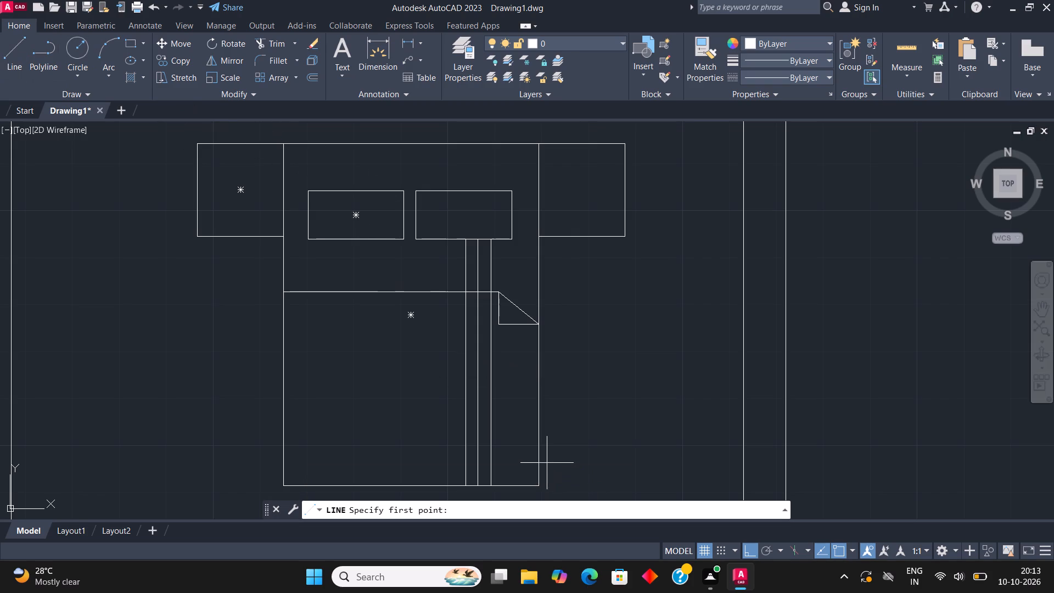
click(540, 439)
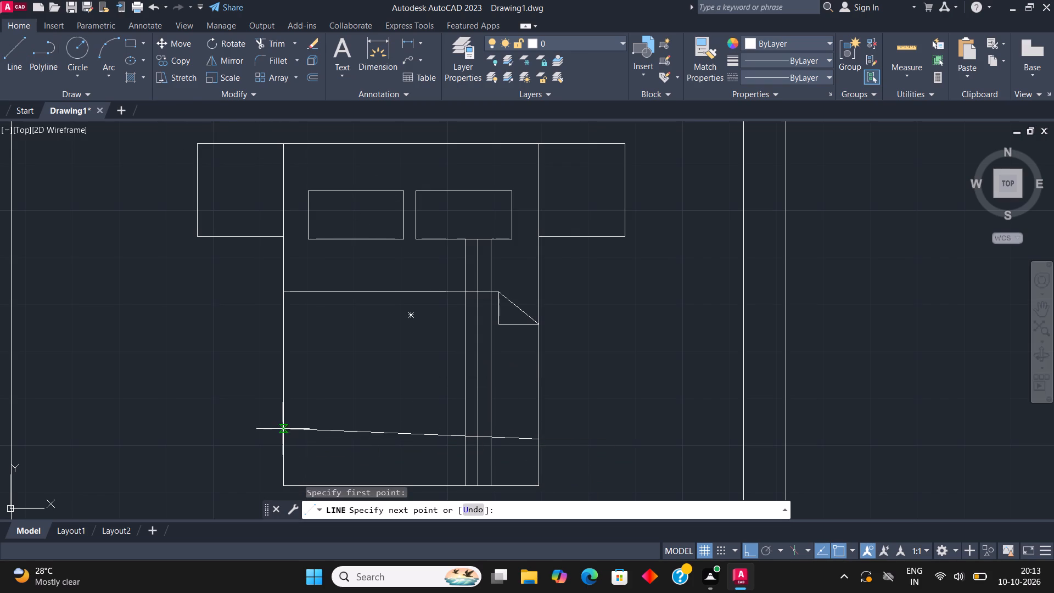
click(282, 435)
key(Escape)
Copy the horizontal bedcover line upward twice at close, even spacing to make three parallel stripes.
click(303, 436)
click(302, 447)
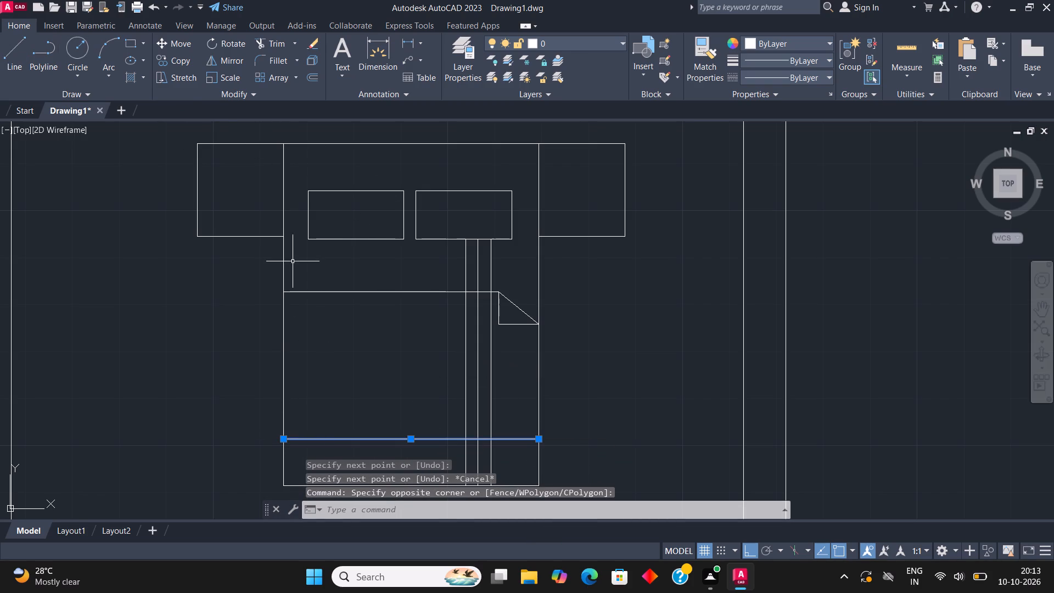
click(178, 66)
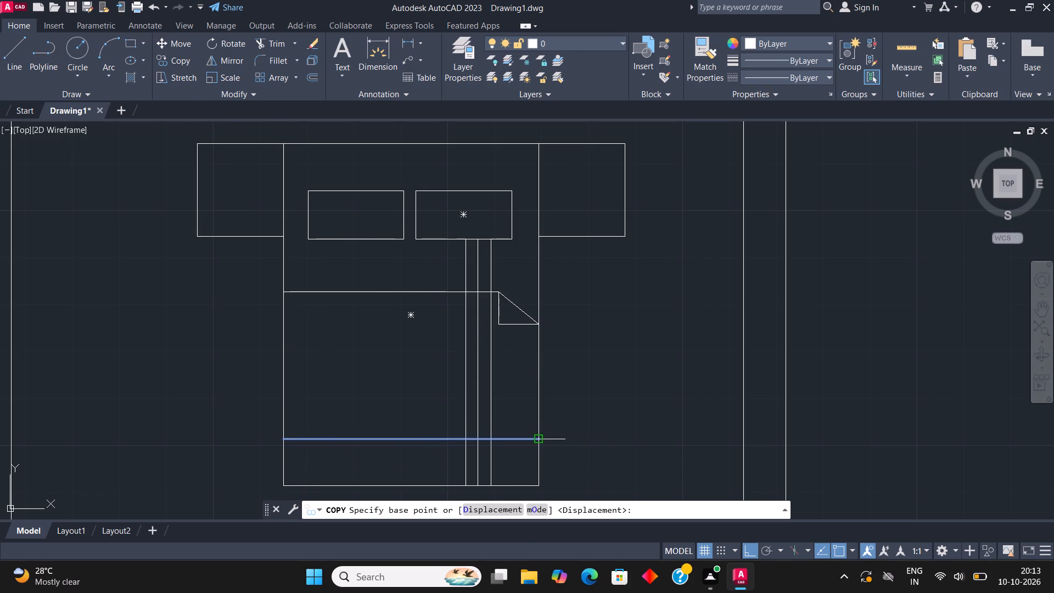
click(536, 443)
click(539, 429)
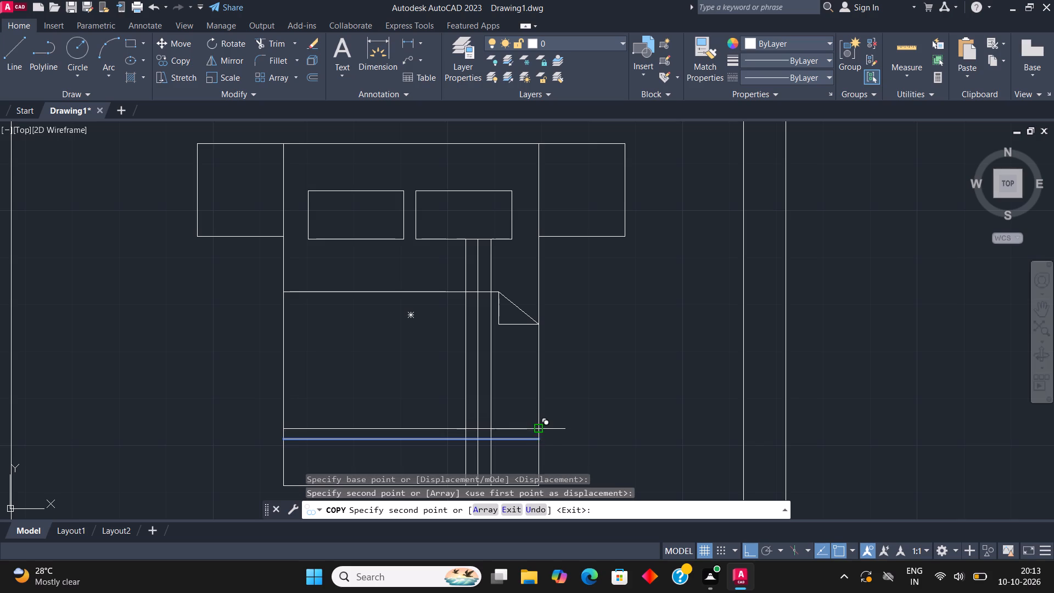
click(539, 418)
key(Escape)
Copy the striped bed with its side tables, with Ortho off, into the room below the hatched area, headboard near the window wall.
scroll(539, 362, down, 1)
middle_drag(548, 370, 558, 376)
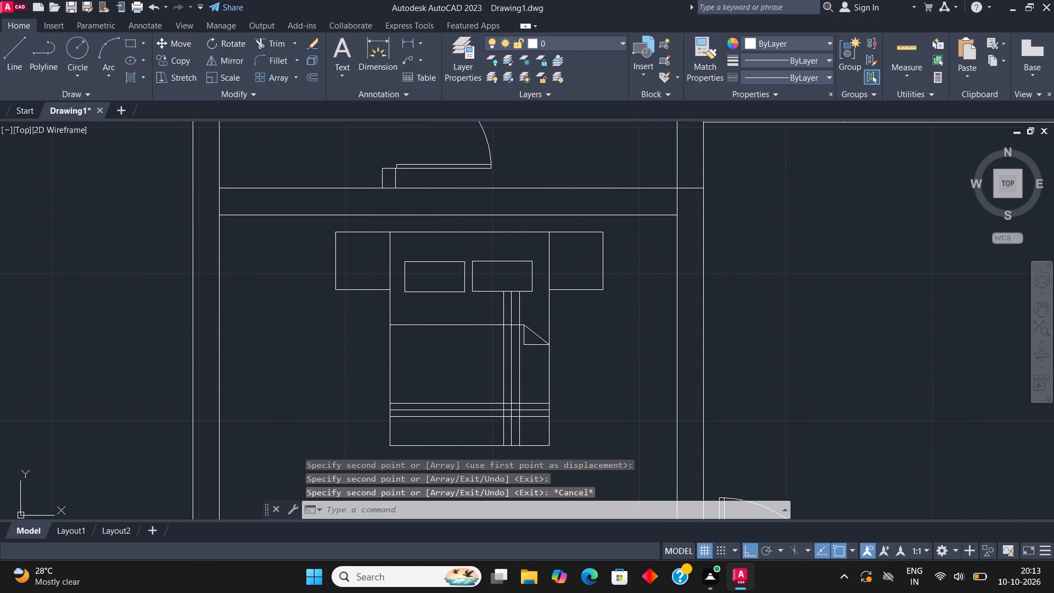
scroll(503, 332, down, 2)
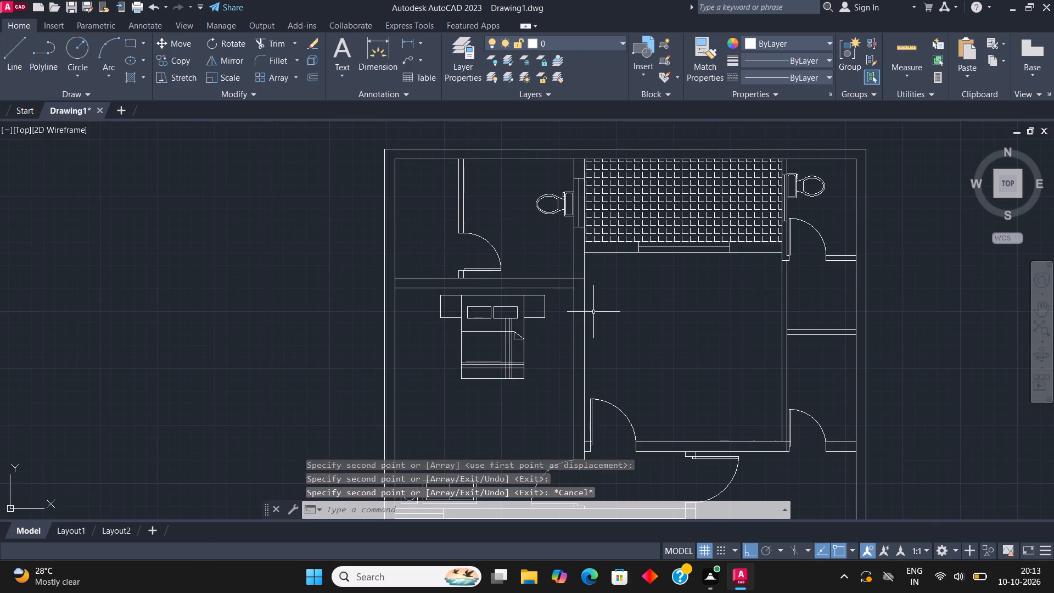
middle_drag(531, 312, 541, 314)
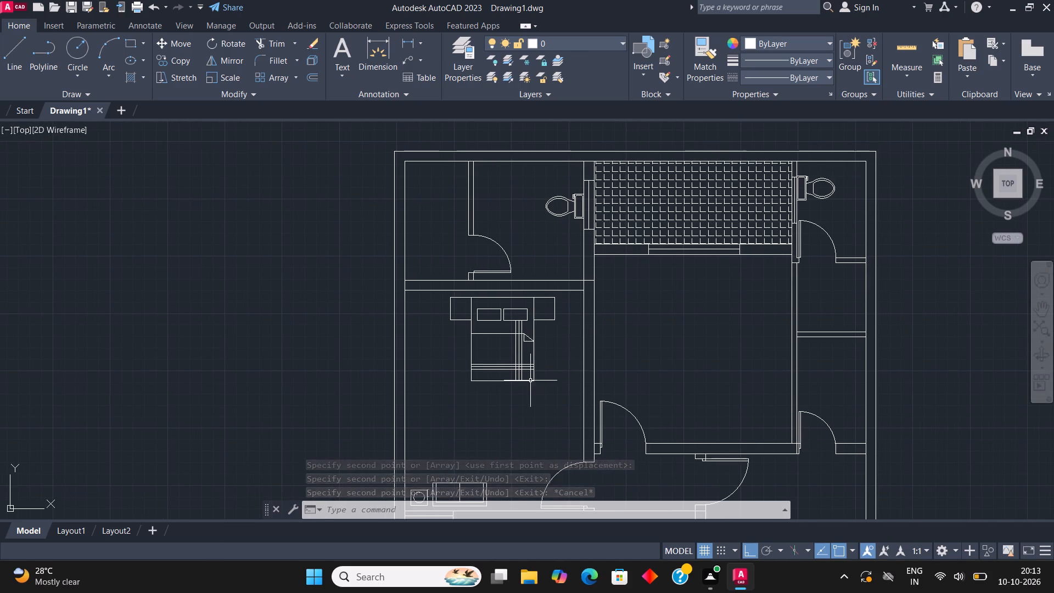
scroll(530, 381, up, 2)
click(571, 400)
click(348, 191)
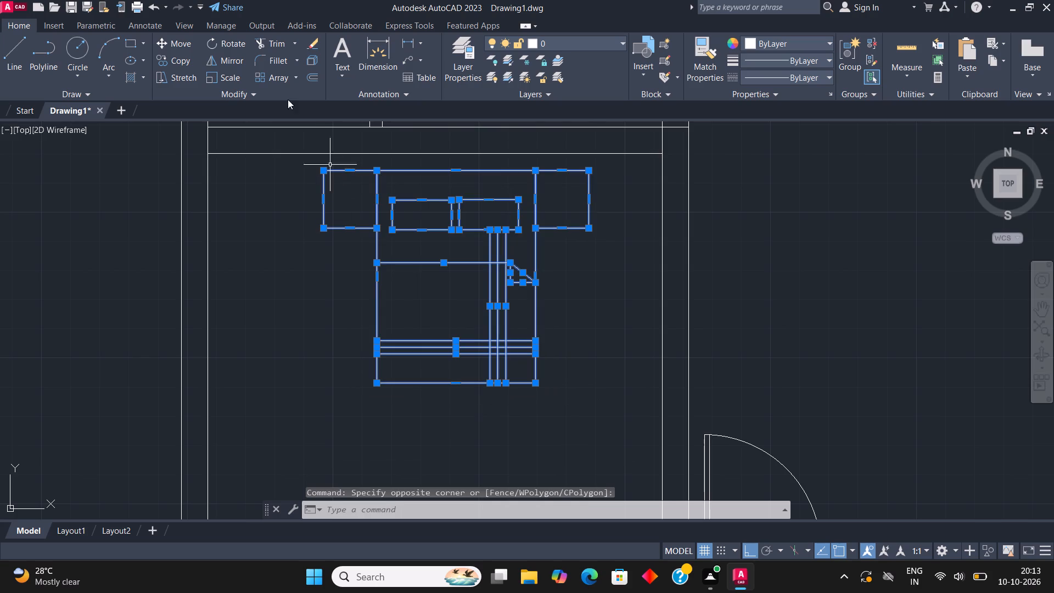
click(183, 63)
click(440, 174)
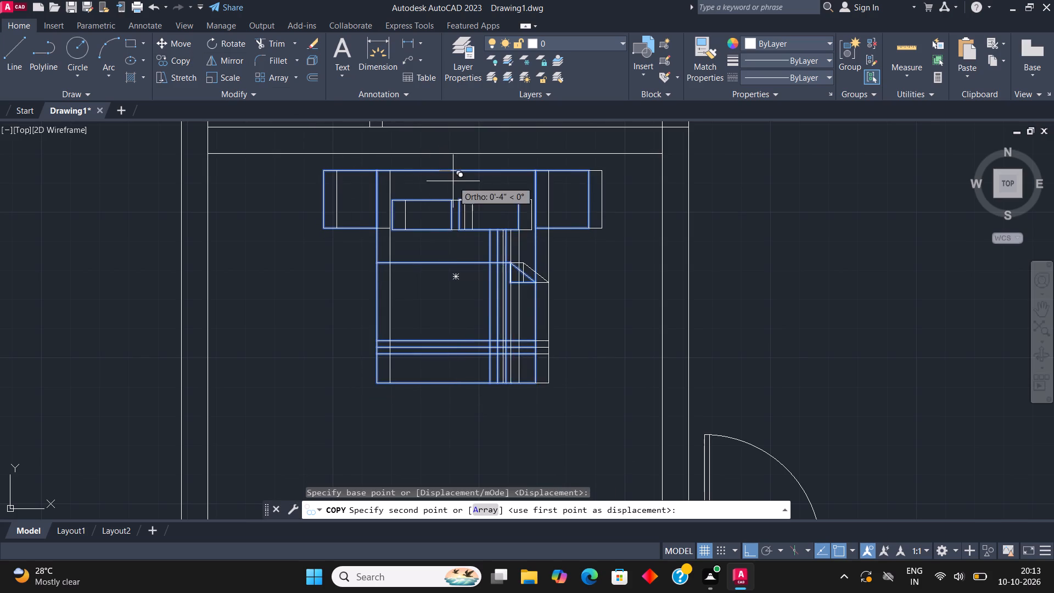
scroll(442, 197, down, 2)
key(F8)
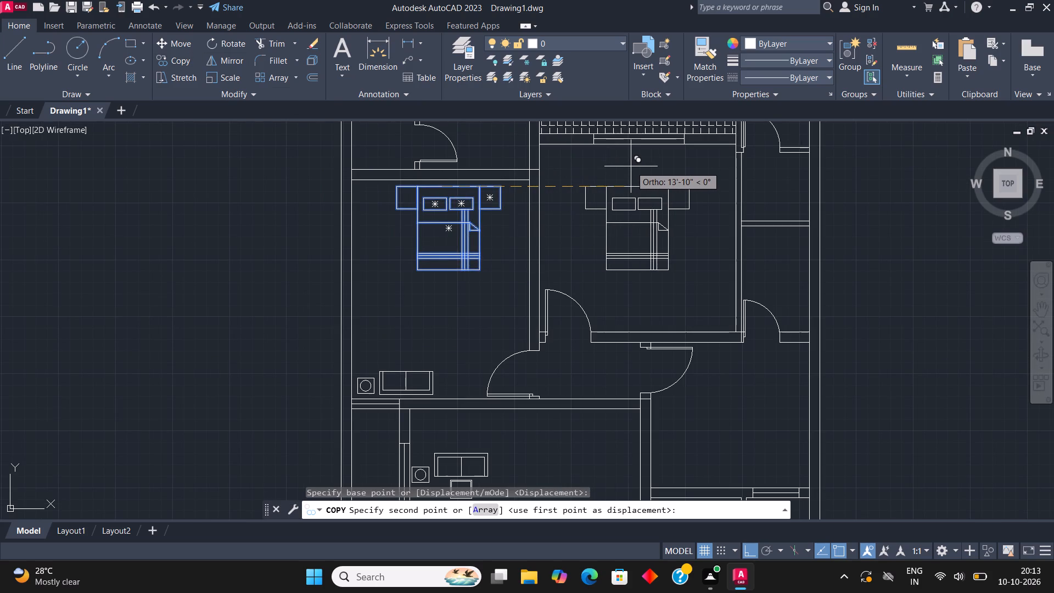
middle_drag(631, 167, 609, 214)
scroll(621, 194, up, 1)
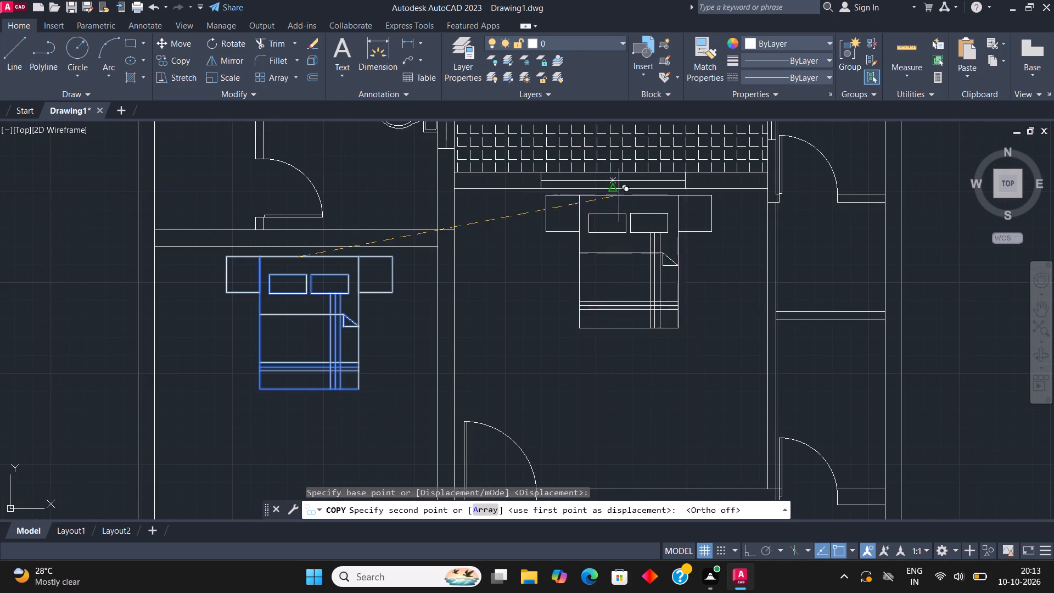
click(604, 197)
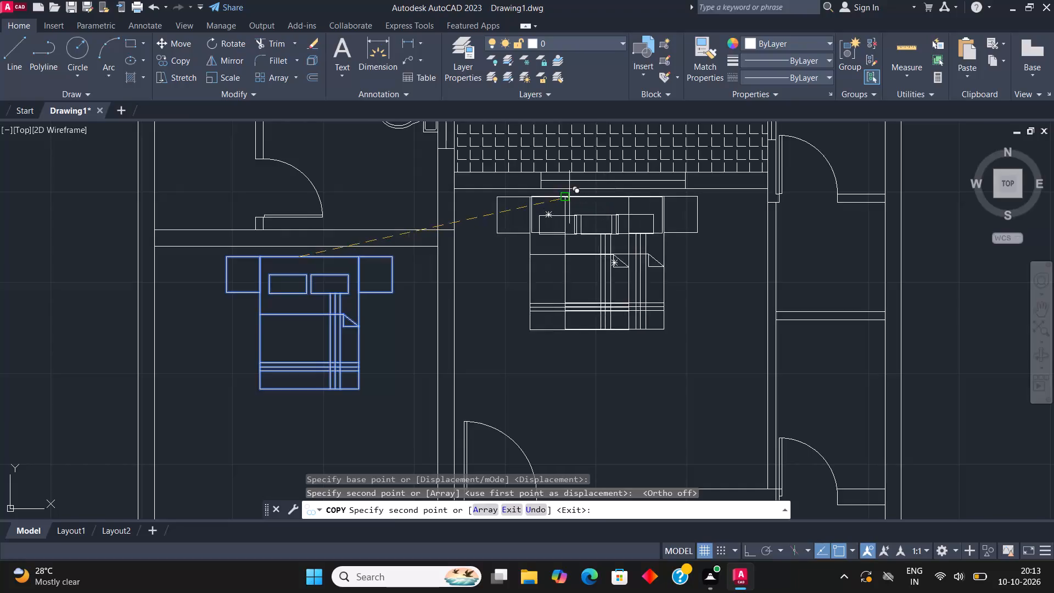
scroll(566, 202, down, 1)
key(Escape)
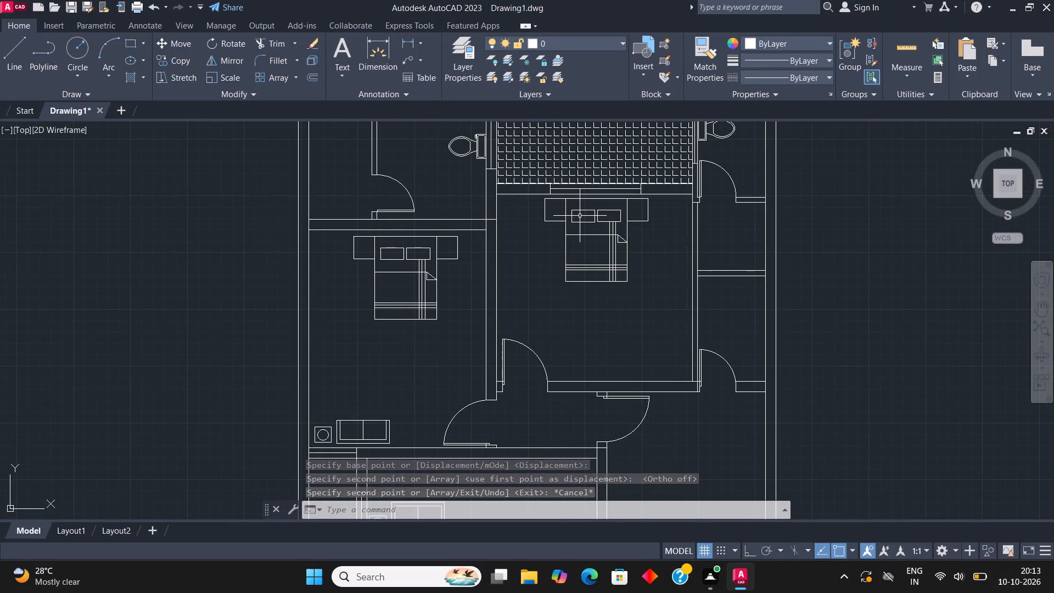
Copy the two-seat sofa and round-lamp side table from the first bedroom into the second bedroom, above its lower wall.
scroll(580, 216, down, 2)
scroll(459, 311, up, 4)
middle_drag(738, 234, 687, 245)
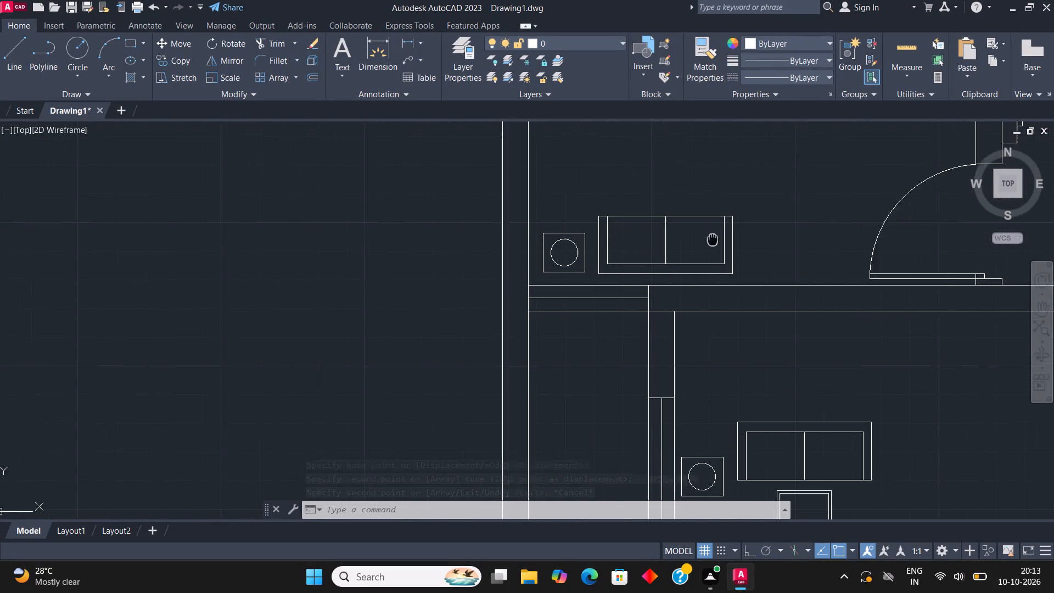
middle_drag(687, 245, 665, 255)
scroll(664, 255, up, 1)
click(688, 326)
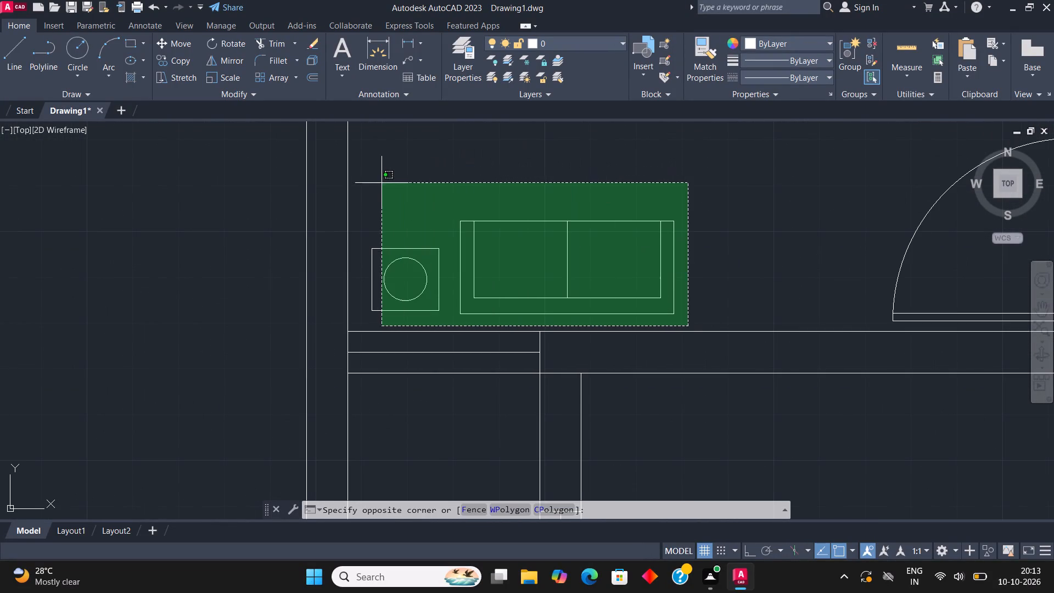
click(362, 186)
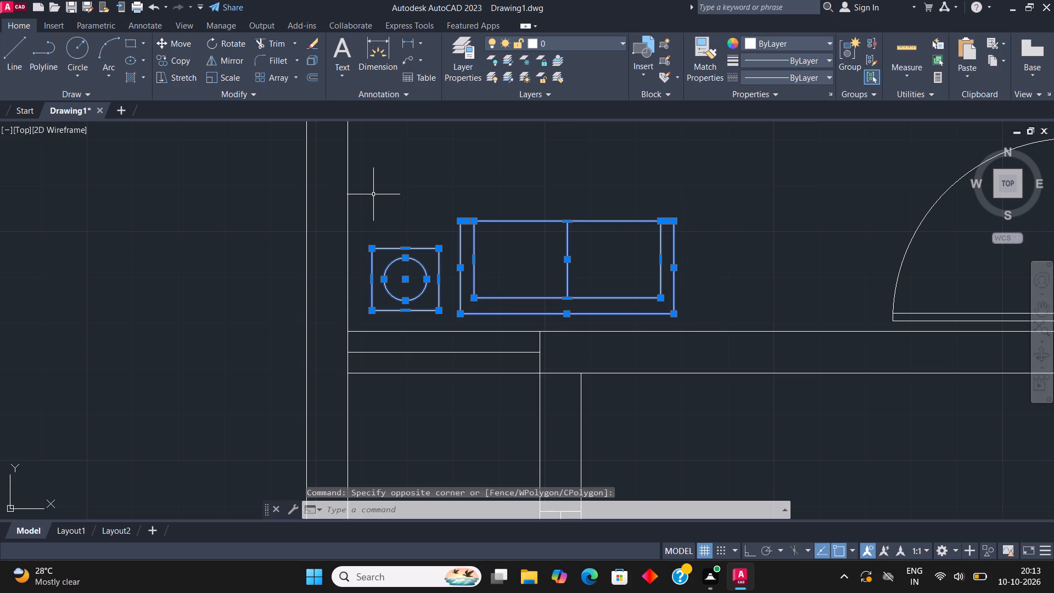
click(181, 61)
click(480, 255)
scroll(290, 283, down, 4)
scroll(512, 231, up, 3)
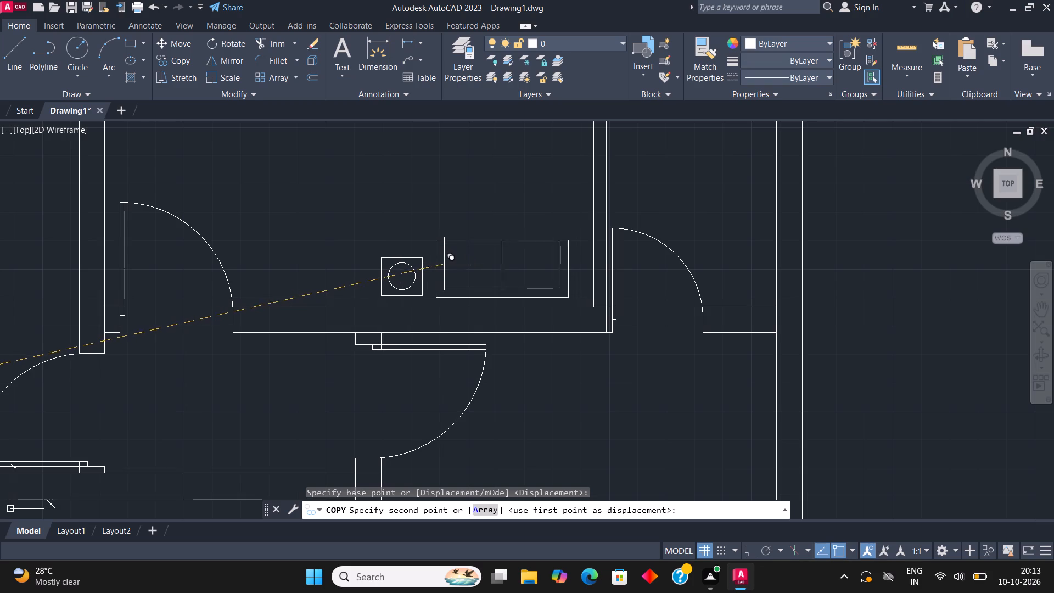
click(363, 231)
key(Escape)
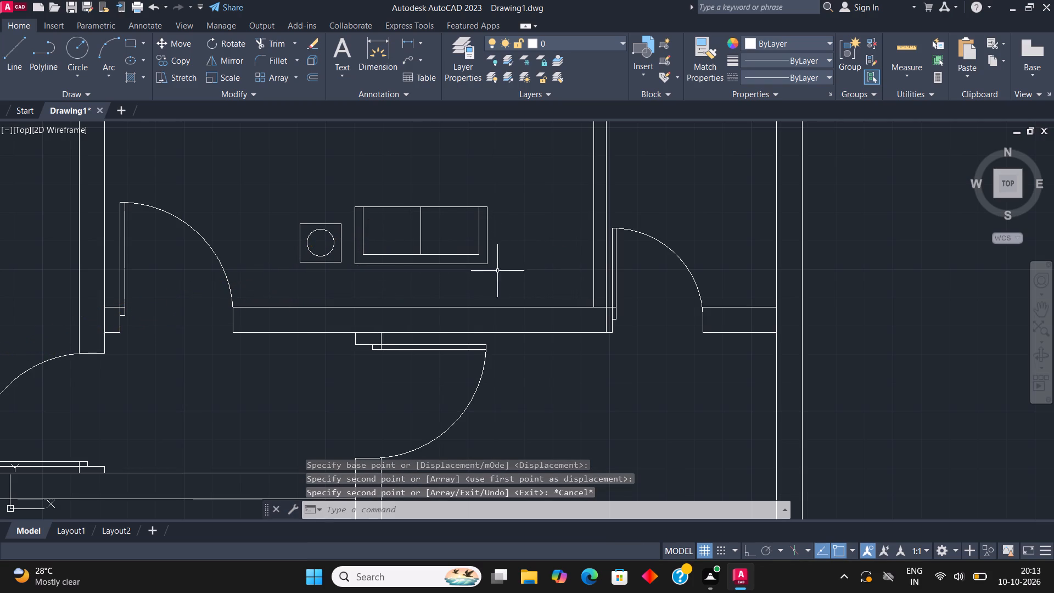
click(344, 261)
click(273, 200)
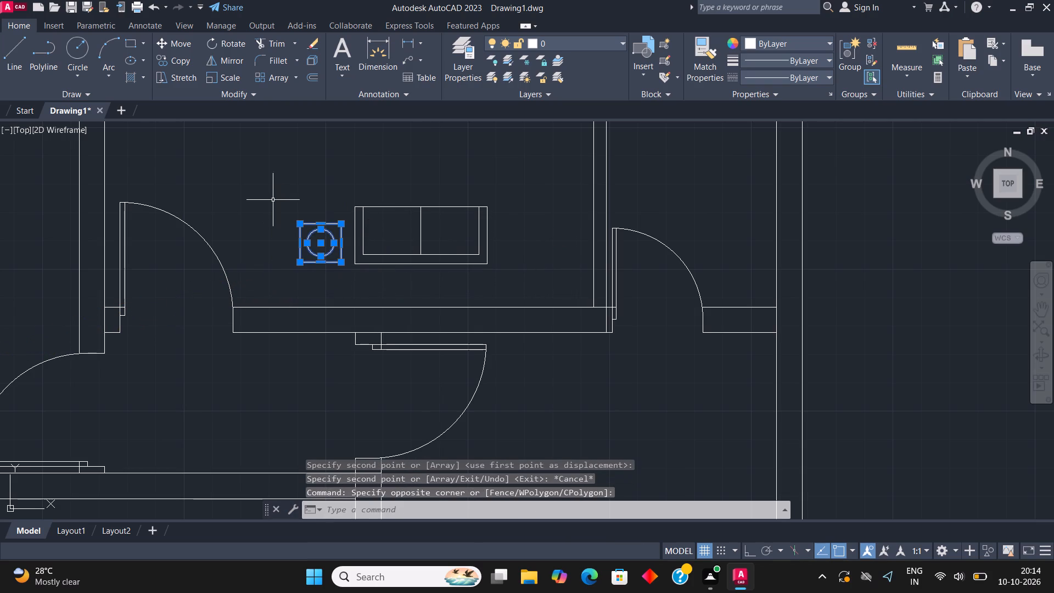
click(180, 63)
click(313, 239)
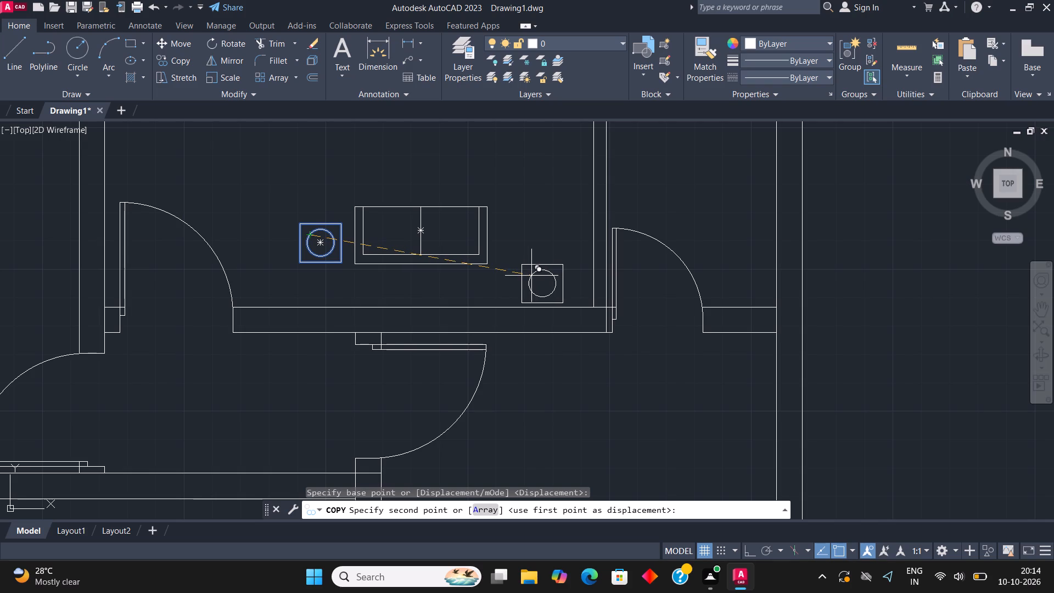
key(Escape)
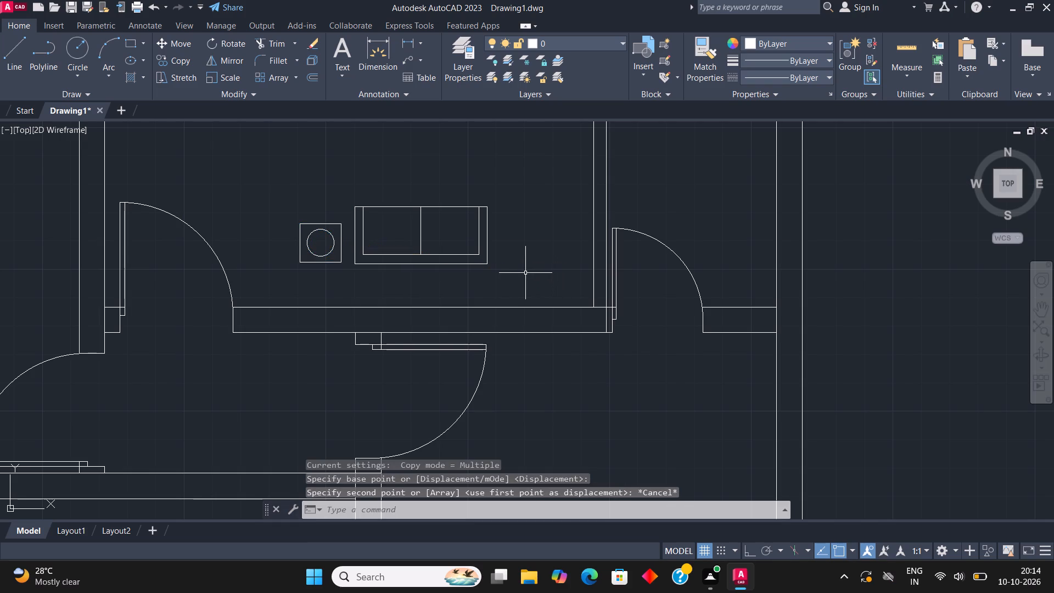
Move the copied sofa and side table into the second bedroom's lower right corner, close to the walls.
scroll(526, 274, down, 1)
middle_drag(542, 285, 553, 321)
scroll(503, 314, up, 2)
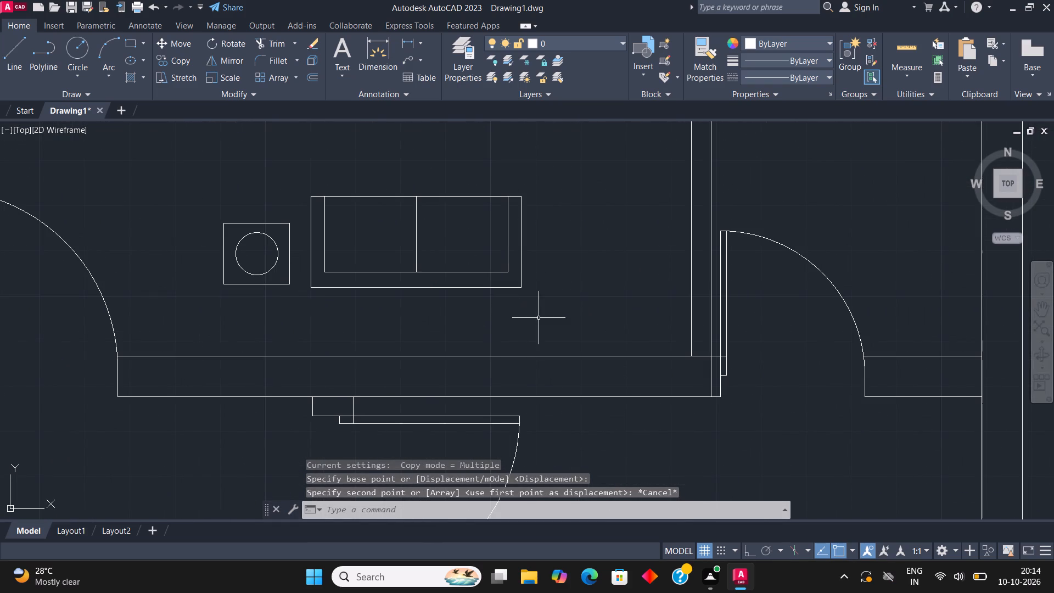
click(539, 318)
click(211, 165)
click(175, 49)
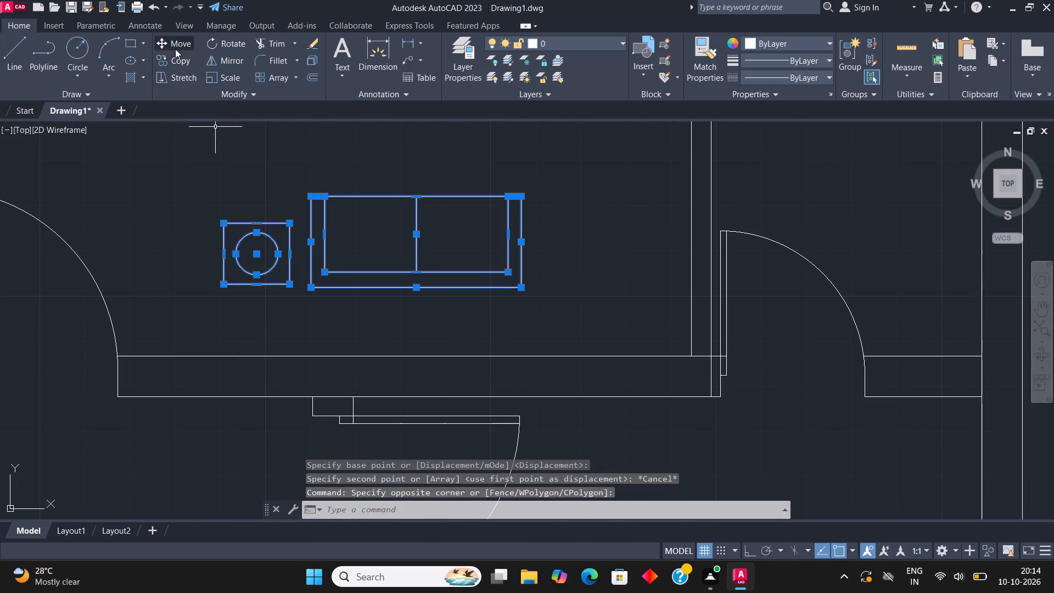
click(351, 218)
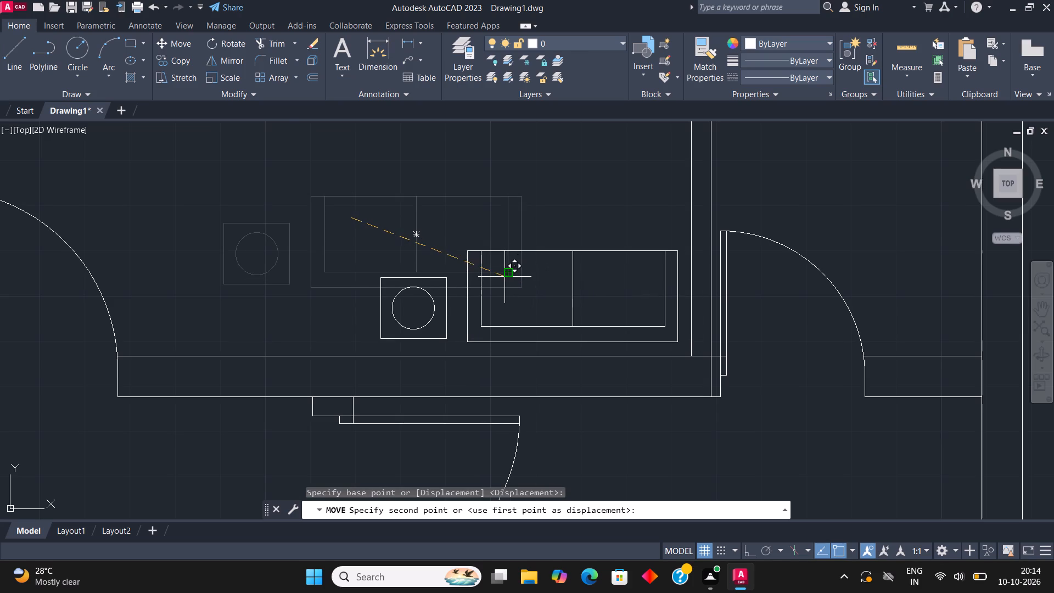
click(506, 274)
scroll(461, 266, down, 2)
key(Escape)
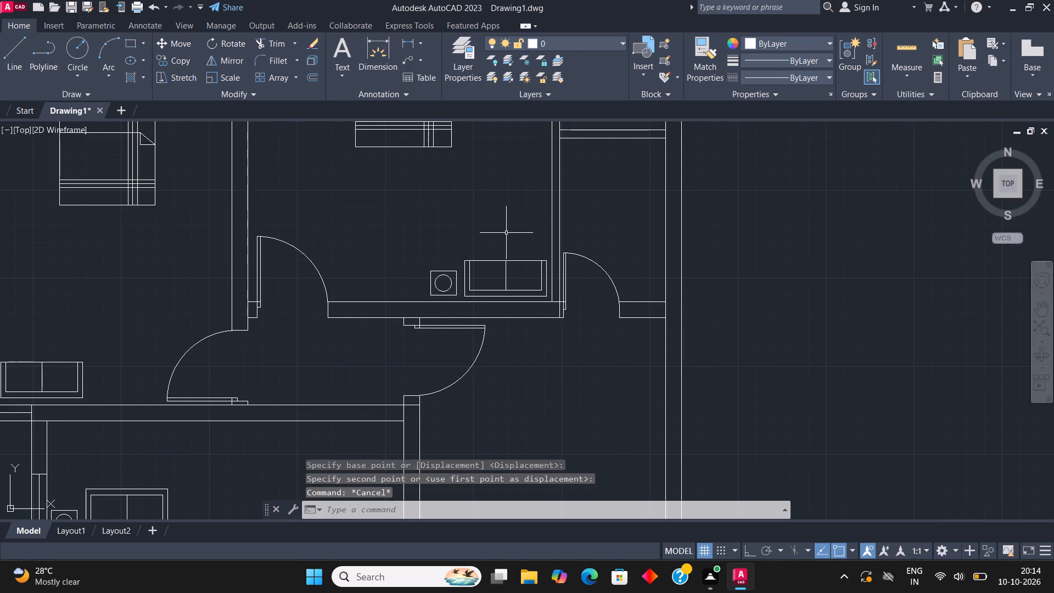
With Ortho on, draw a line 2' up from the kitchen's lower left corner, continuing horizontally toward the outer right wall.
scroll(506, 244, down, 2)
middle_drag(520, 273, 569, 323)
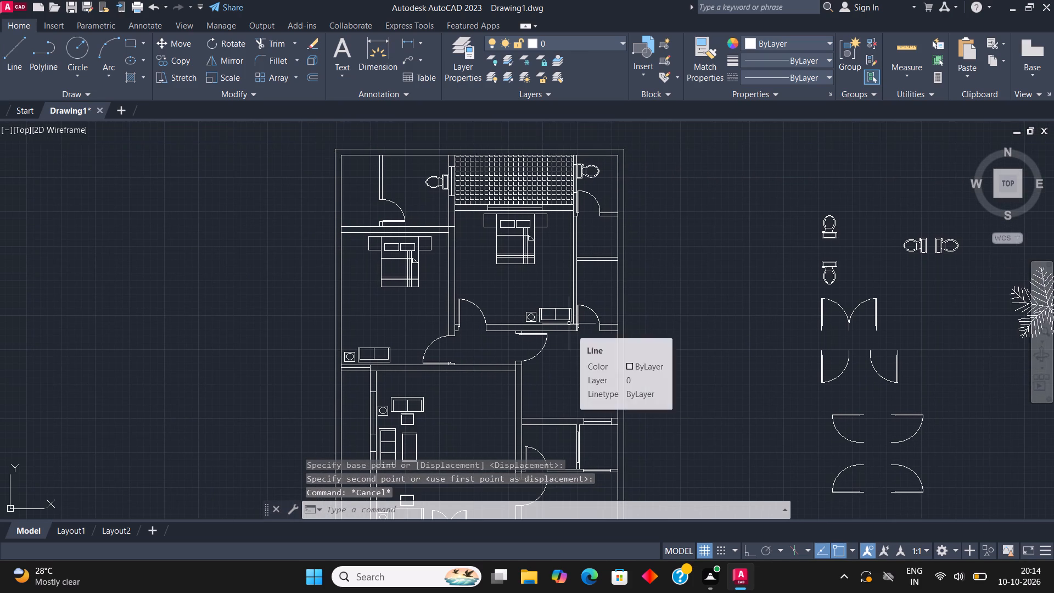
middle_drag(612, 295, 626, 276)
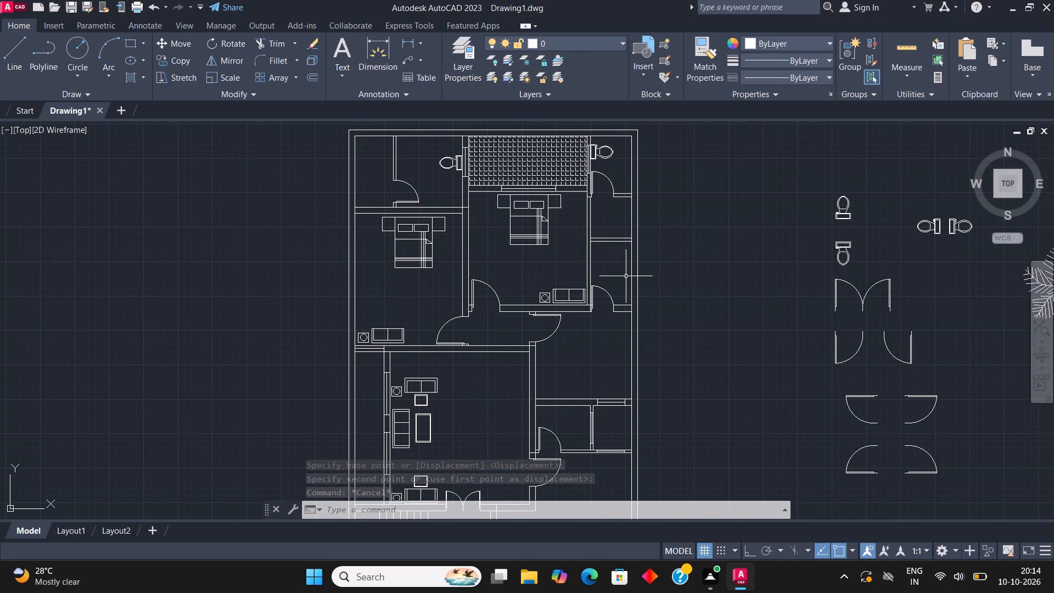
middle_drag(623, 302, 654, 244)
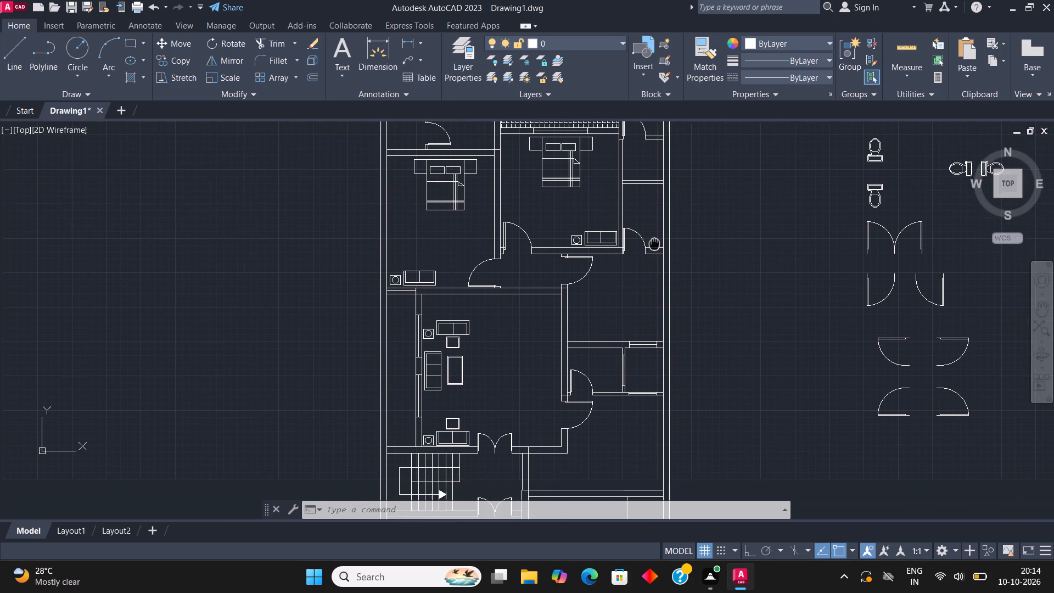
middle_drag(654, 244, 663, 234)
scroll(665, 281, up, 2)
middle_drag(656, 276, 576, 272)
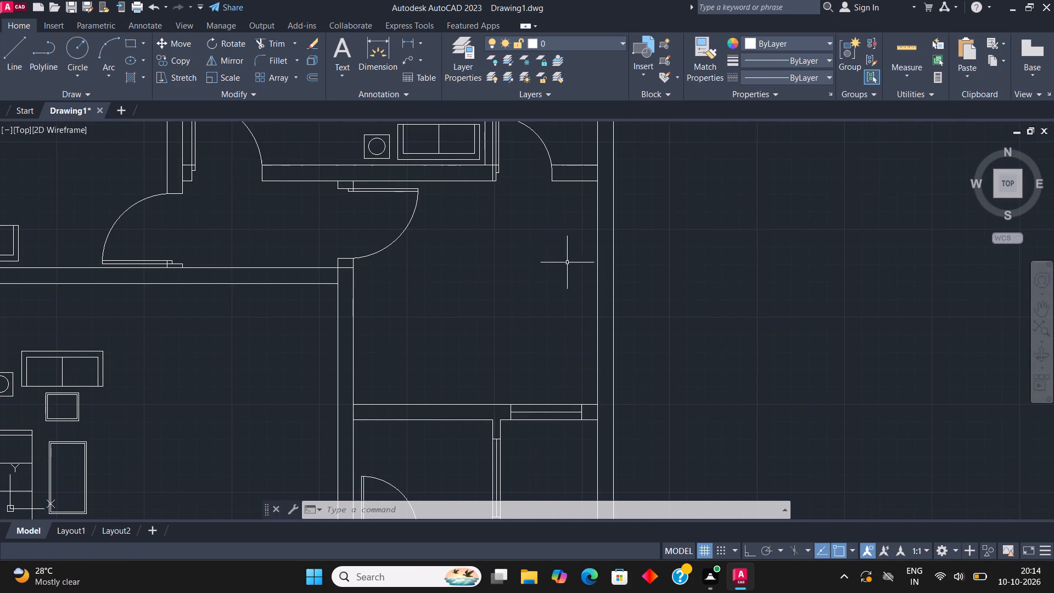
click(12, 47)
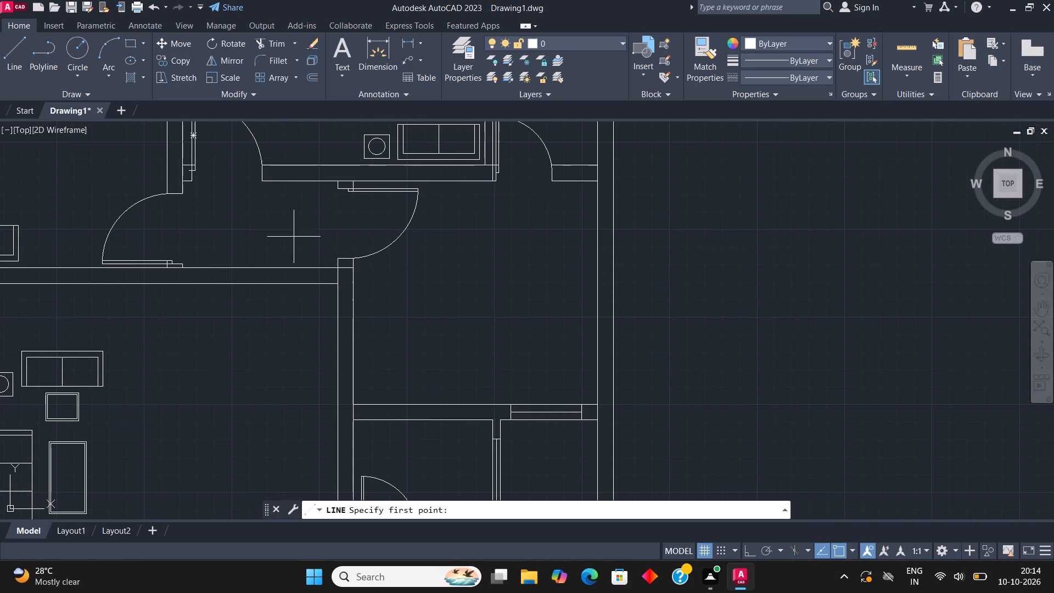
click(356, 403)
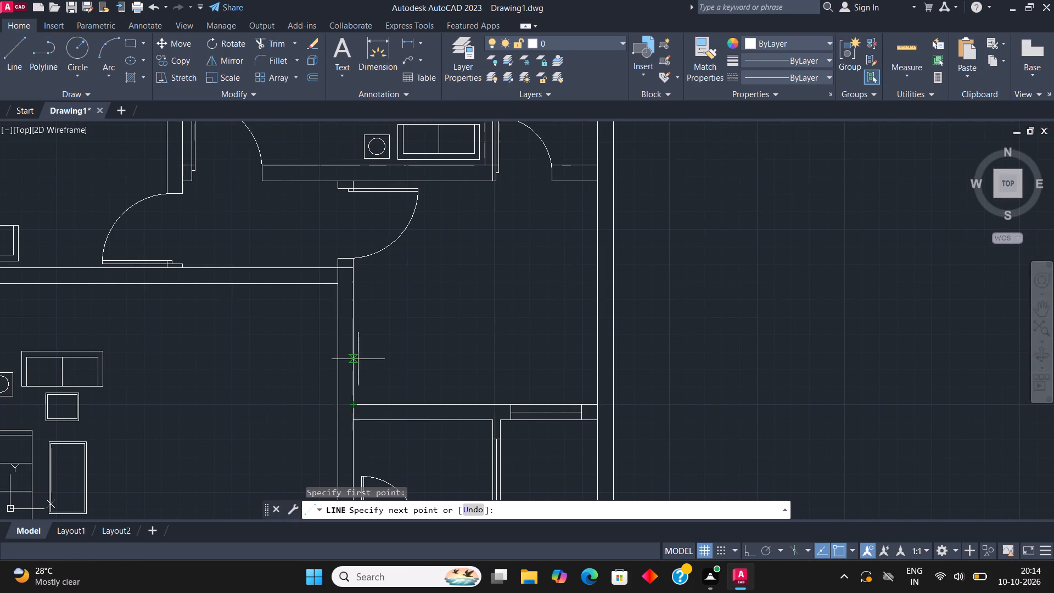
key(F8)
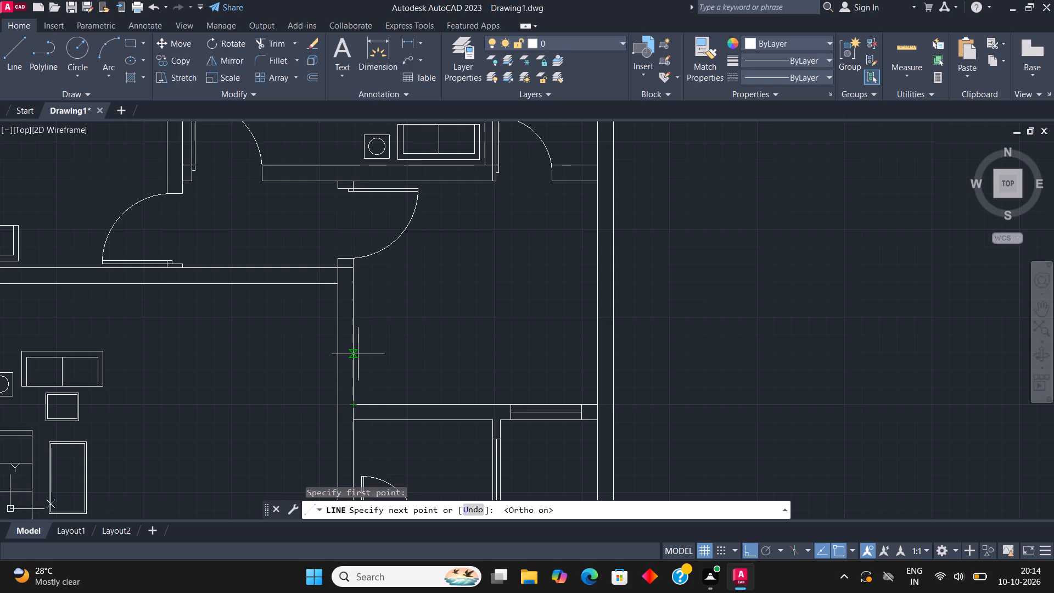
text(2')
key(Return)
click(537, 363)
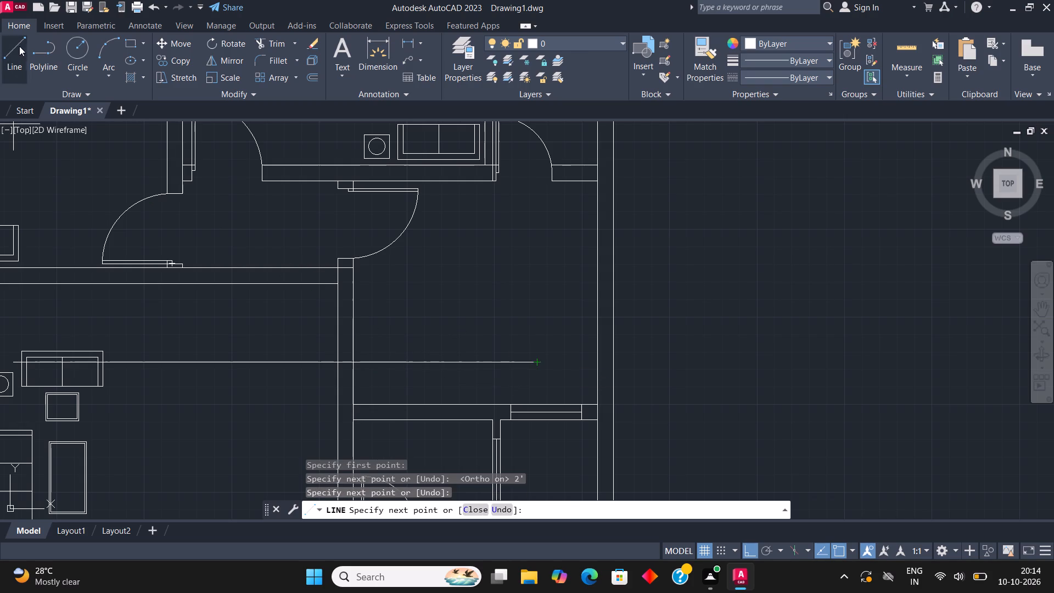
Draw a line 2' inward from the kitchen's upper right corner, continuing straight down toward the horizontal counter line.
click(23, 49)
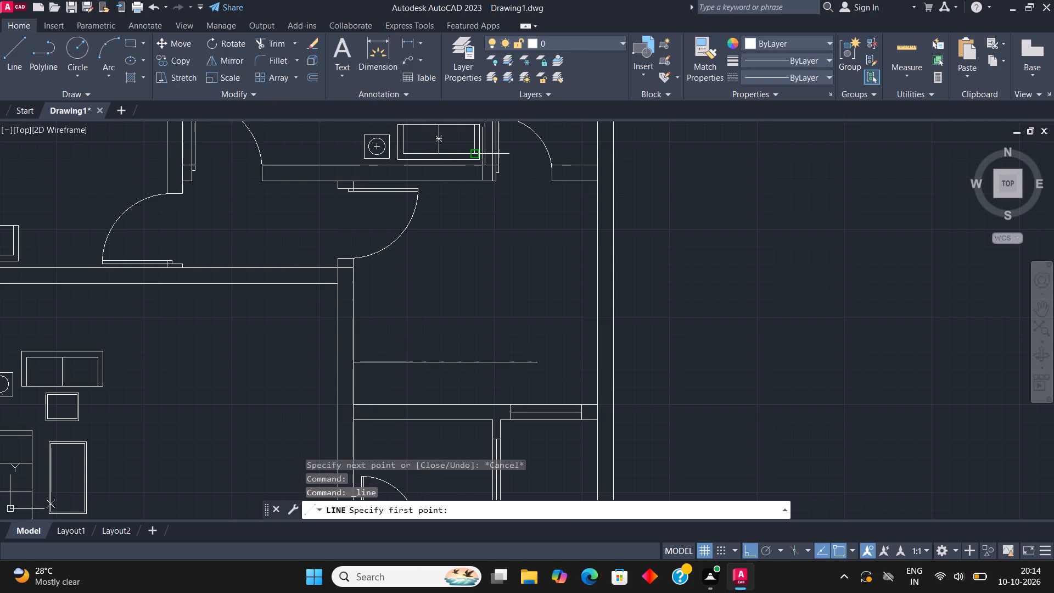
click(593, 180)
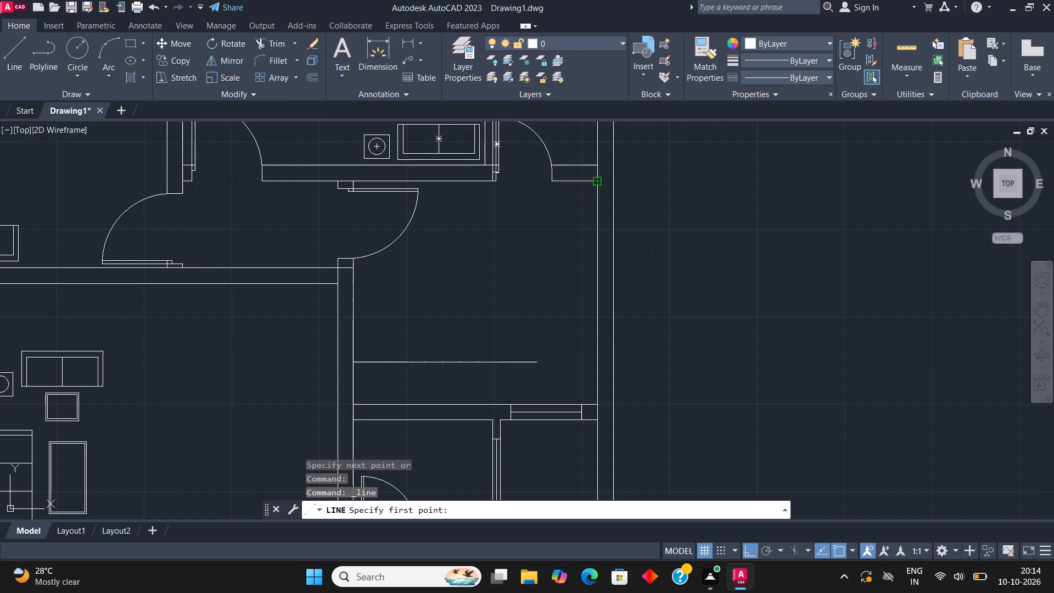
text(2')
key(Return)
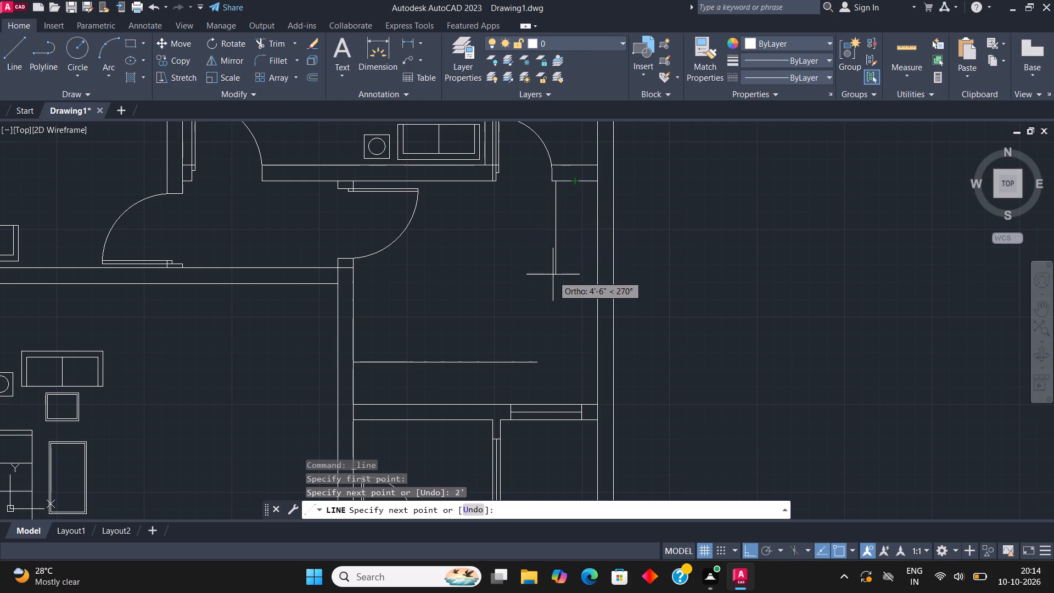
click(552, 344)
middle_drag(553, 344, 576, 323)
key(Escape)
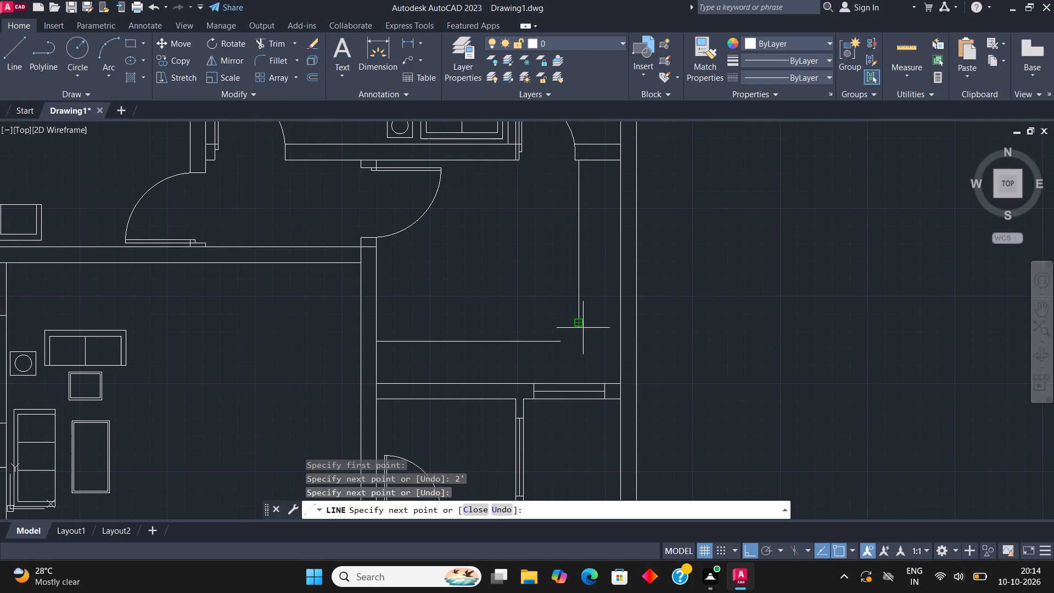
Fillet the horizontal and vertical counter lines so they meet in a sharp corner.
middle_drag(581, 331, 568, 318)
scroll(575, 327, up, 1)
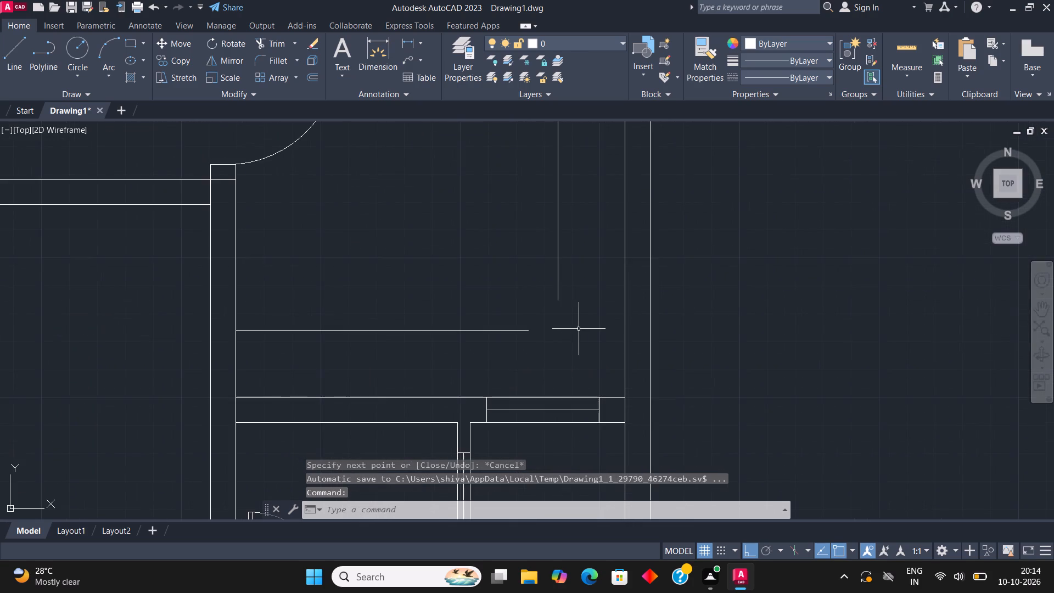
middle_drag(563, 320, 543, 309)
middle_drag(537, 305, 516, 299)
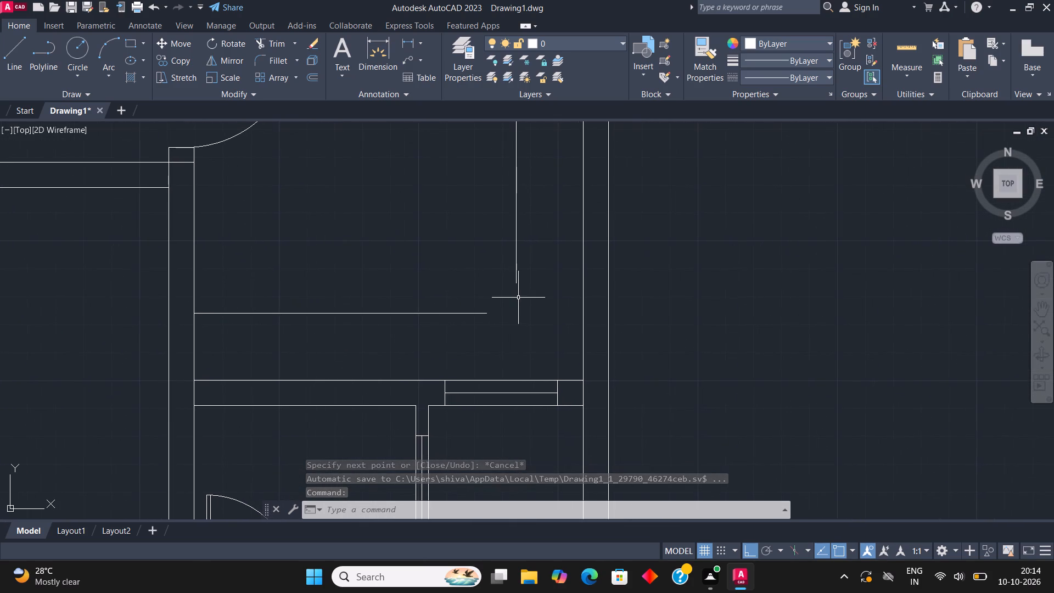
scroll(518, 298, up, 1)
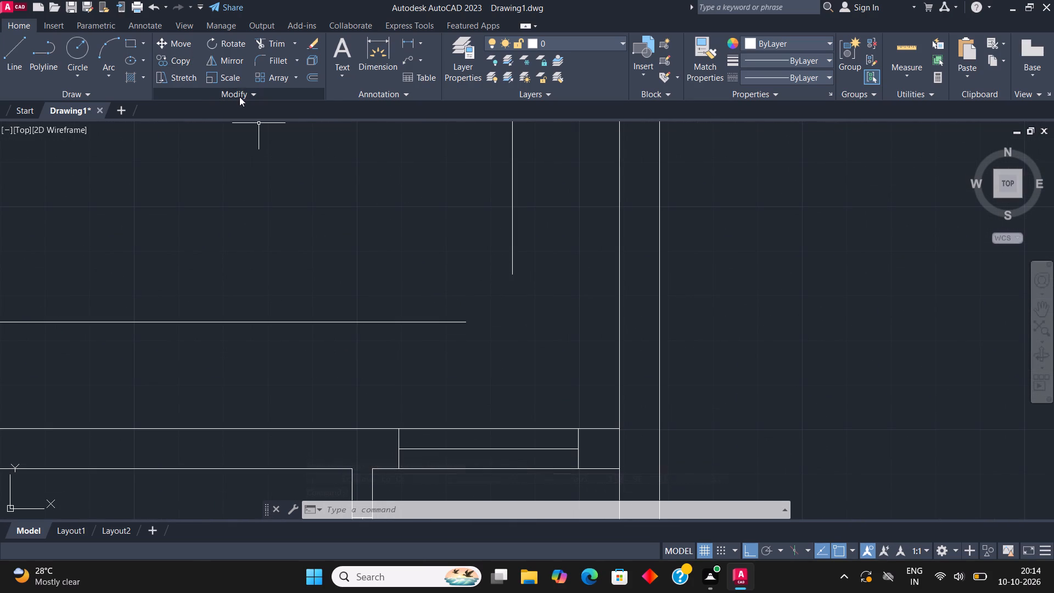
click(264, 60)
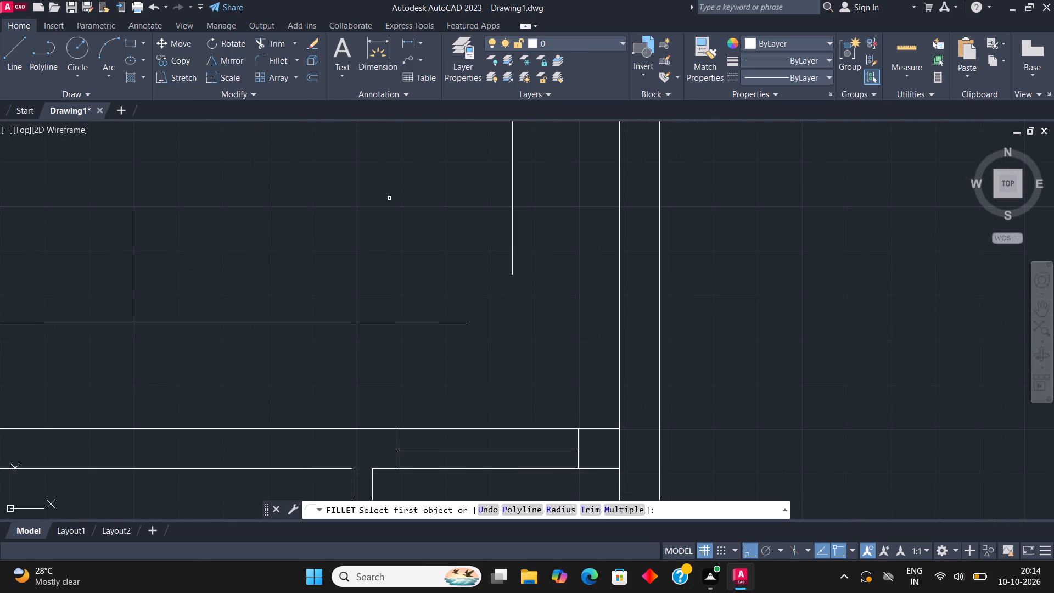
click(427, 322)
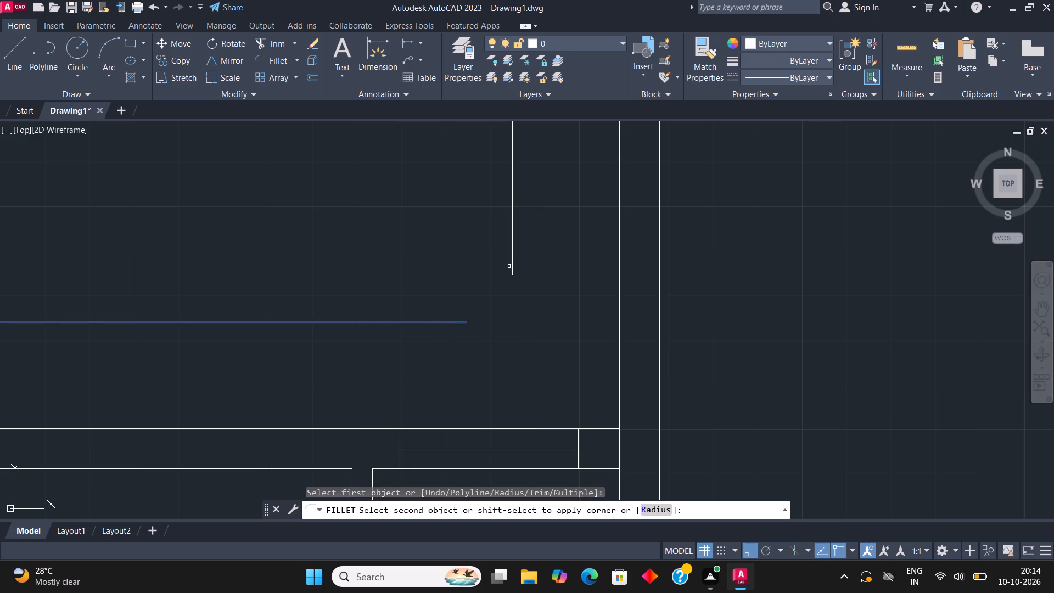
click(513, 260)
Draw a rectangular stove outline on the horizontal kitchen counter, between the counter's front line and the wall, clear of the window.
scroll(471, 273, down, 1)
middle_drag(479, 277, 501, 284)
scroll(484, 276, down, 1)
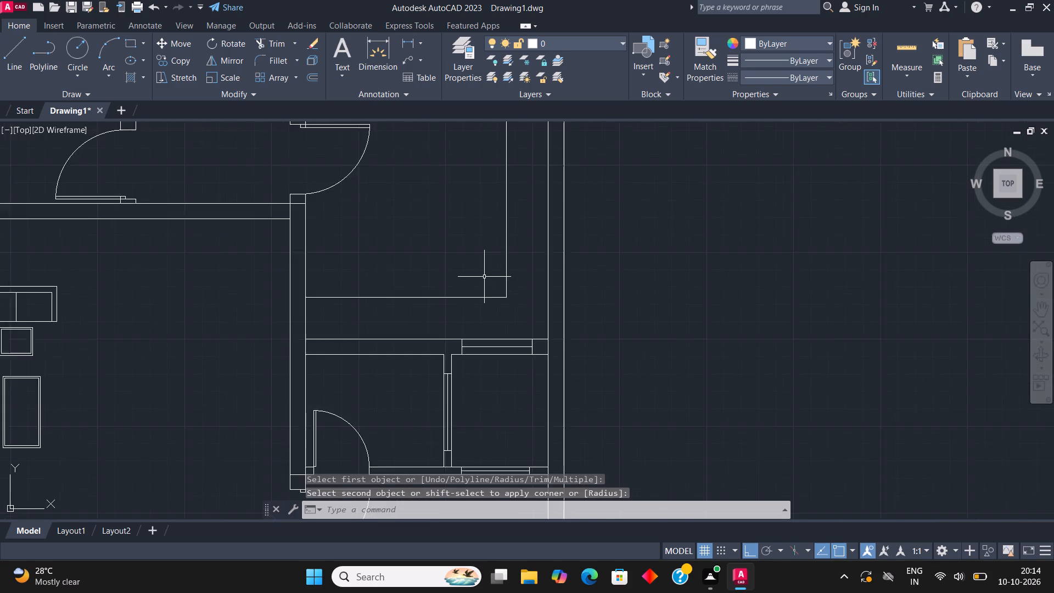
scroll(484, 277, down, 1)
middle_click(513, 301)
scroll(472, 300, up, 2)
middle_drag(469, 300, 466, 301)
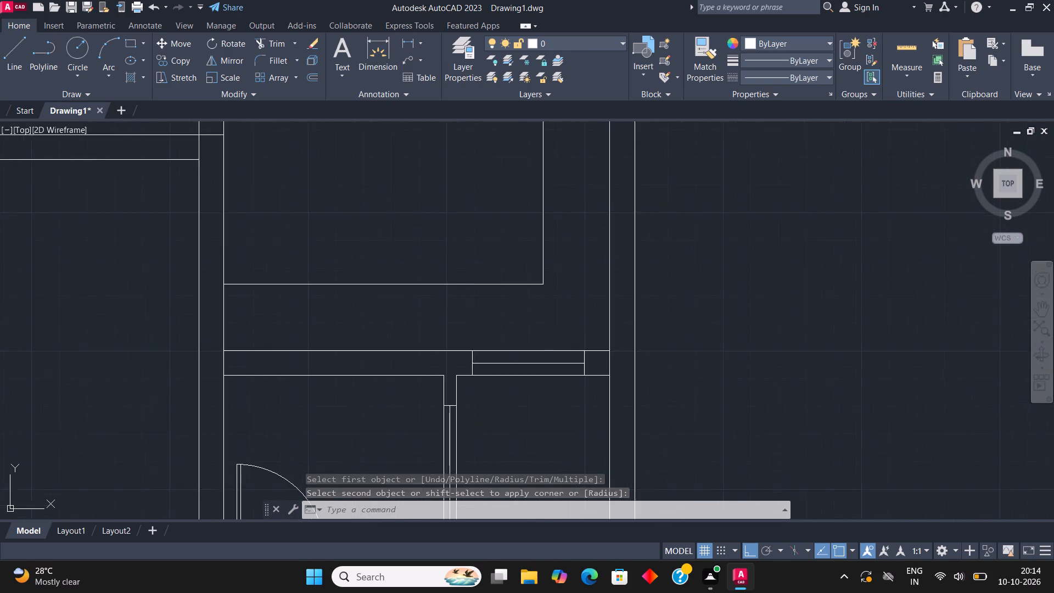
middle_drag(466, 301, 442, 316)
click(127, 43)
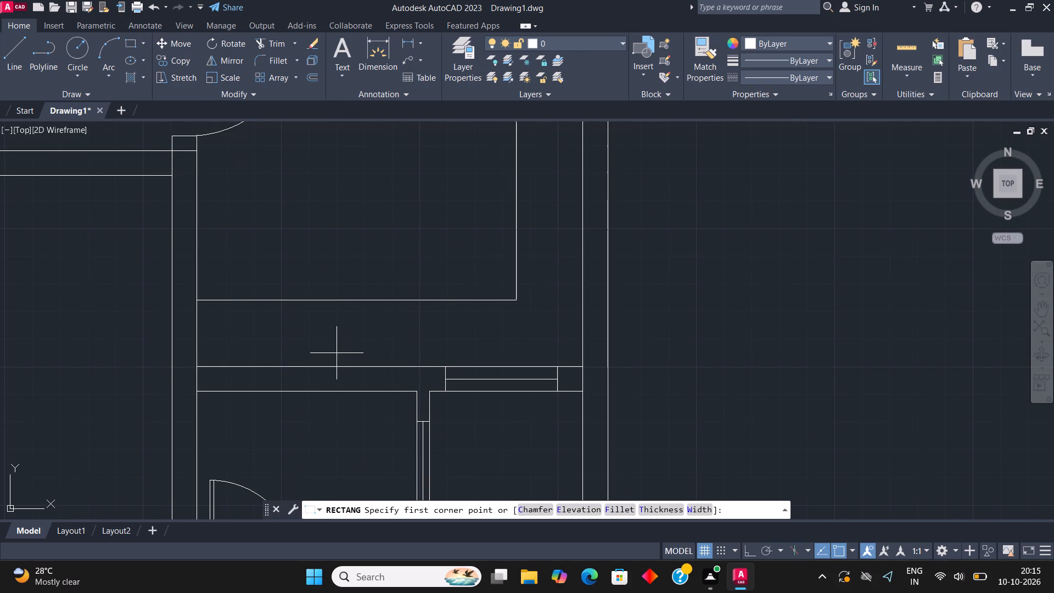
scroll(318, 355, up, 1)
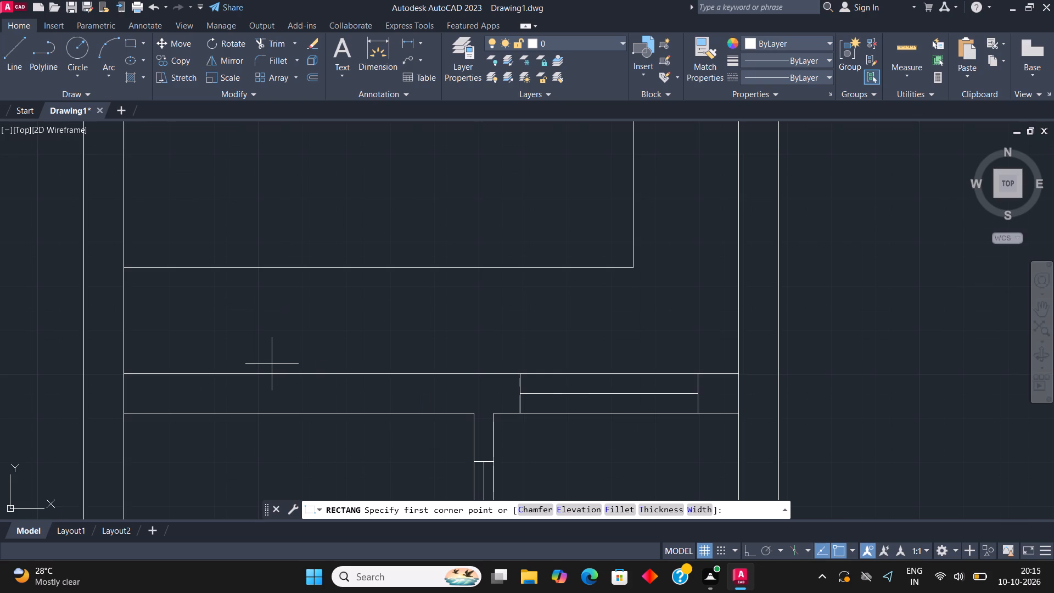
scroll(389, 399, down, 2)
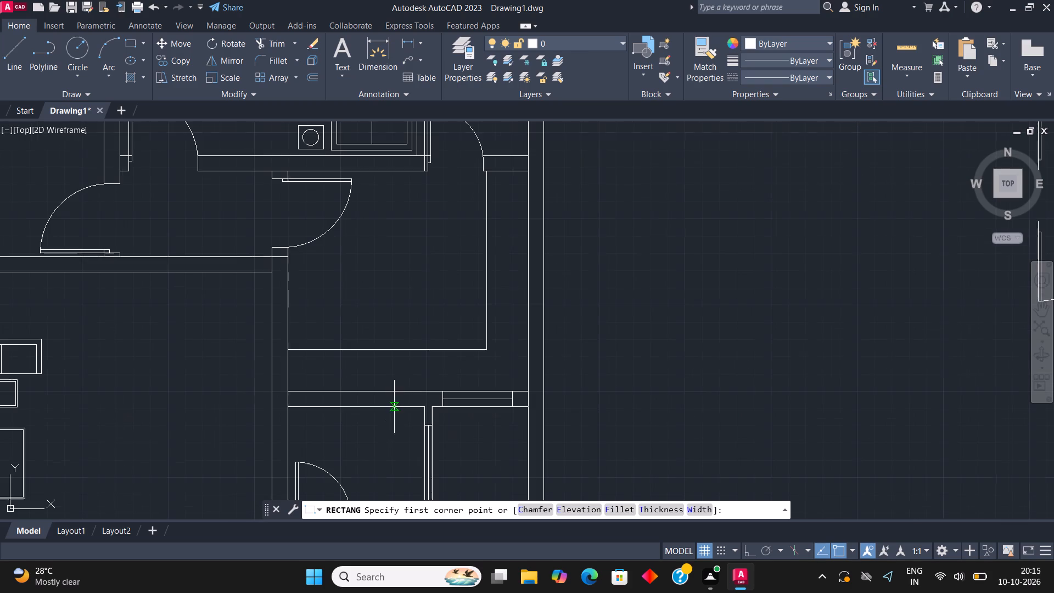
middle_drag(508, 247, 512, 285)
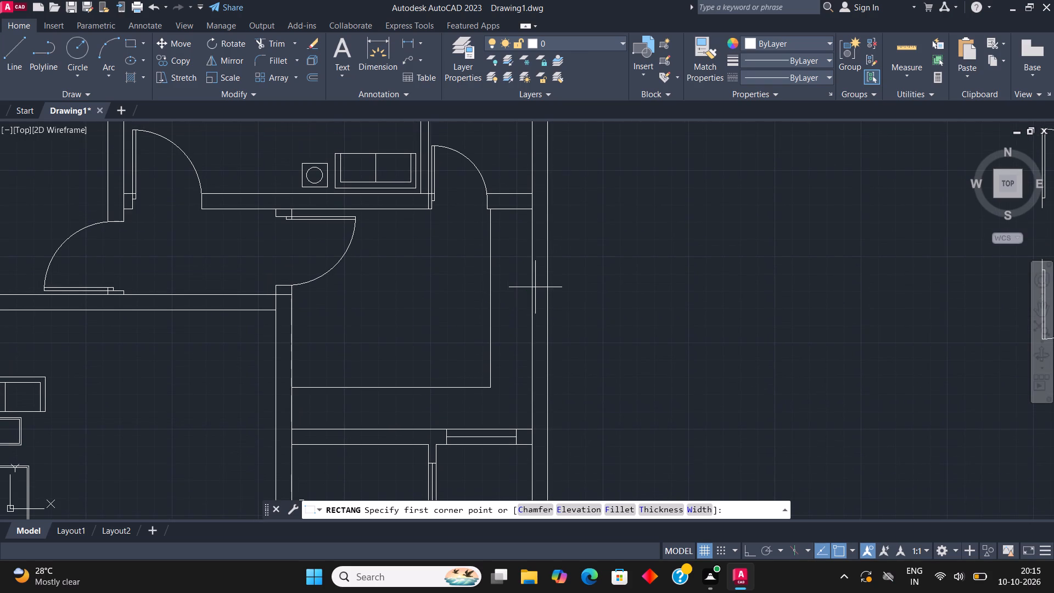
middle_drag(552, 306, 575, 271)
scroll(366, 423, up, 1)
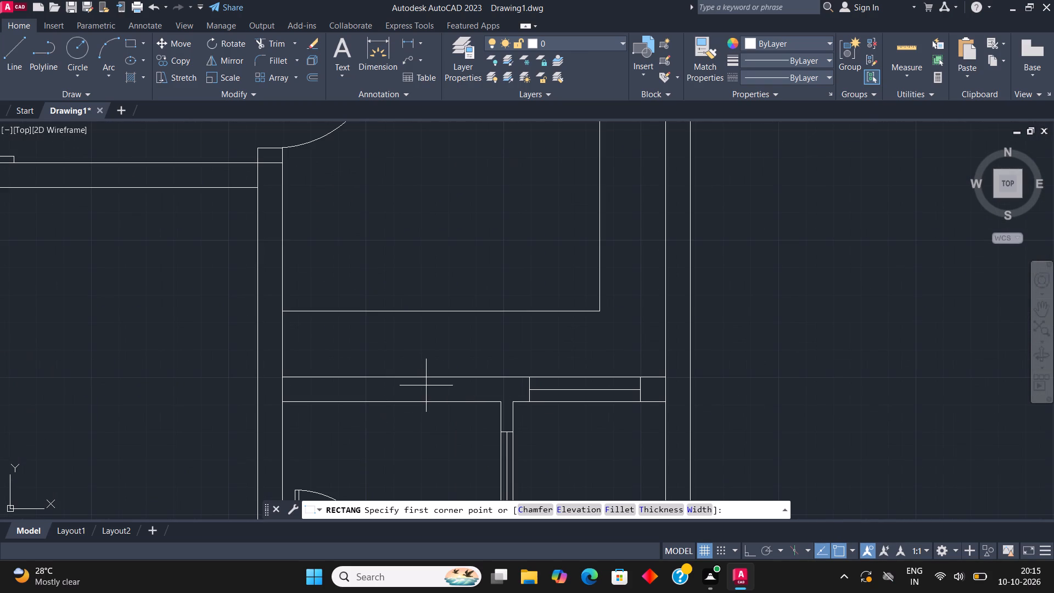
middle_drag(442, 374, 399, 382)
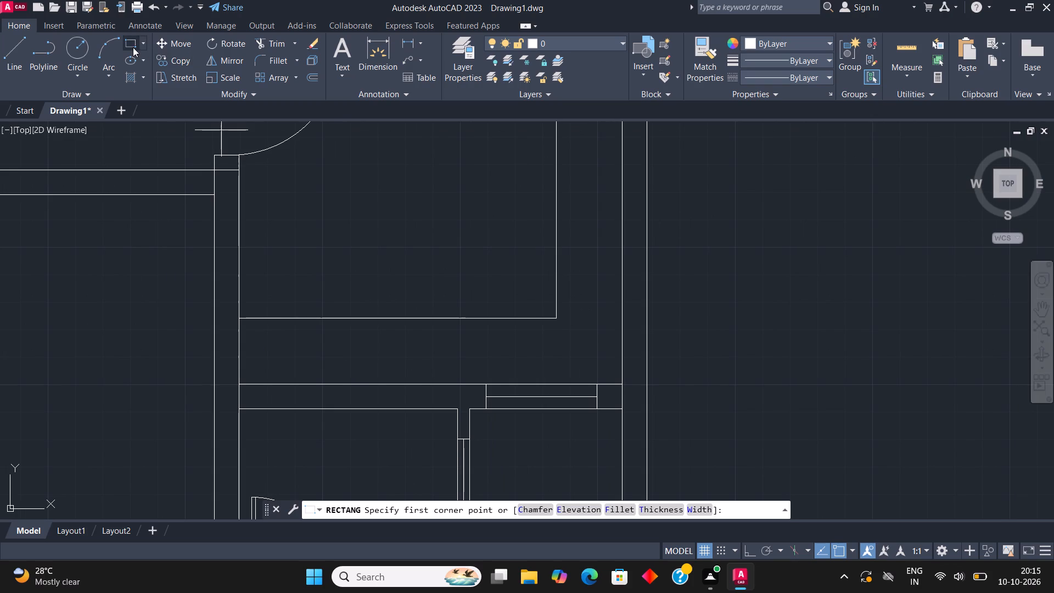
click(133, 47)
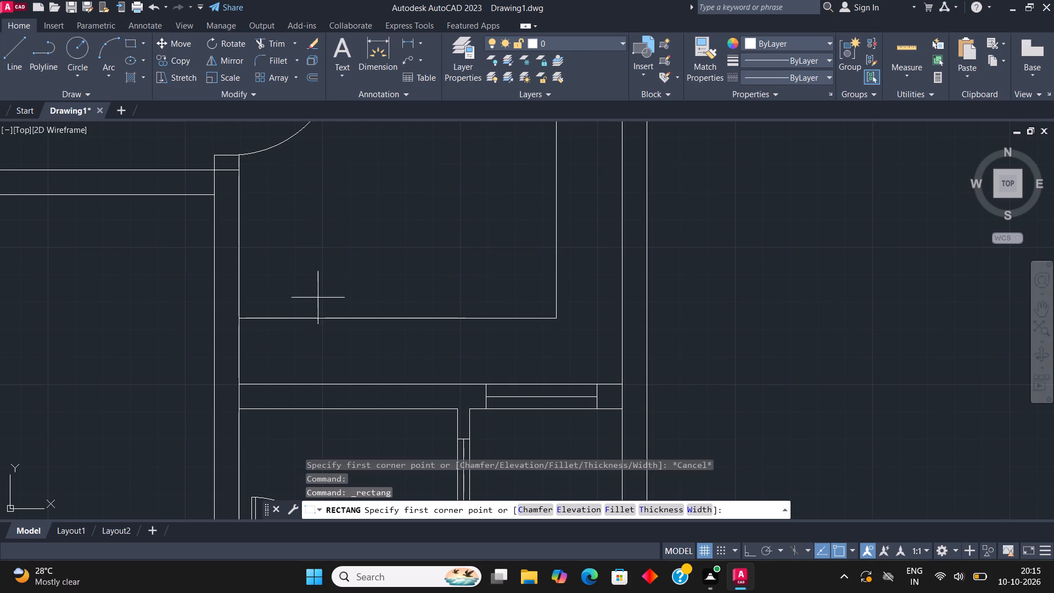
scroll(320, 309, up, 1)
click(295, 333)
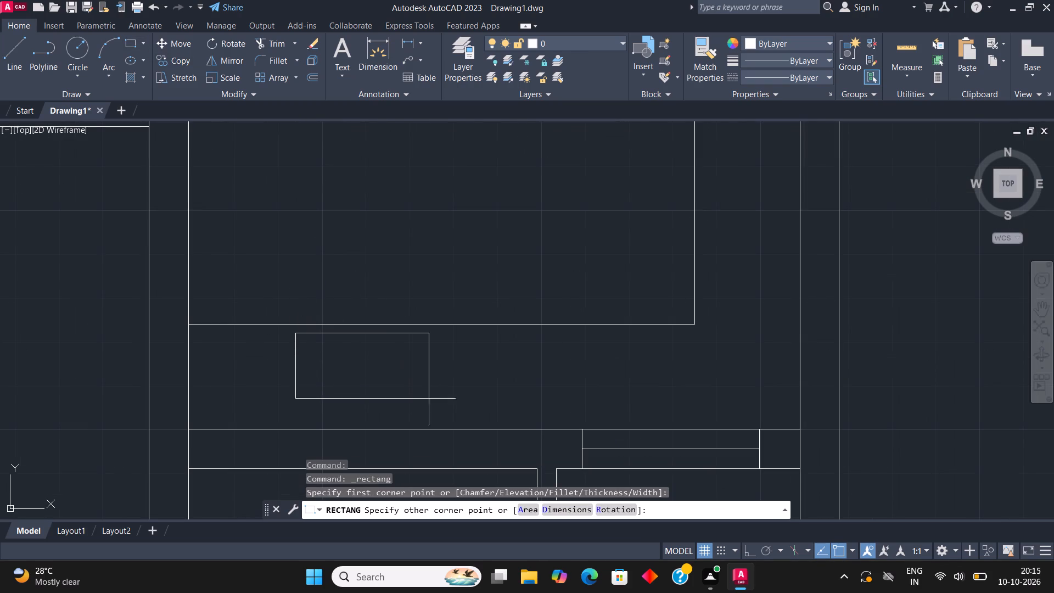
click(464, 419)
Draw a burner circle in the upper left part of the stove rectangle, leaving space around it.
middle_drag(458, 409, 455, 335)
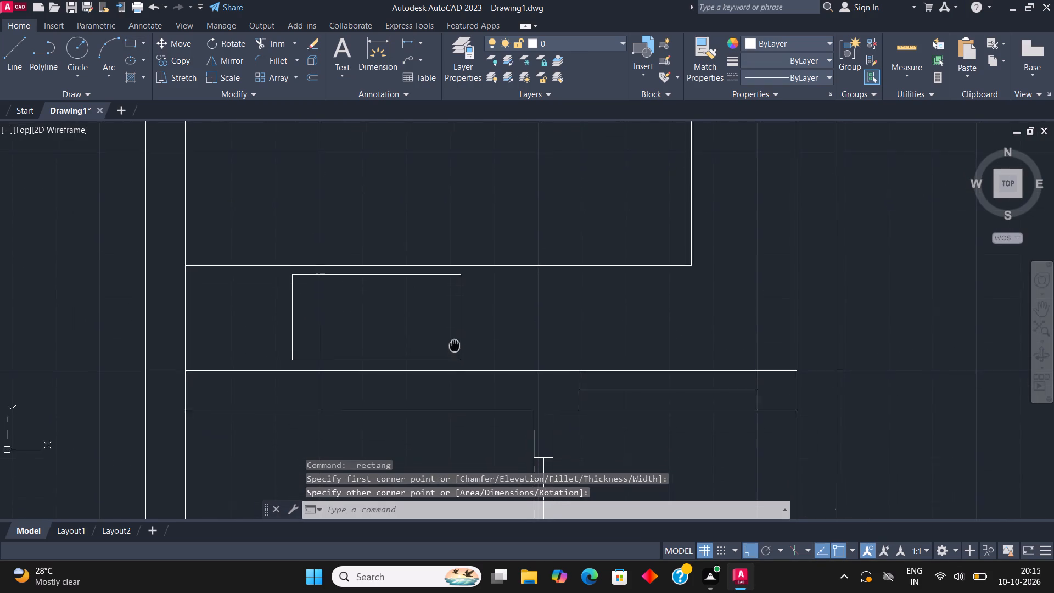
middle_drag(455, 335, 452, 321)
click(72, 39)
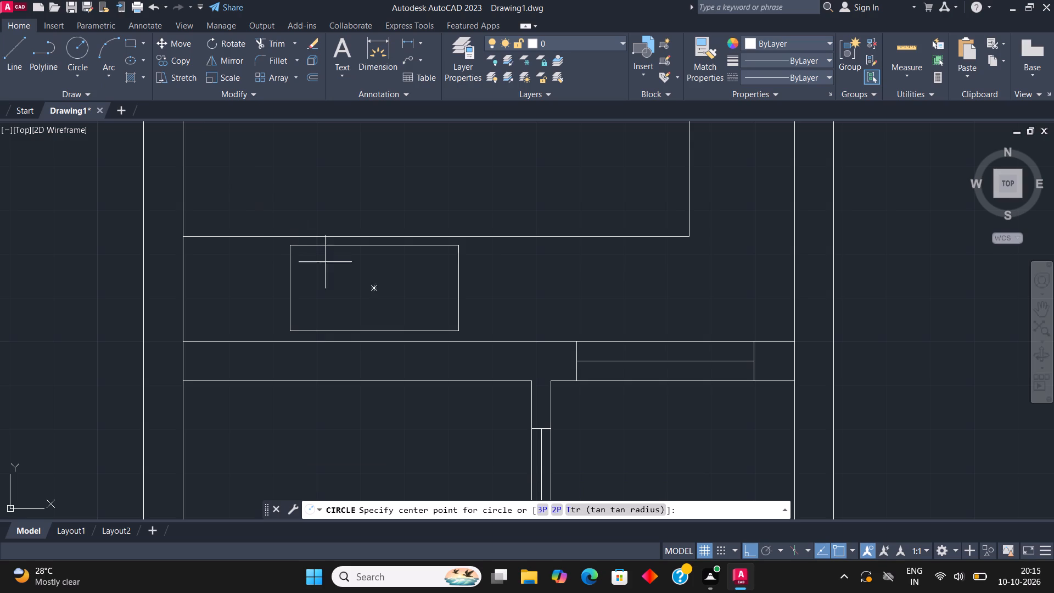
scroll(350, 283, up, 1)
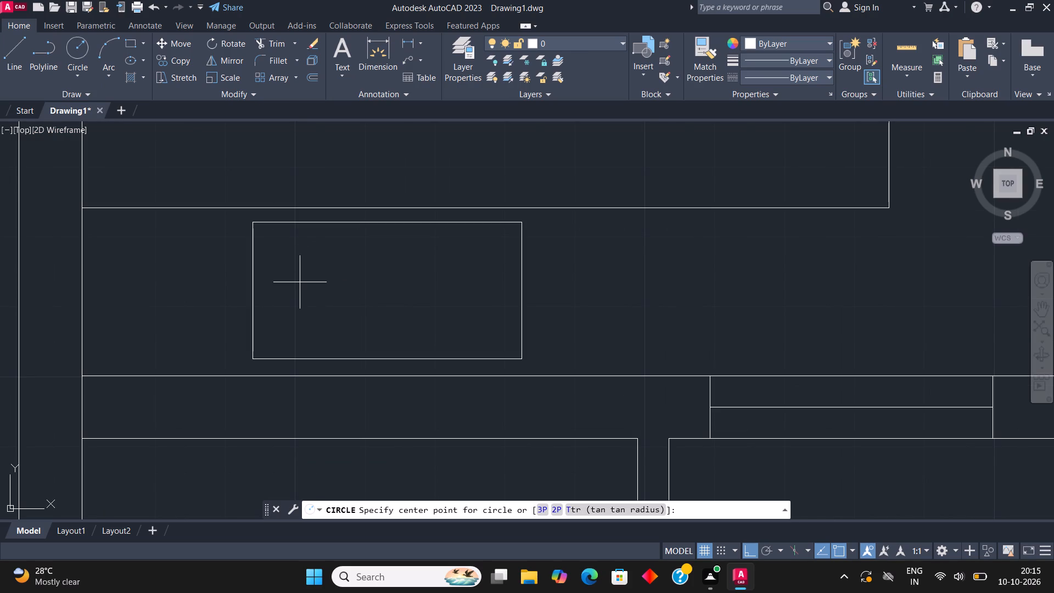
click(300, 282)
click(332, 303)
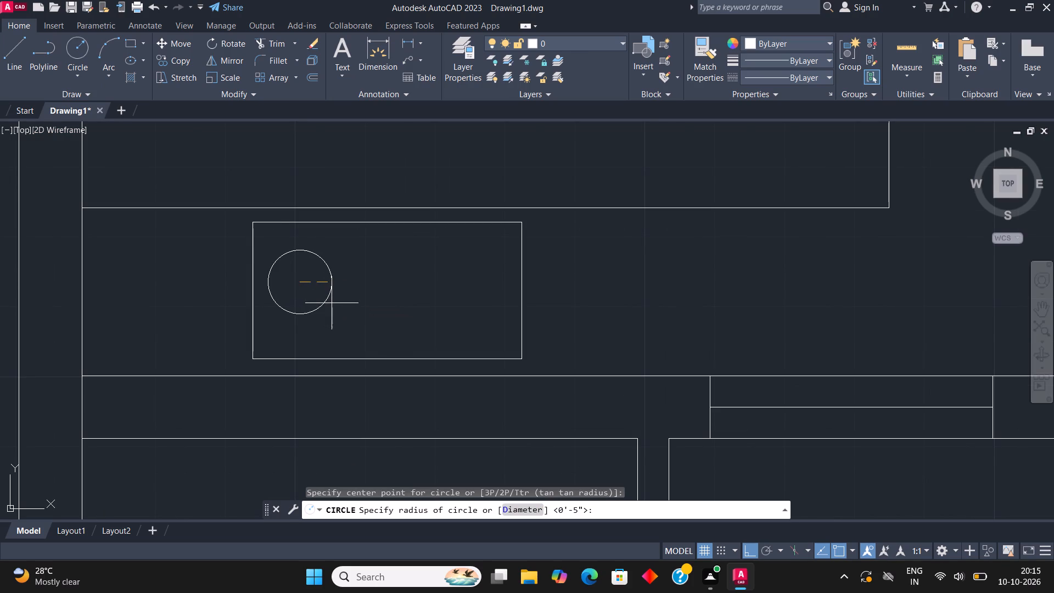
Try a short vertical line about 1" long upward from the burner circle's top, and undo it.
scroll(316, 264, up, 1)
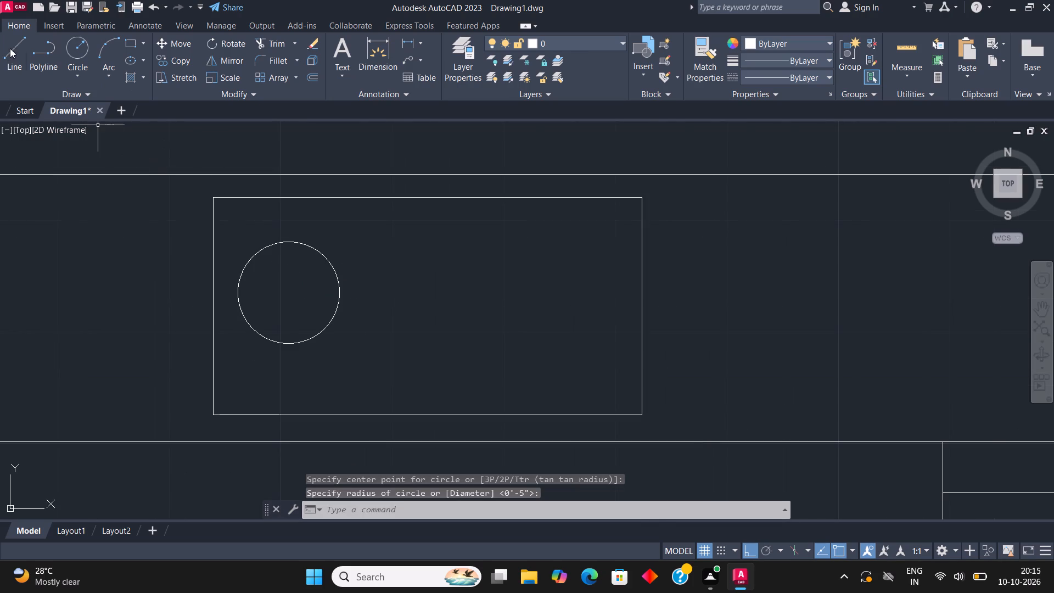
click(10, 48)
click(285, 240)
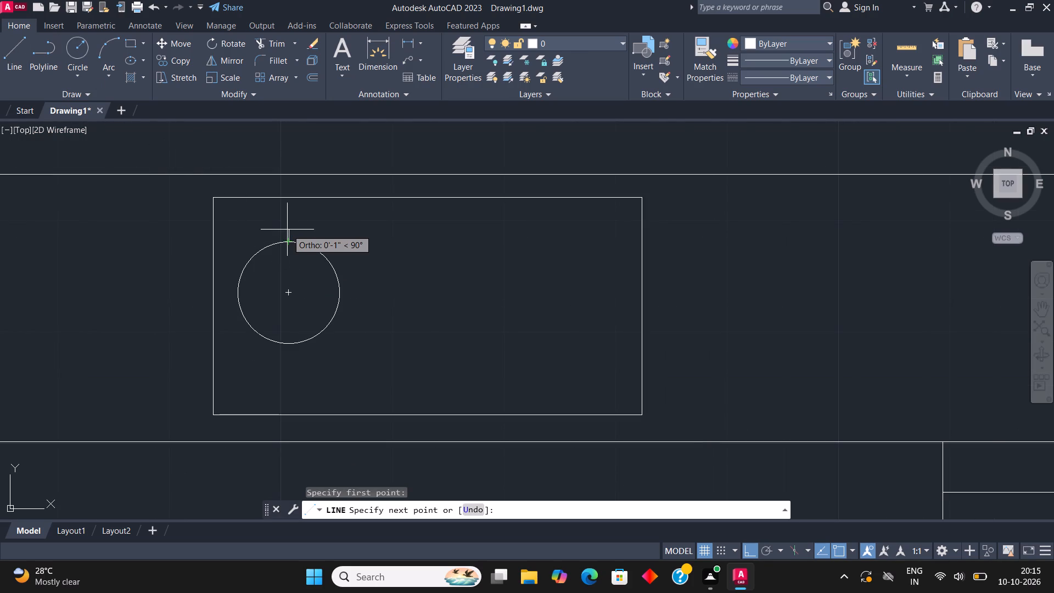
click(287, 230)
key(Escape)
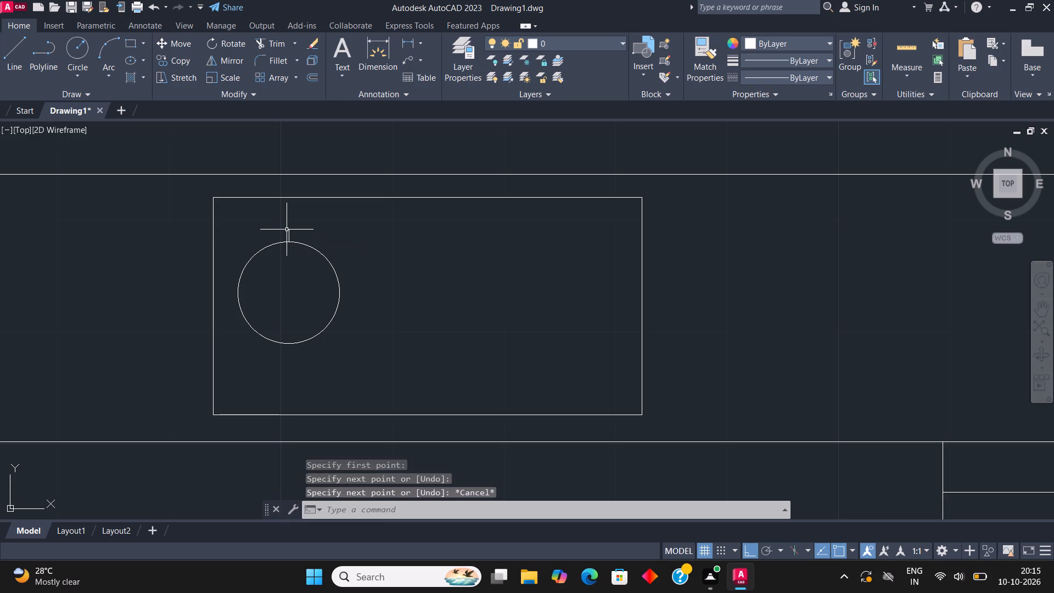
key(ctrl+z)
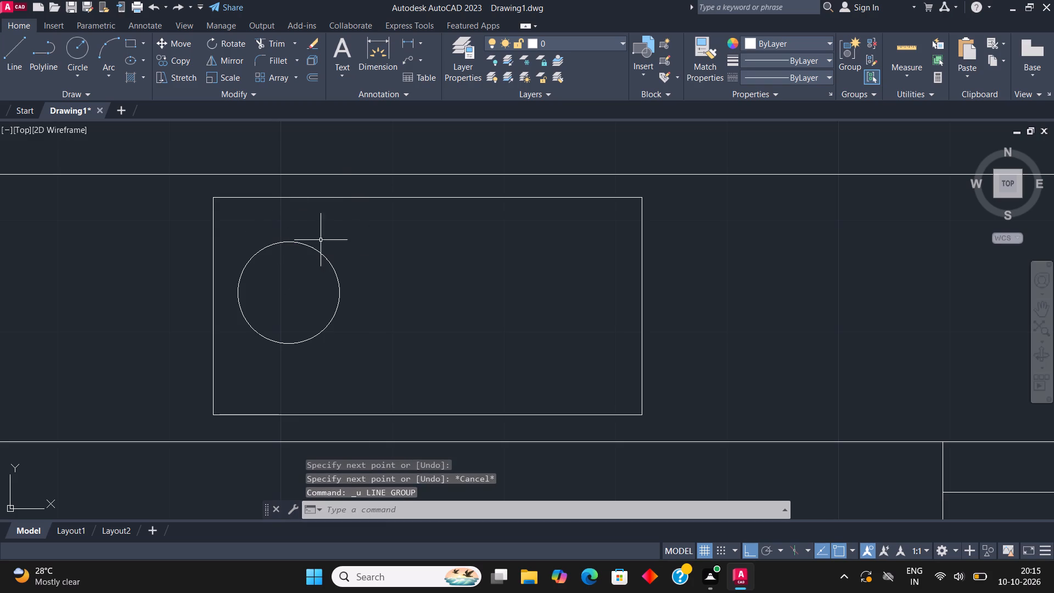
Draw a vertical tick line about 2" long upward from the top quadrant of the burner circle.
click(19, 49)
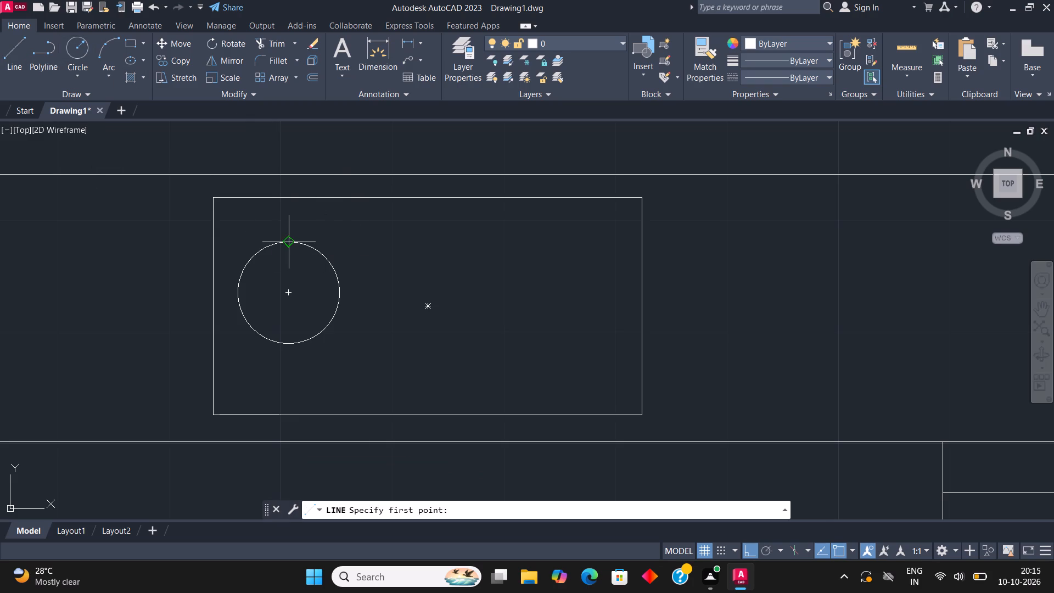
click(289, 238)
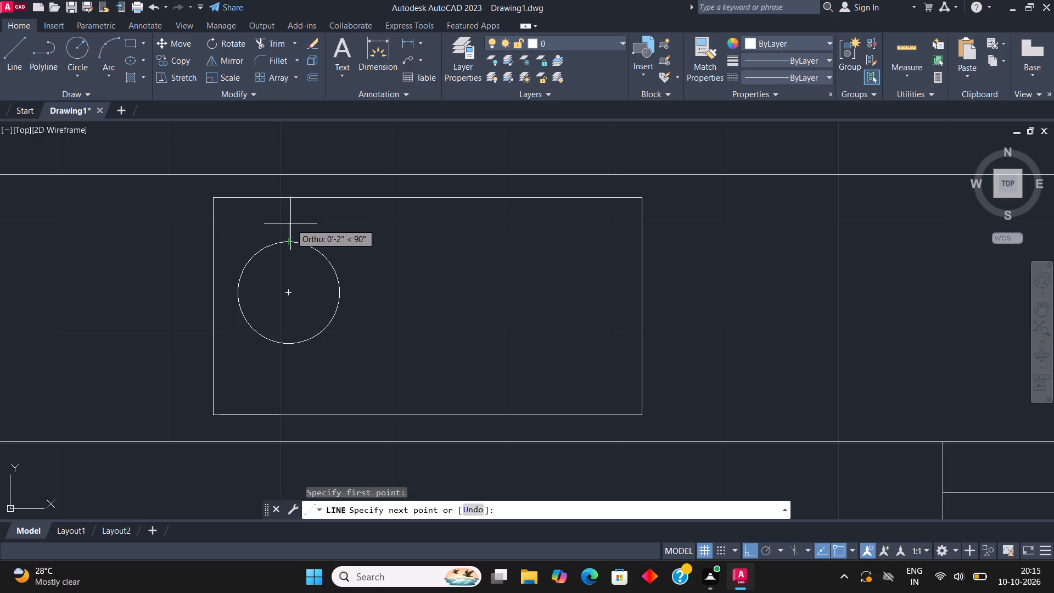
click(290, 223)
key(Escape)
Copy the vertical tick straight down so it extends from the bottom of the burner circle.
click(291, 230)
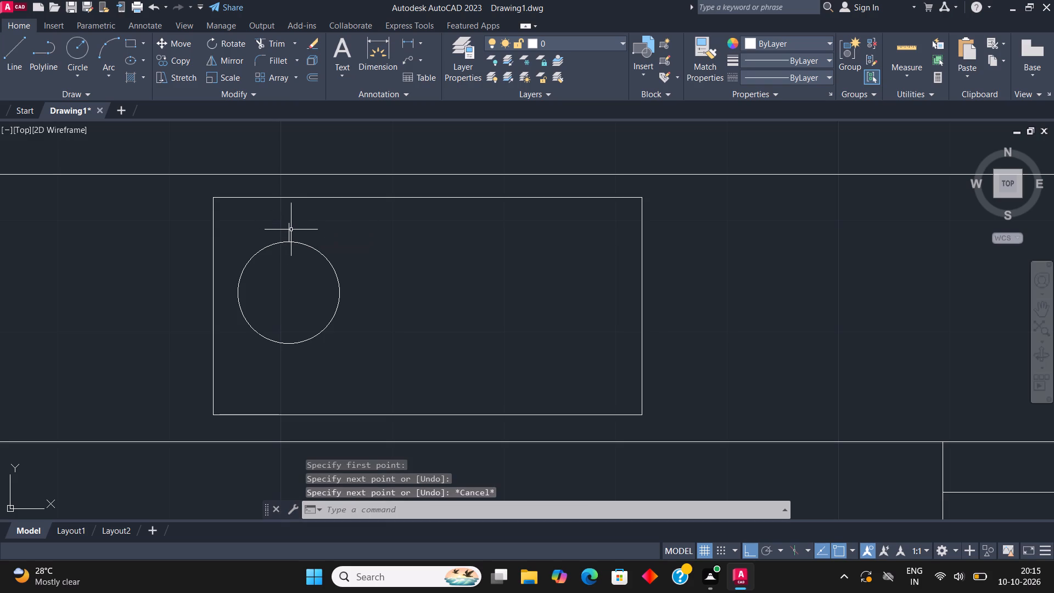
click(290, 230)
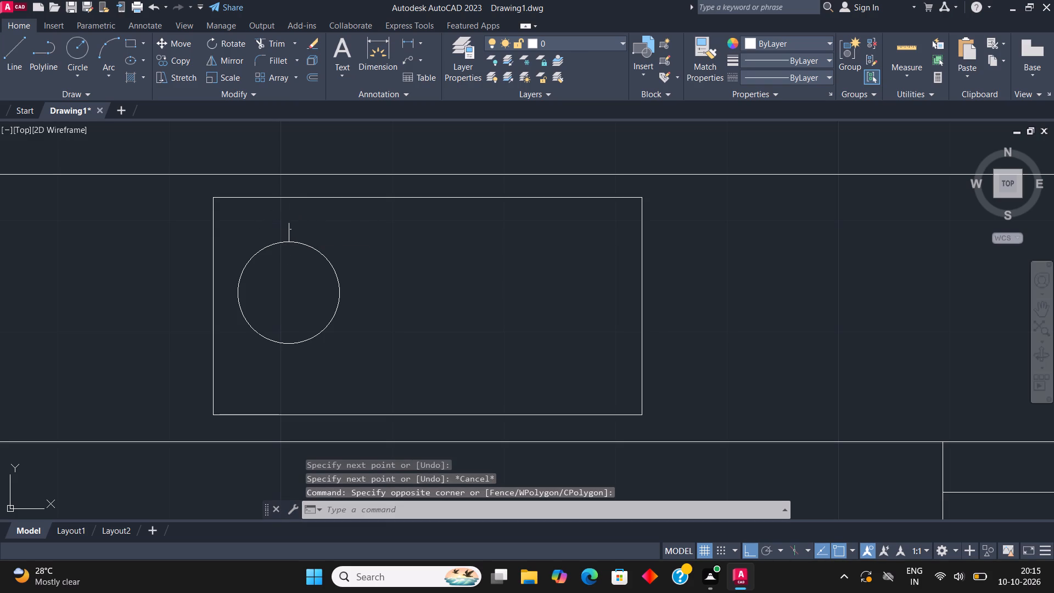
click(292, 227)
click(257, 225)
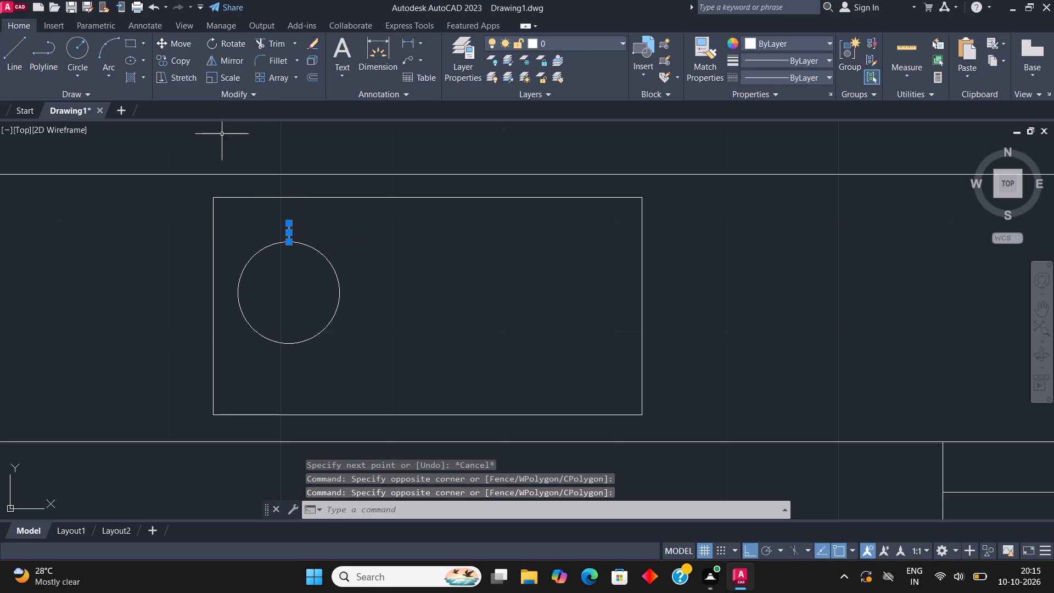
click(180, 58)
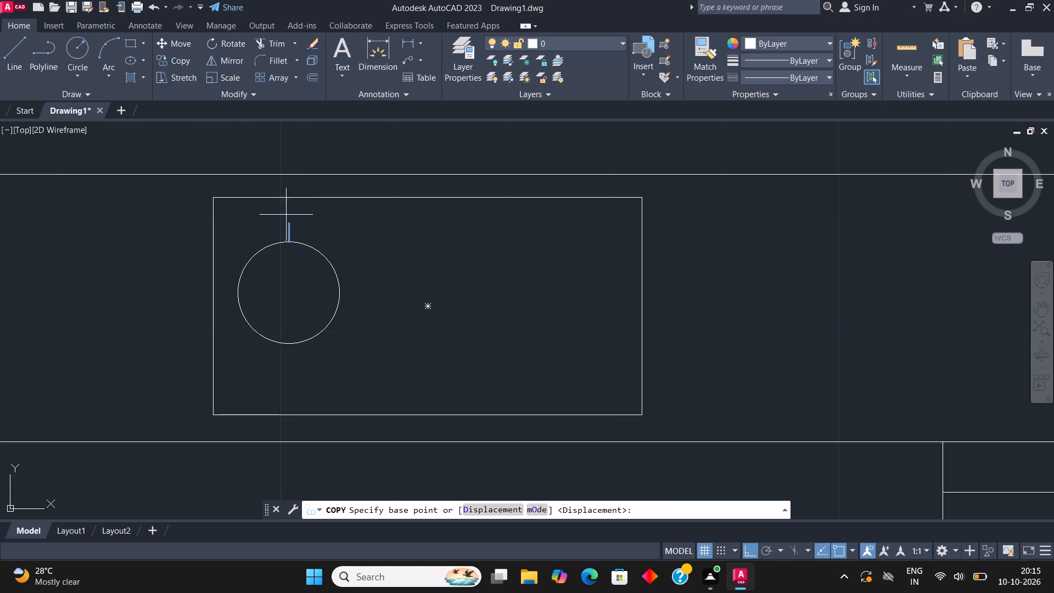
click(287, 217)
click(293, 340)
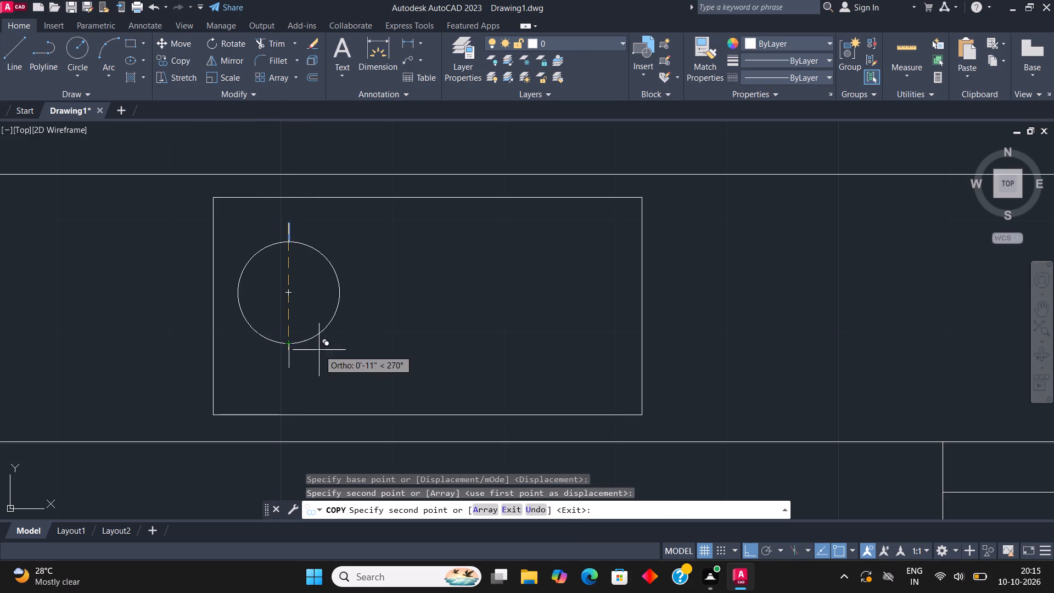
key(Escape)
Draw a short horizontal tick line outward from the right quadrant of the burner circle.
click(14, 54)
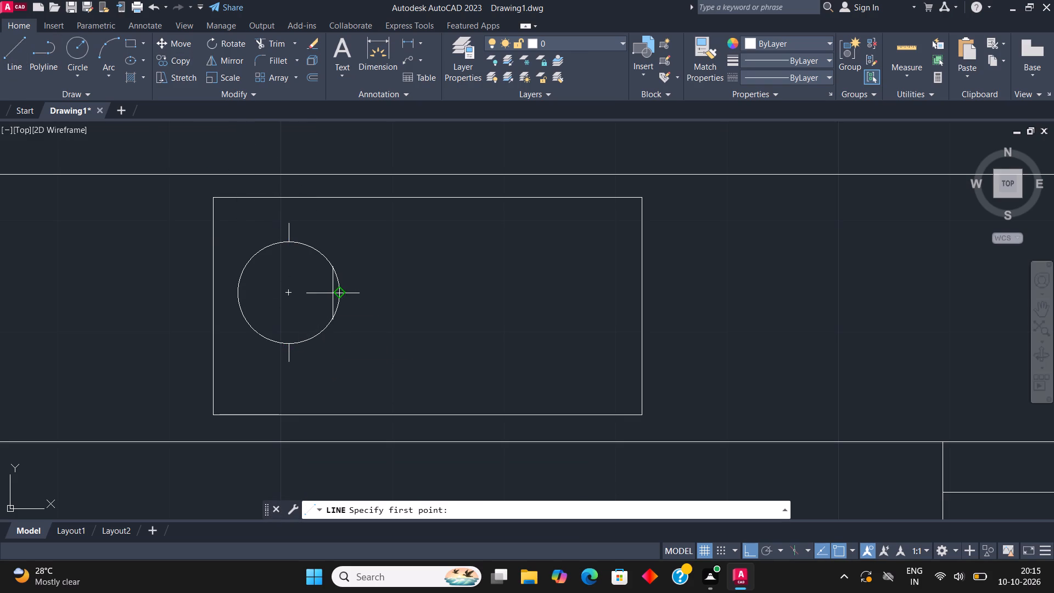
click(333, 294)
click(360, 295)
key(Escape)
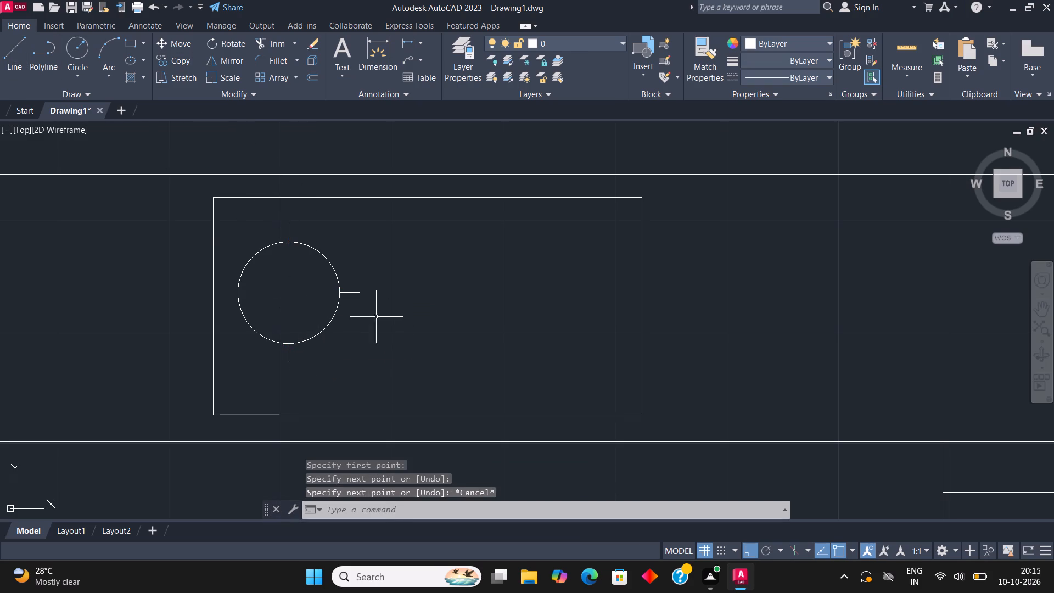
Copy the horizontal tick across to the left side of the burner circle.
click(355, 292)
click(181, 68)
click(180, 63)
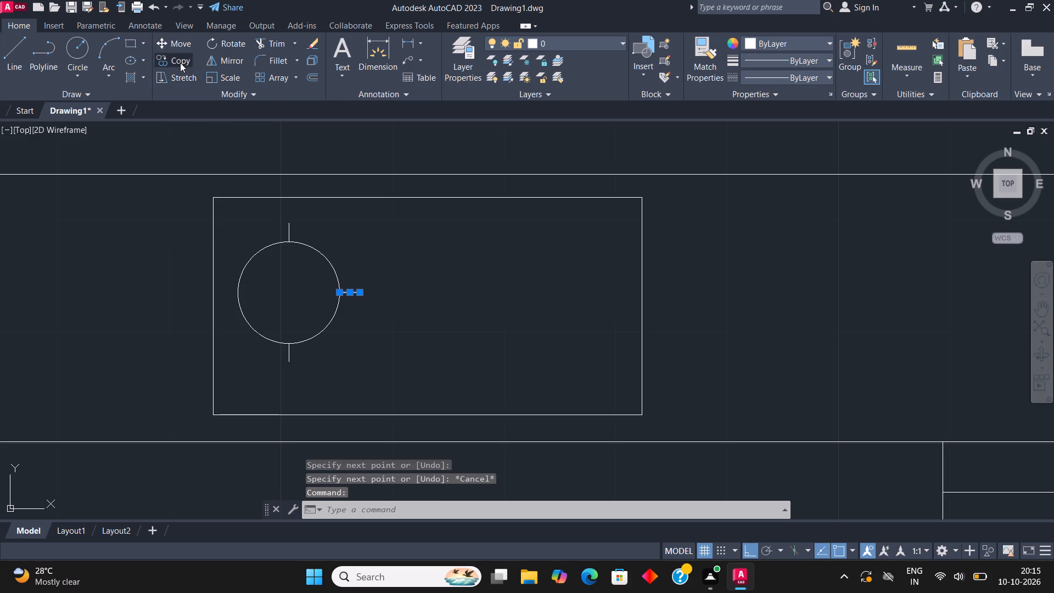
click(356, 291)
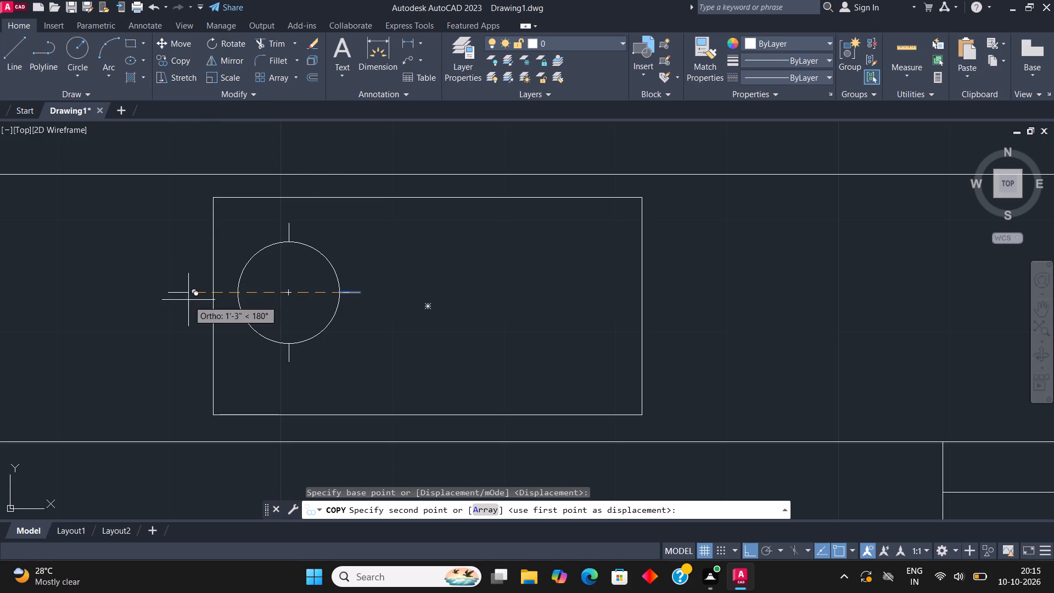
click(234, 293)
key(Escape)
Copy the burner circle with its four ticks horizontally from its centre to the right part of the stove rectangle.
scroll(328, 237, down, 1)
middle_drag(341, 251, 344, 252)
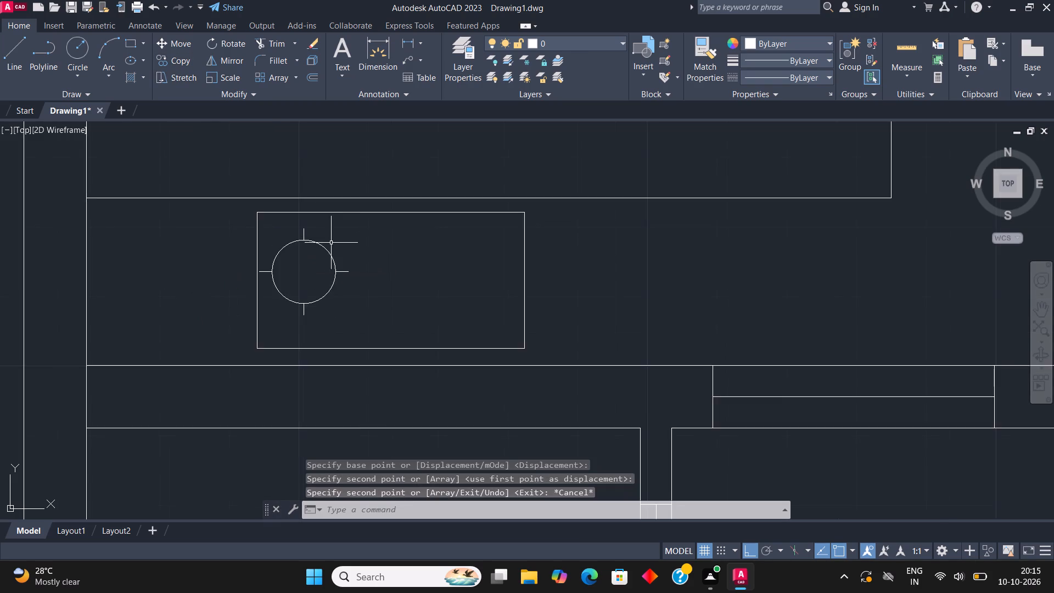
middle_drag(344, 252, 357, 261)
scroll(351, 298, up, 1)
click(363, 328)
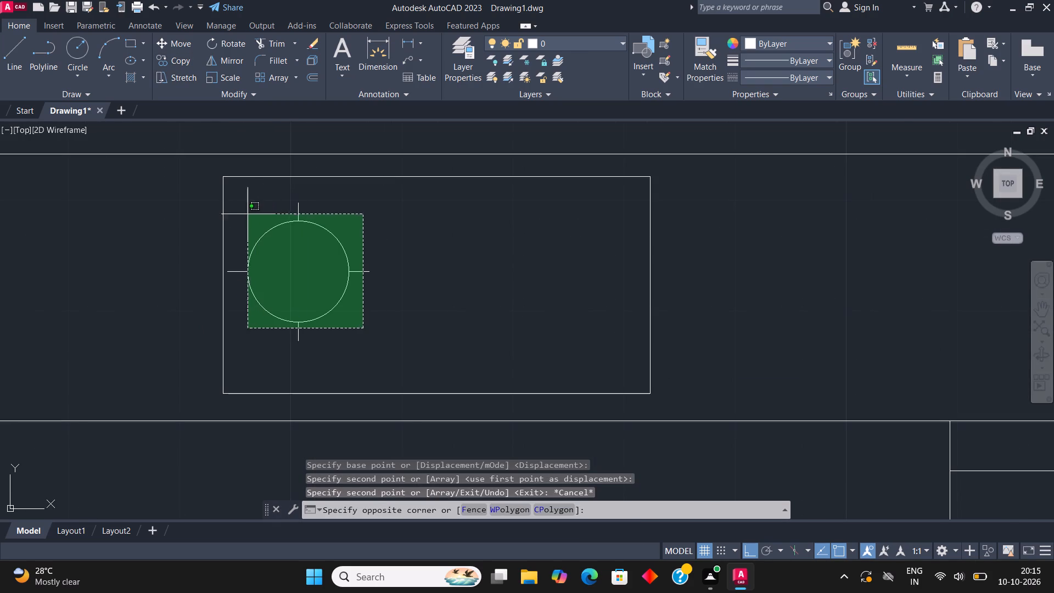
click(242, 204)
click(175, 61)
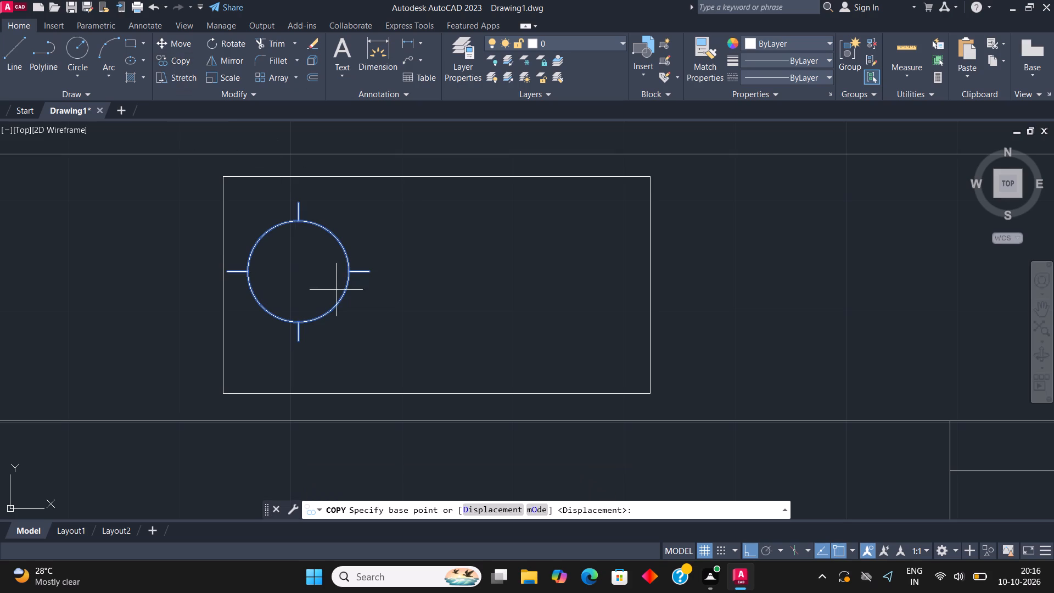
click(301, 275)
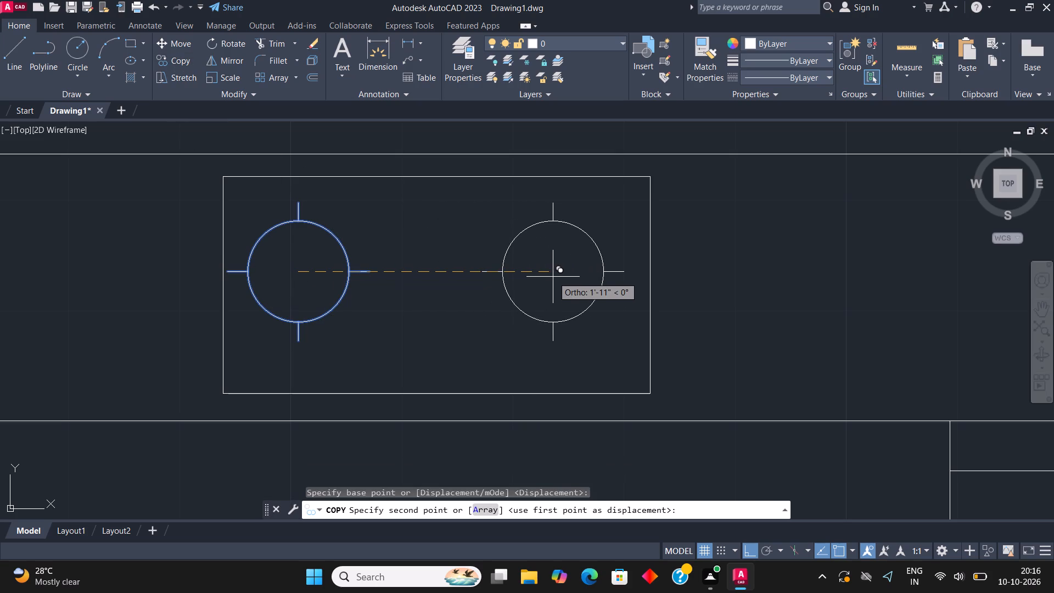
click(570, 277)
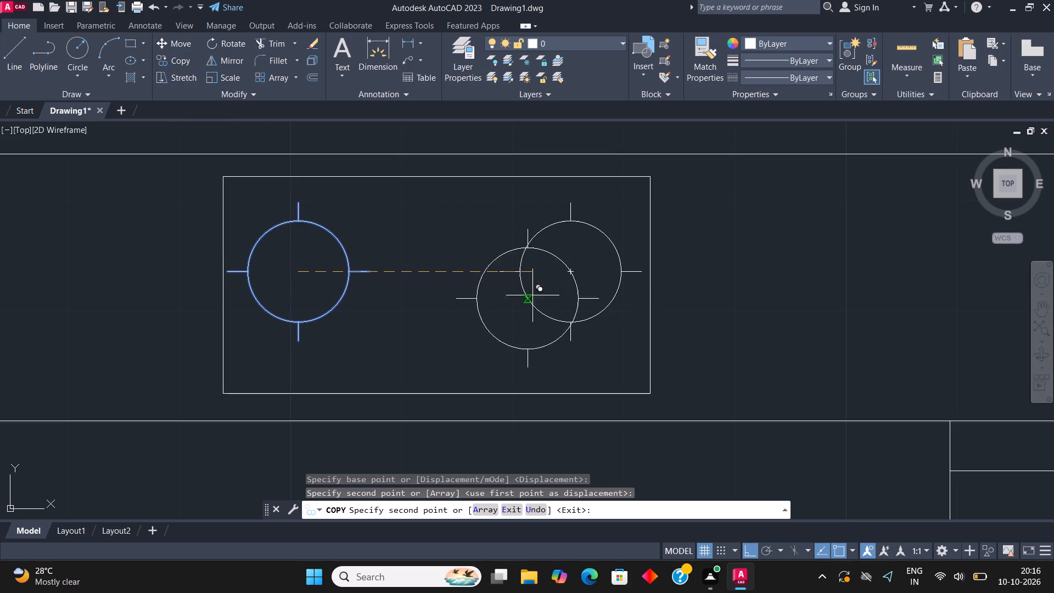
Place a third burner copy, with Ortho off, between the two burners and slightly below them in the stove rectangle.
key(F8)
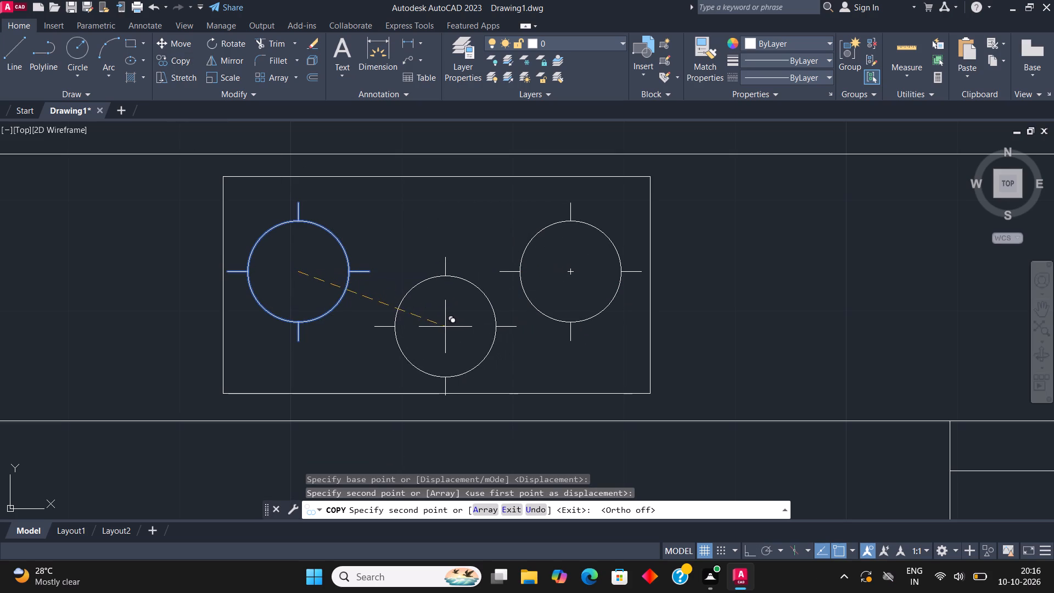
click(435, 318)
key(Escape)
Draw an upright sink rectangle inside the vertical counter strip along the kitchen's right wall.
scroll(404, 289, down, 4)
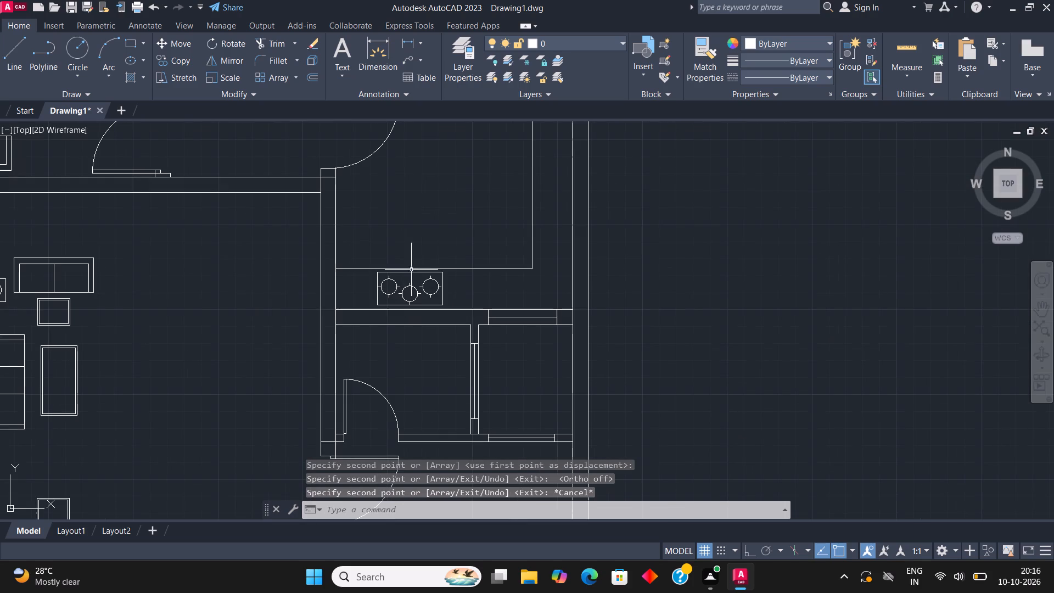
middle_drag(508, 315, 542, 404)
scroll(542, 404, up, 1)
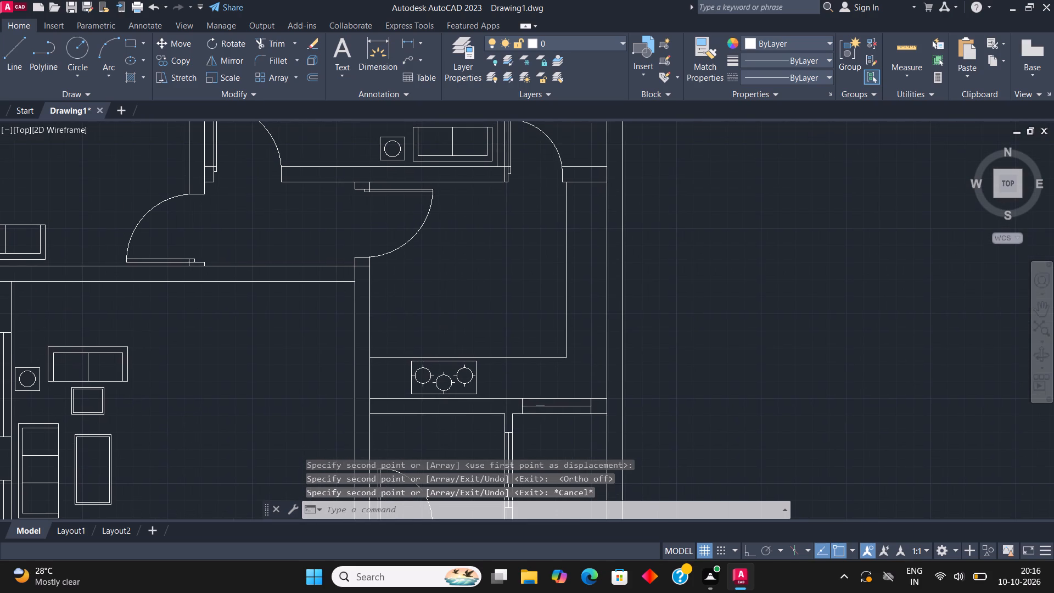
click(132, 44)
scroll(414, 158, down, 1)
middle_drag(414, 166, 395, 212)
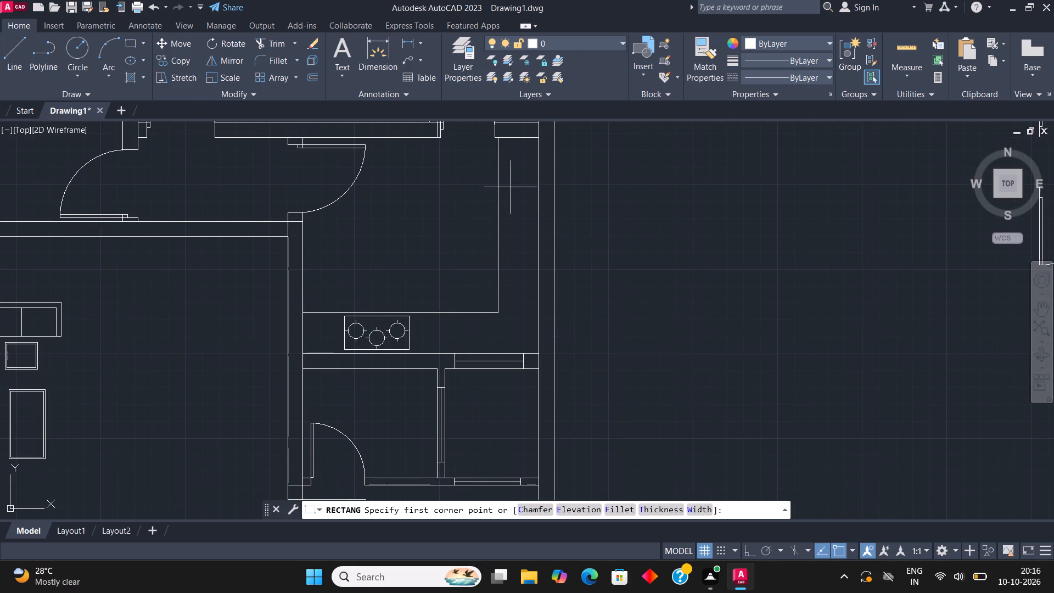
middle_drag(511, 186, 509, 215)
scroll(509, 215, up, 2)
click(486, 205)
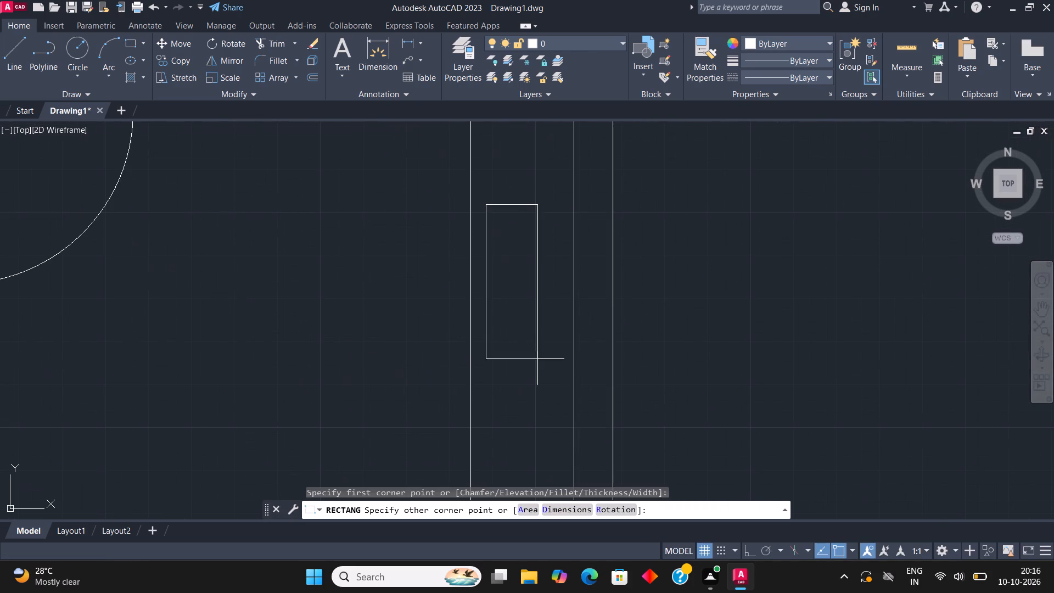
click(559, 354)
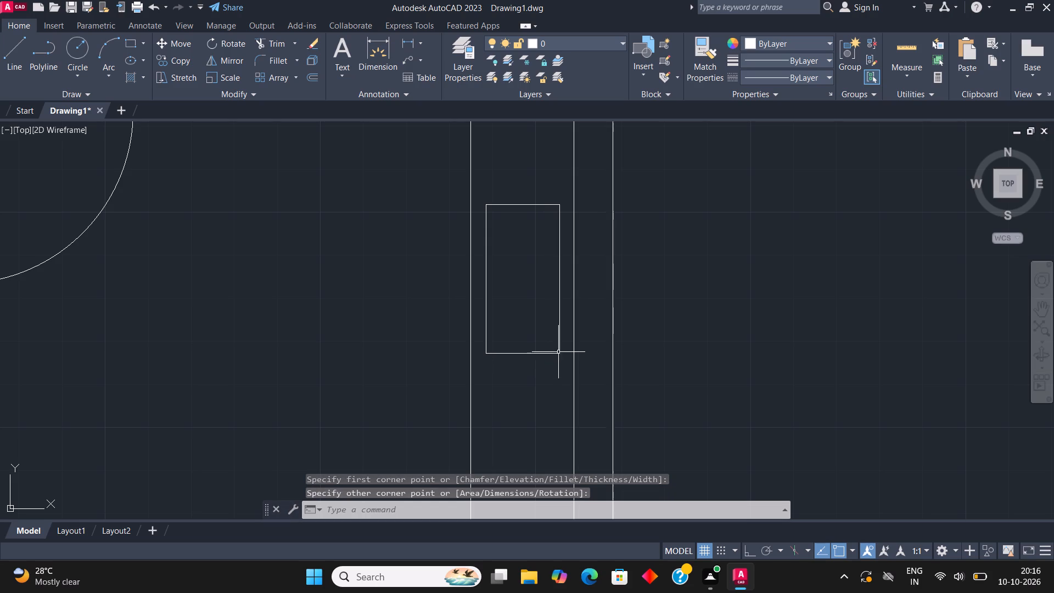
Draw a horizontal line between the side midpoints of the sink rectangle to split it into two halves.
click(20, 47)
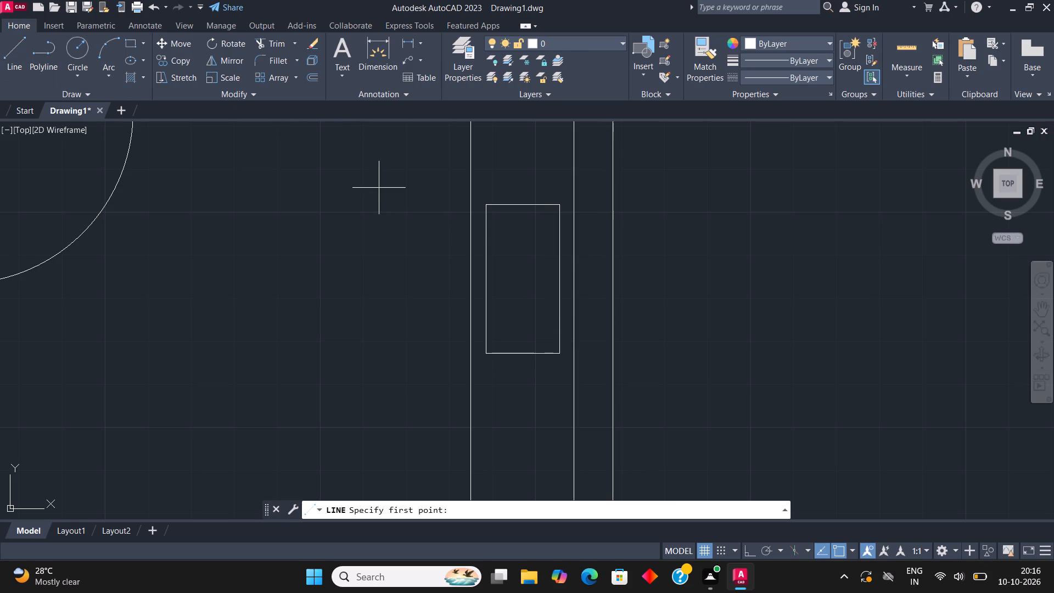
scroll(525, 266, up, 1)
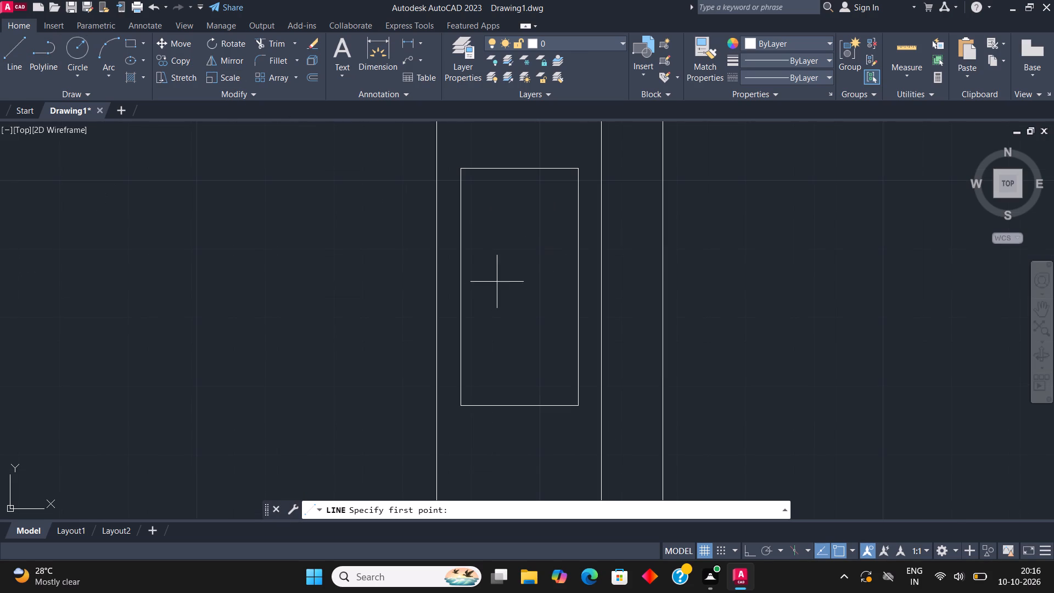
click(466, 287)
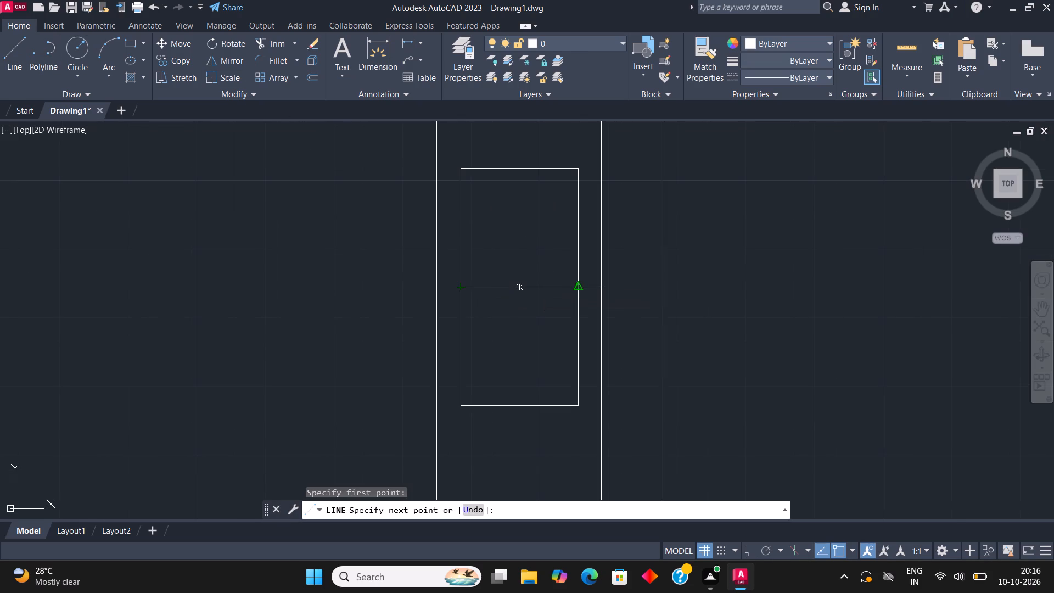
click(575, 288)
Draw an inner basin rectangle in the lower half of the sink, running to its left edge.
click(132, 40)
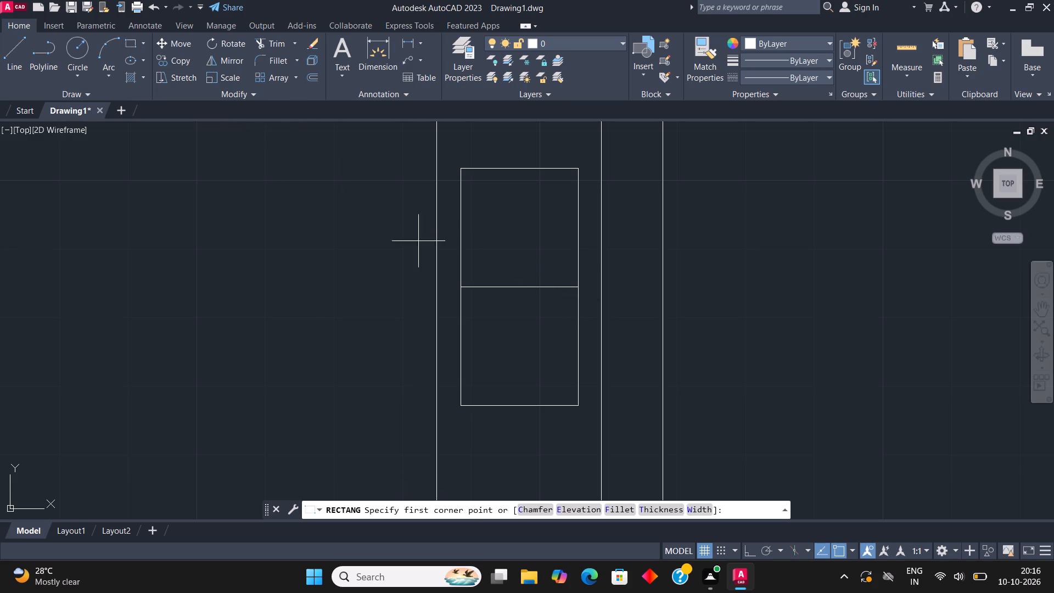
scroll(487, 326, up, 1)
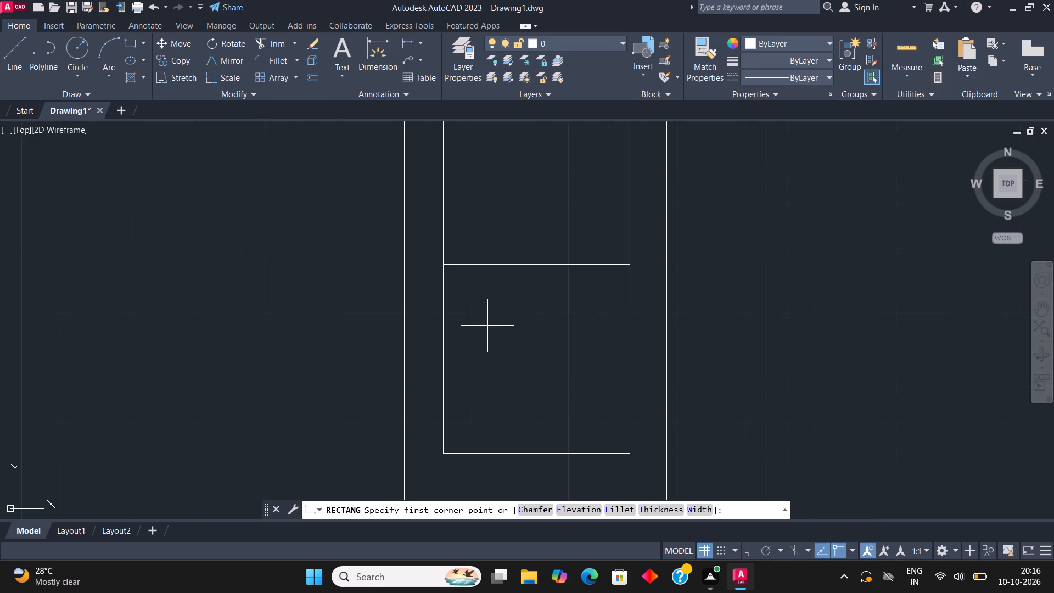
click(618, 443)
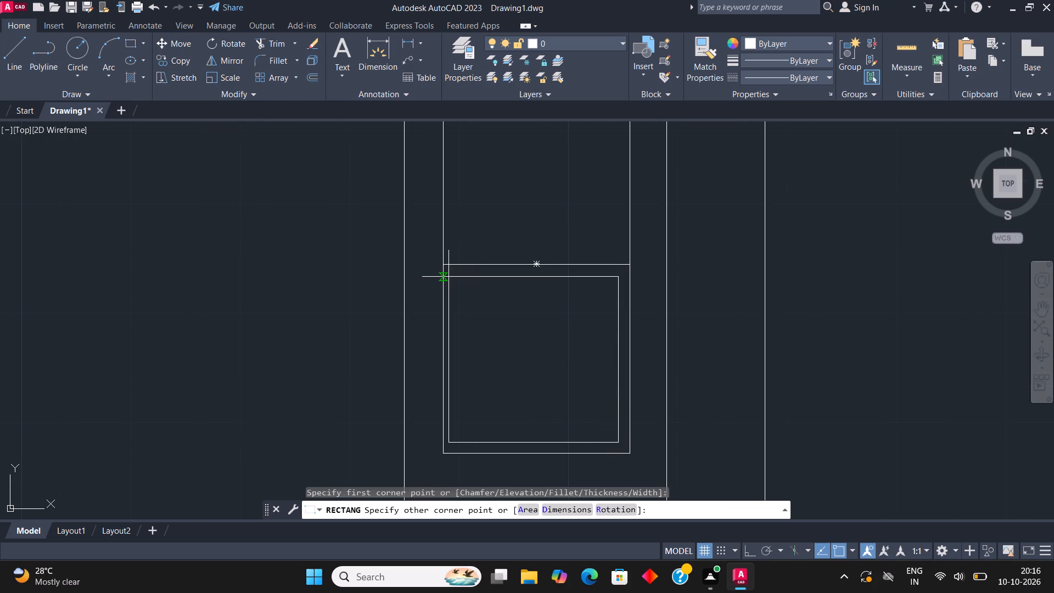
click(449, 273)
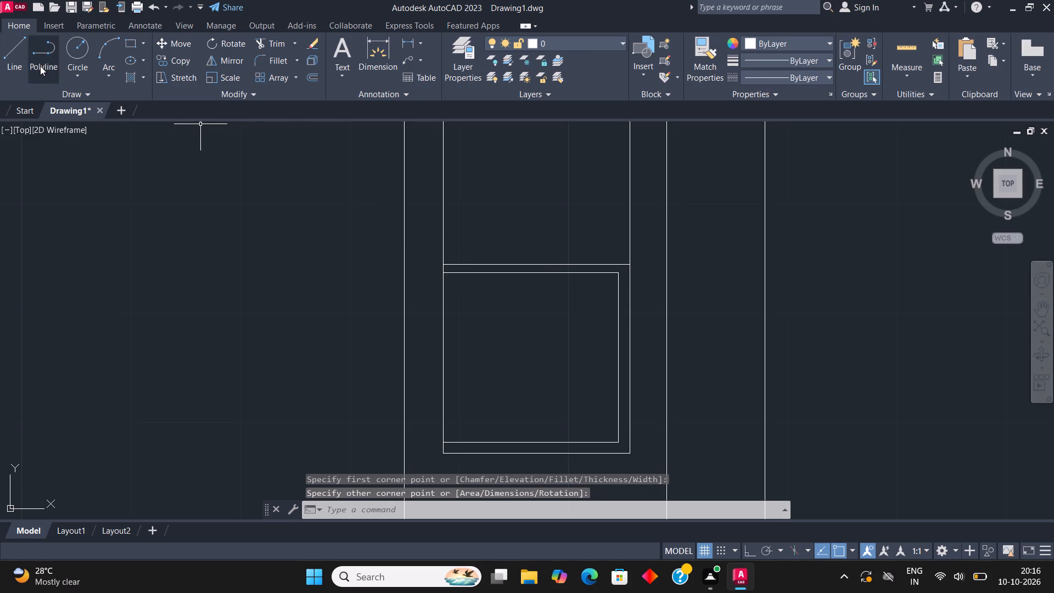
Draw a small drain circle at the centre of the inner basin rectangle.
click(57, 52)
click(77, 44)
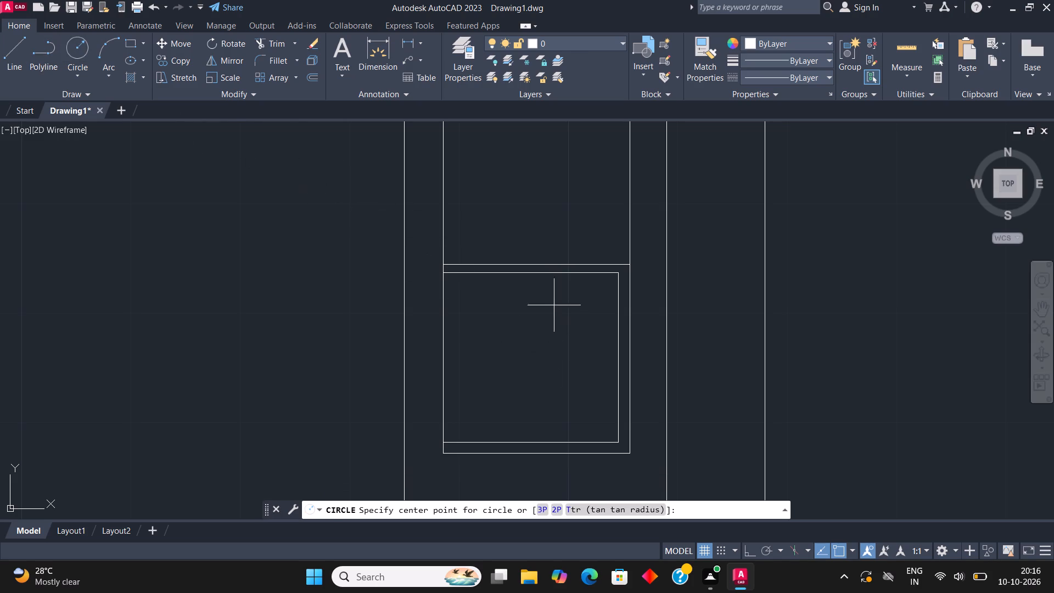
click(533, 357)
click(542, 363)
Draw a horizontal line about 1'-0" long, with Ortho on, near the top of the sink's upper half.
scroll(541, 316, down, 2)
middle_drag(541, 316, 459, 367)
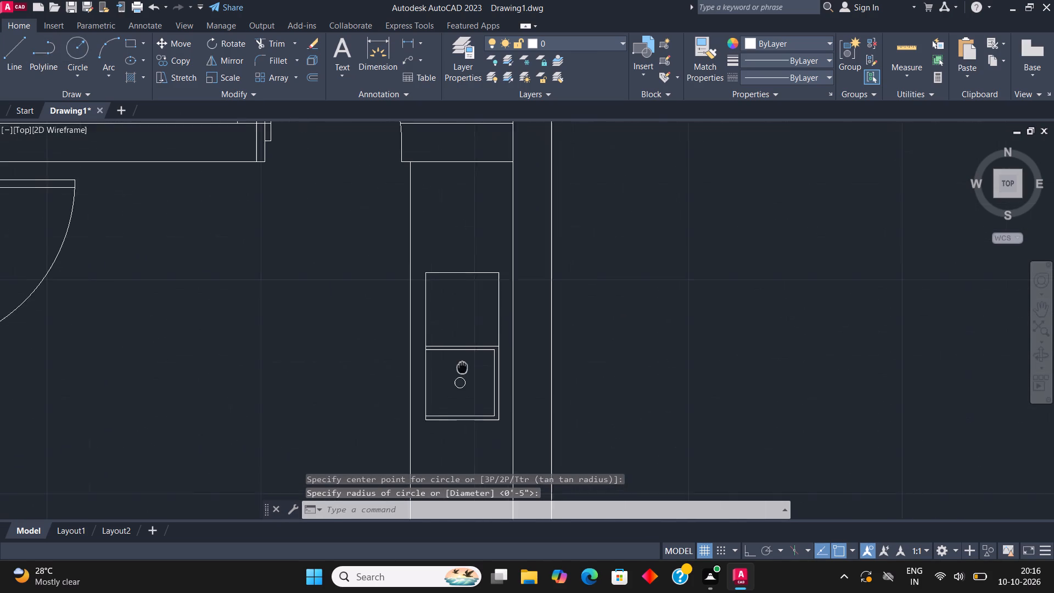
middle_drag(459, 367, 450, 367)
click(25, 49)
scroll(437, 279, up, 2)
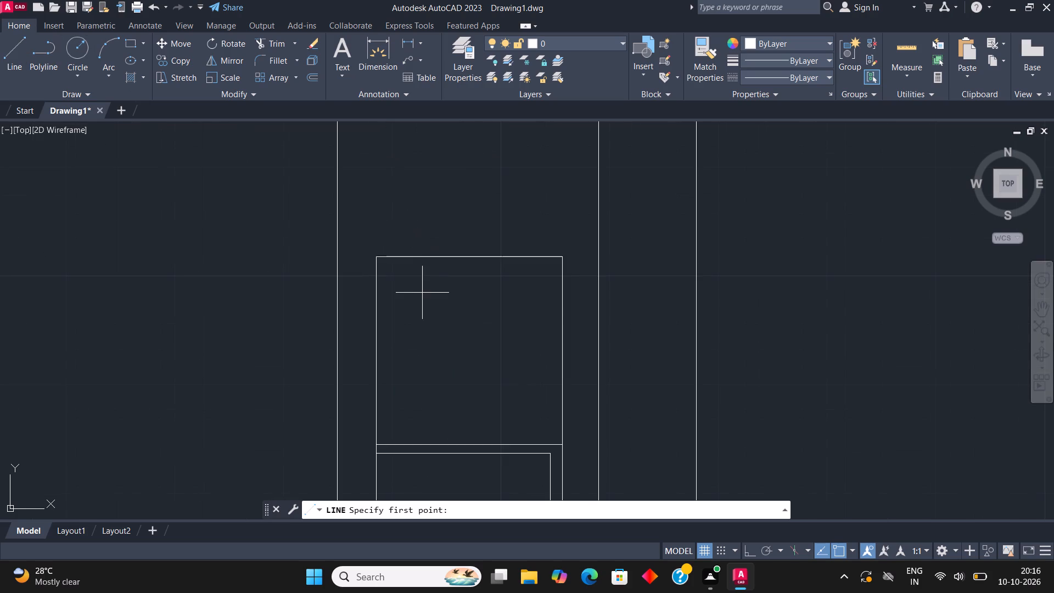
click(399, 272)
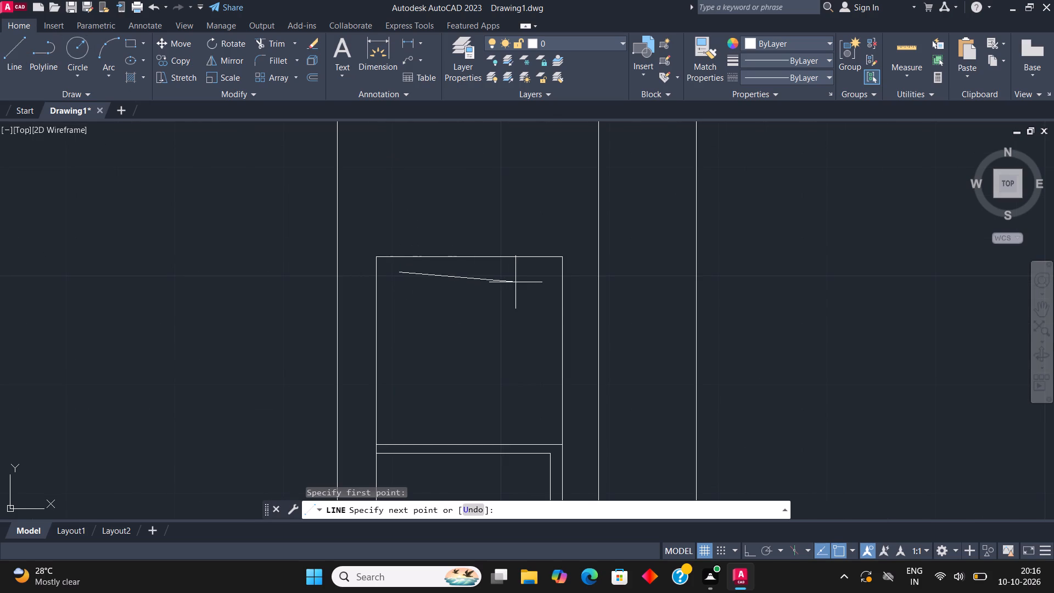
key(F8)
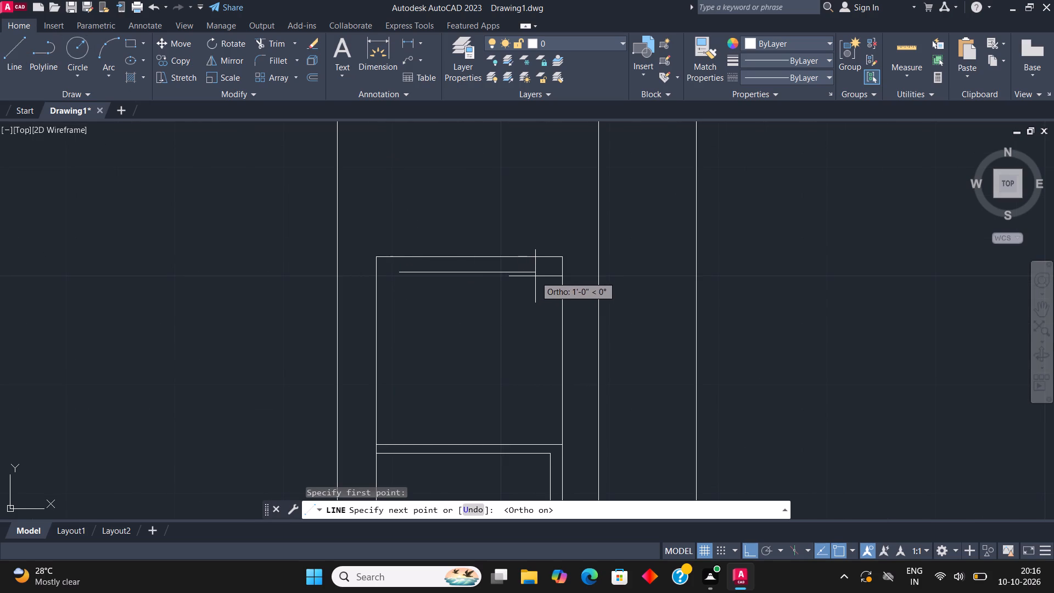
click(536, 276)
key(Escape)
Copy the horizontal line repeatedly straight down at small intervals to fill the sink's upper half with drainboard lines.
click(505, 267)
click(467, 286)
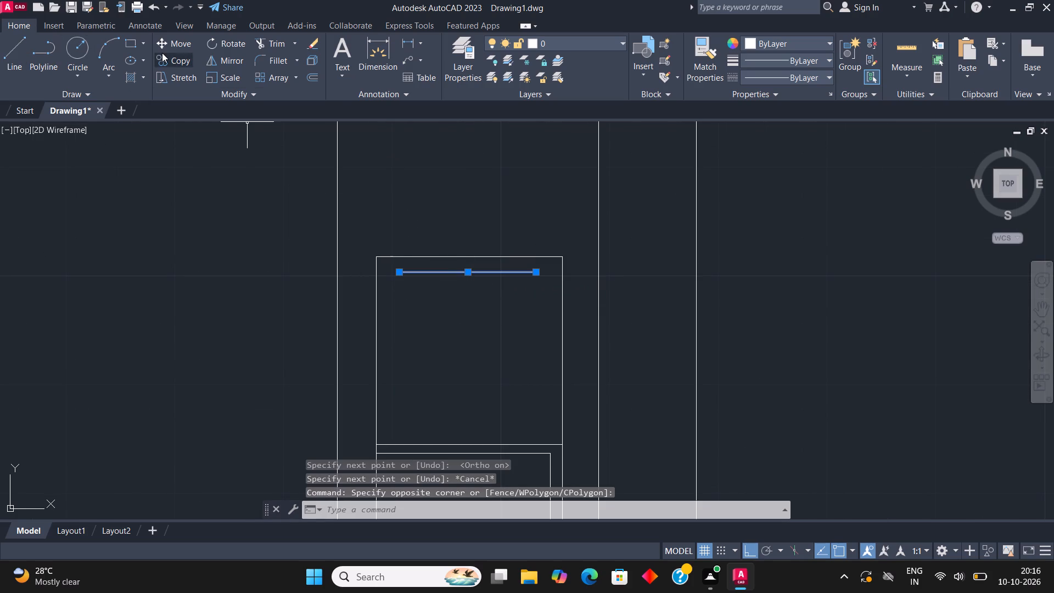
click(162, 52)
click(176, 52)
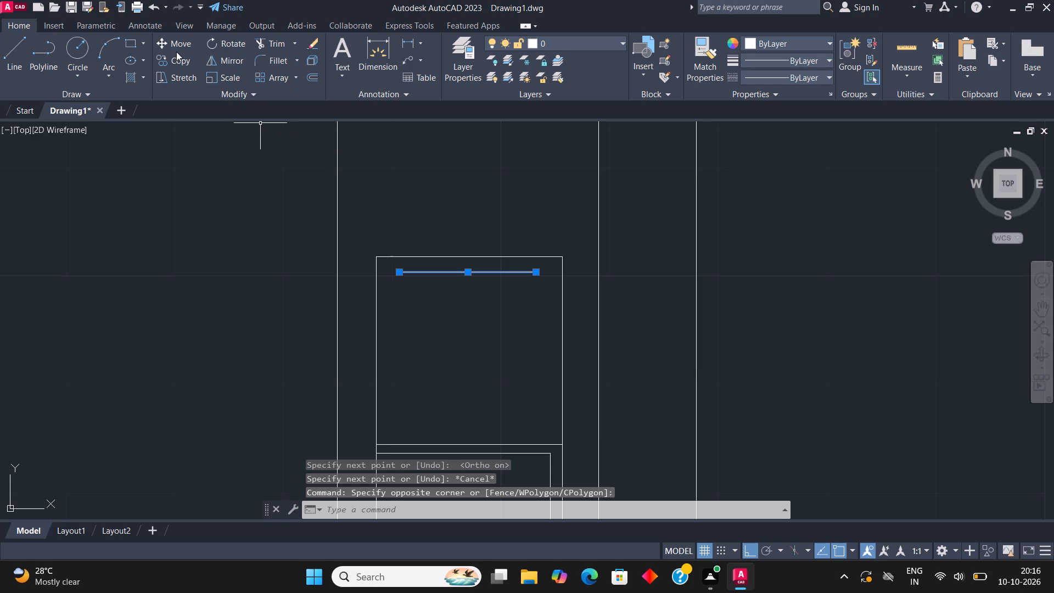
click(183, 60)
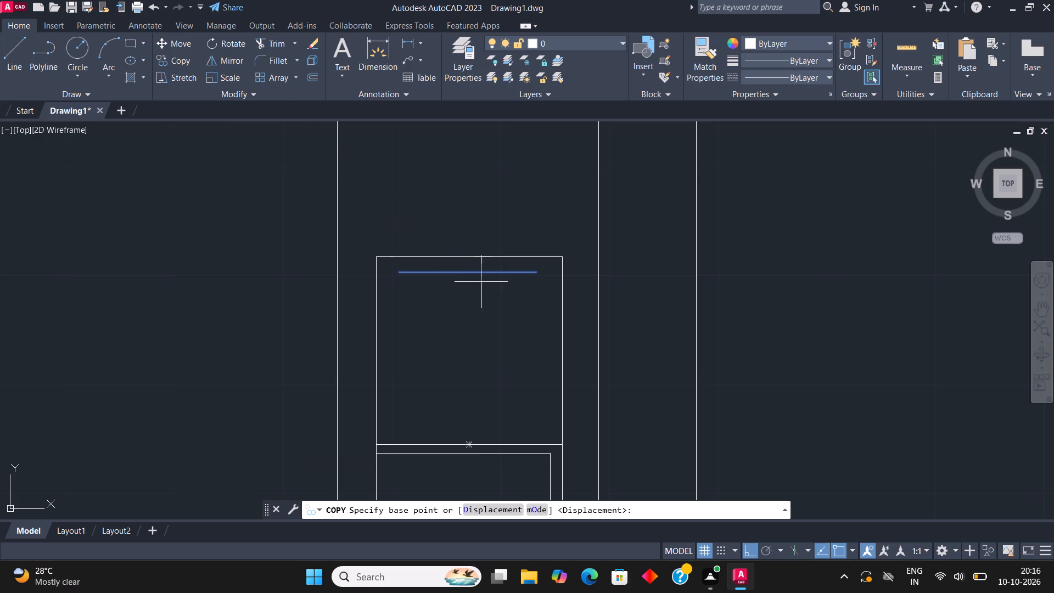
click(464, 273)
click(464, 282)
click(462, 294)
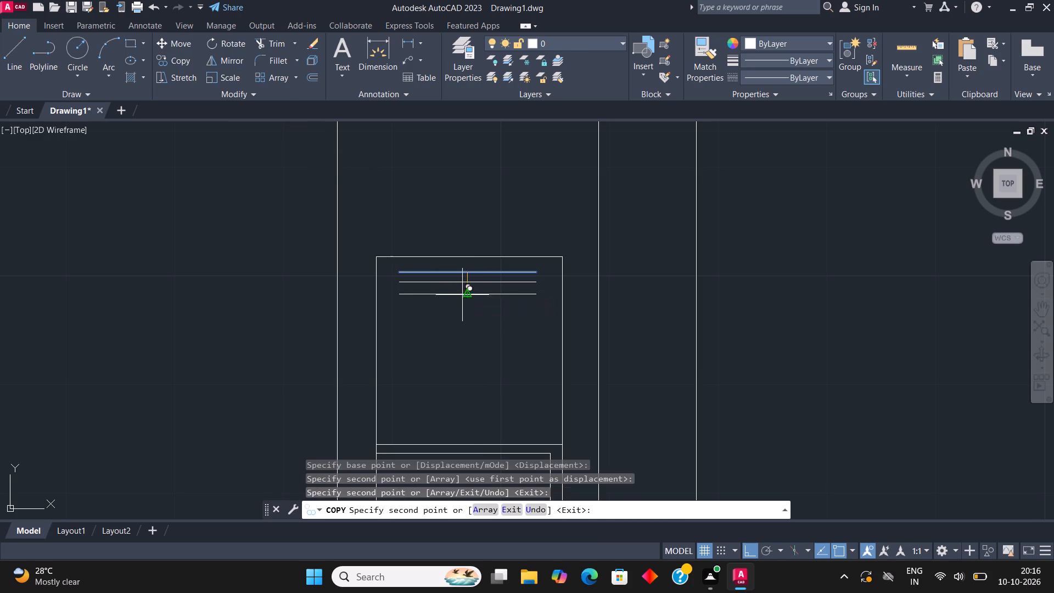
click(461, 306)
click(462, 318)
click(461, 332)
click(461, 344)
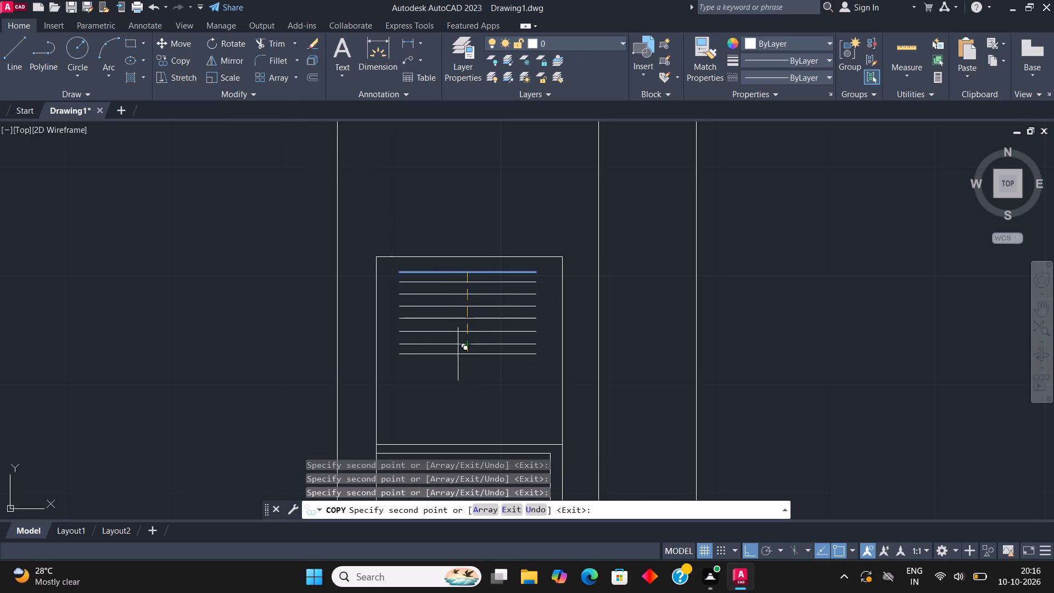
click(458, 356)
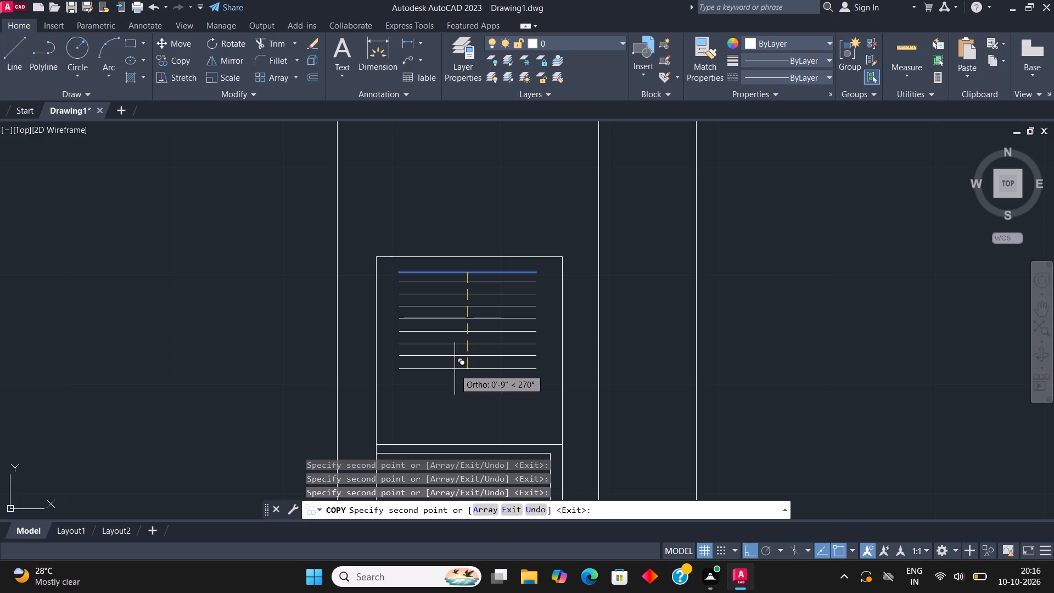
drag(455, 369, 461, 384)
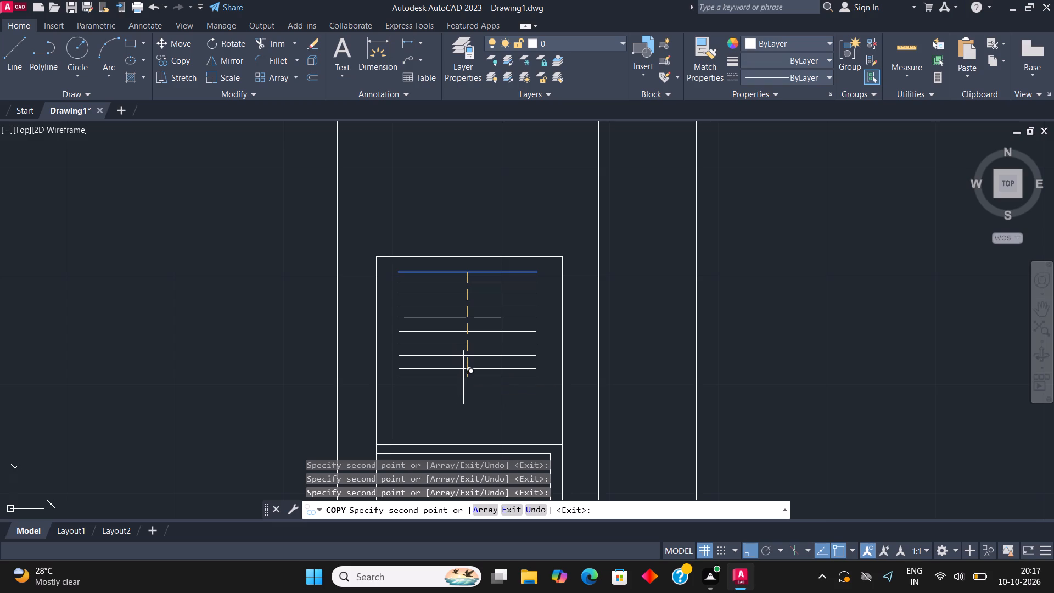
click(463, 377)
click(459, 388)
click(459, 394)
click(455, 403)
click(454, 419)
drag(454, 429, 454, 440)
click(454, 440)
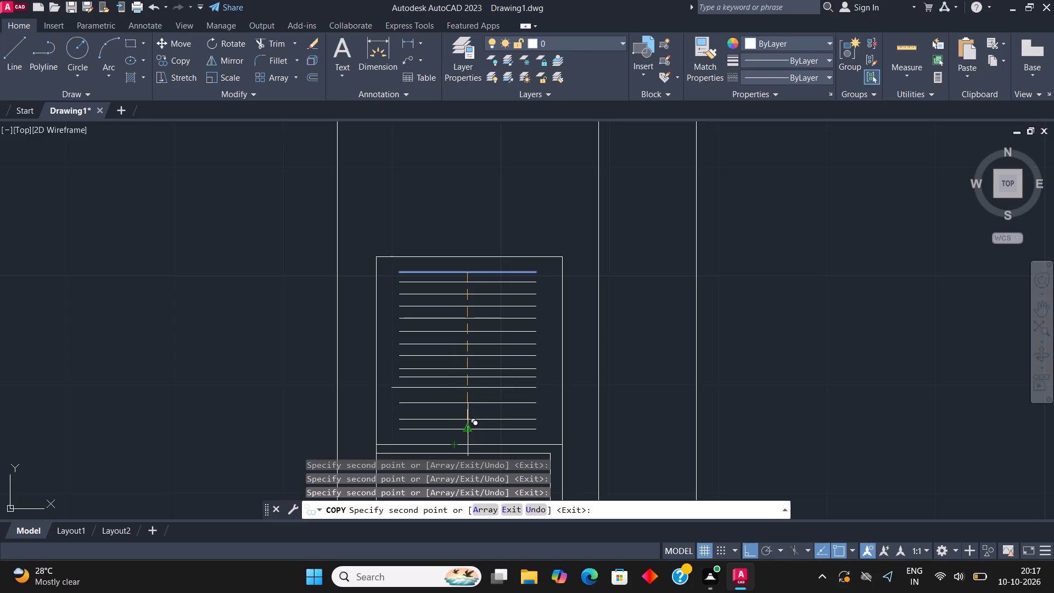
click(466, 439)
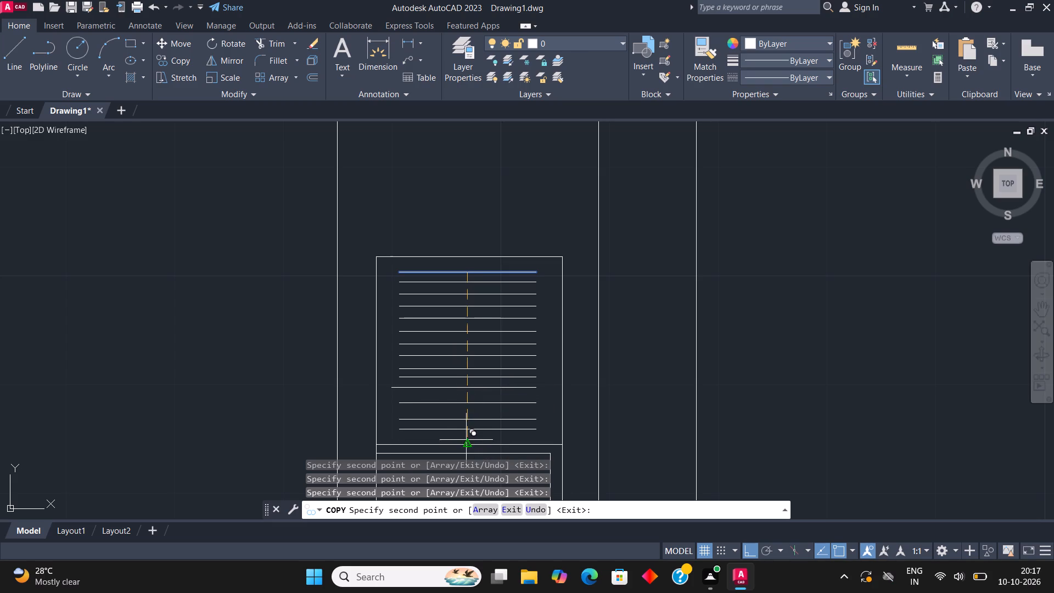
click(466, 440)
key(Escape)
Erase the drainboard line that is shifted left of the others.
scroll(524, 351, down, 1)
scroll(482, 374, up, 1)
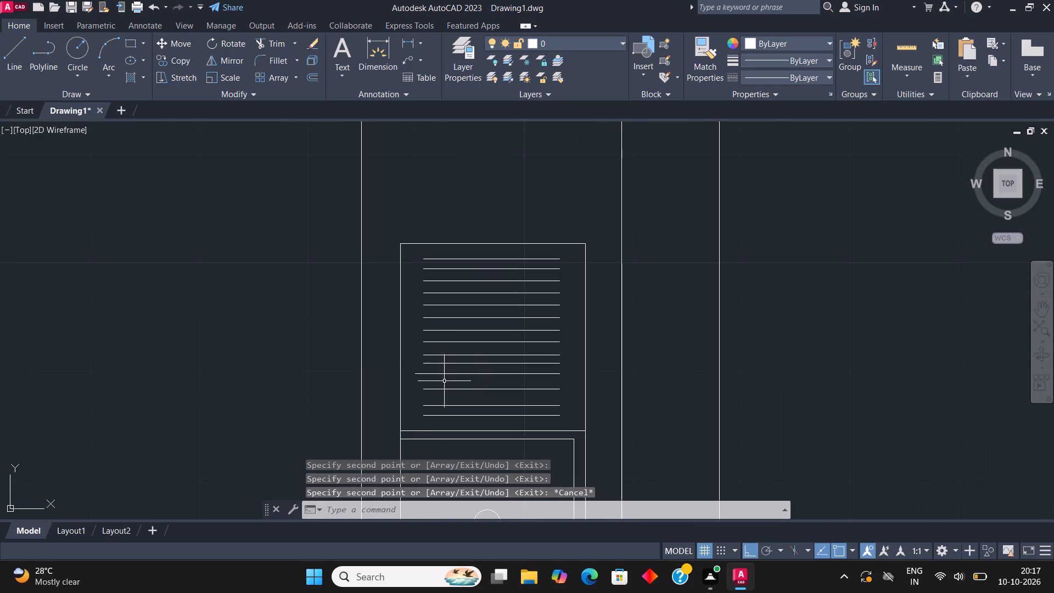
click(441, 373)
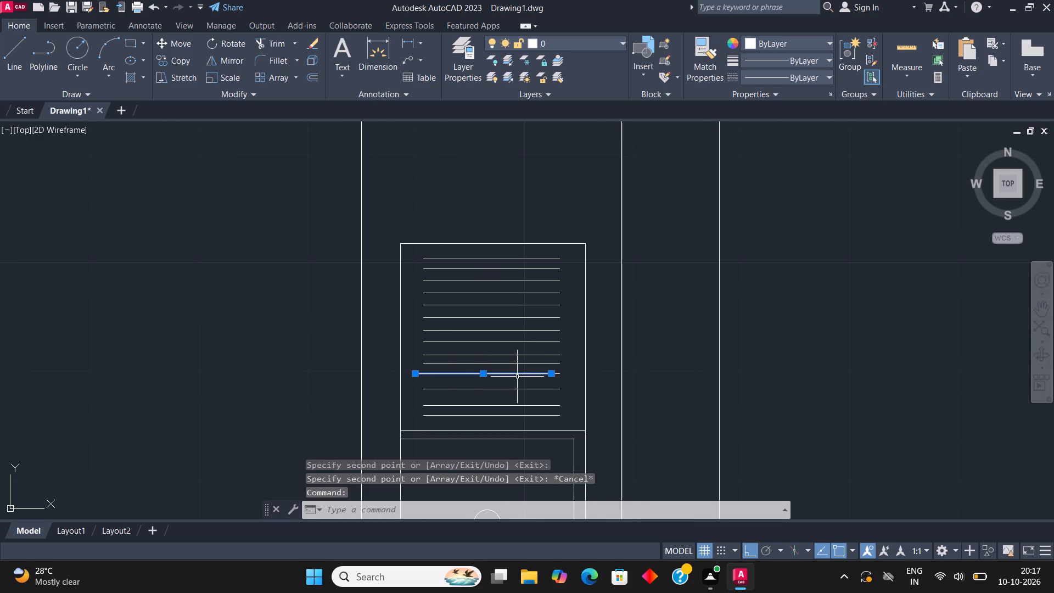
key(Delete)
Save the drawing in the Downloads folder as "3bhk plan 111".
scroll(510, 339, down, 3)
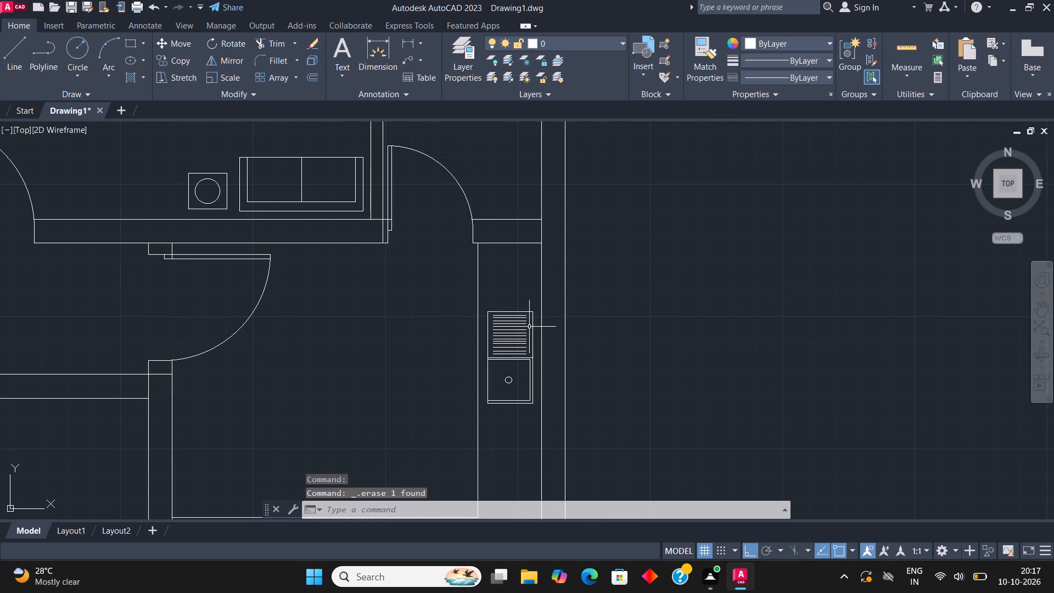
key(ctrl+s)
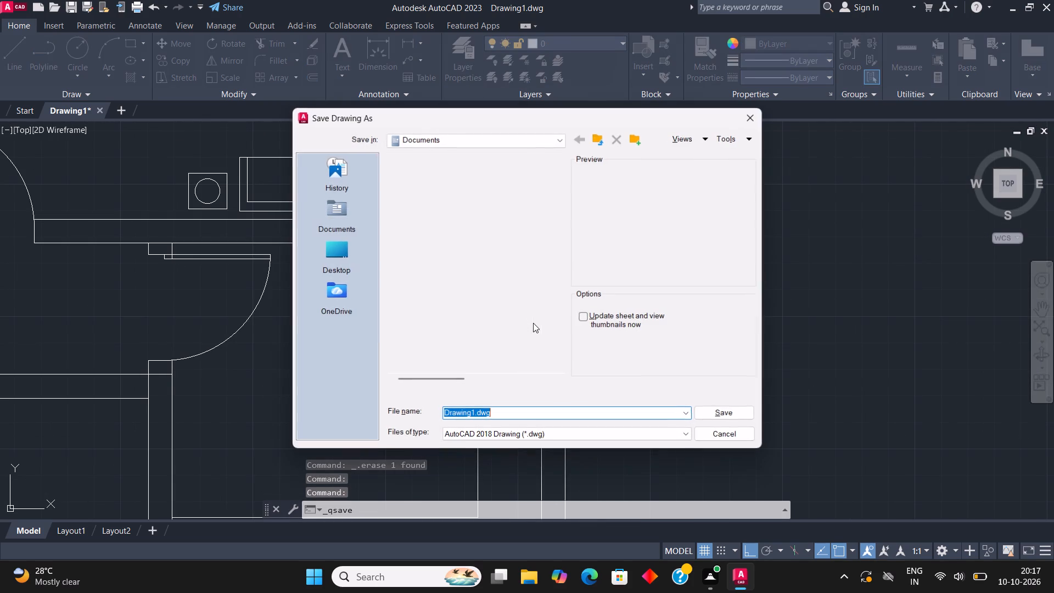
click(474, 146)
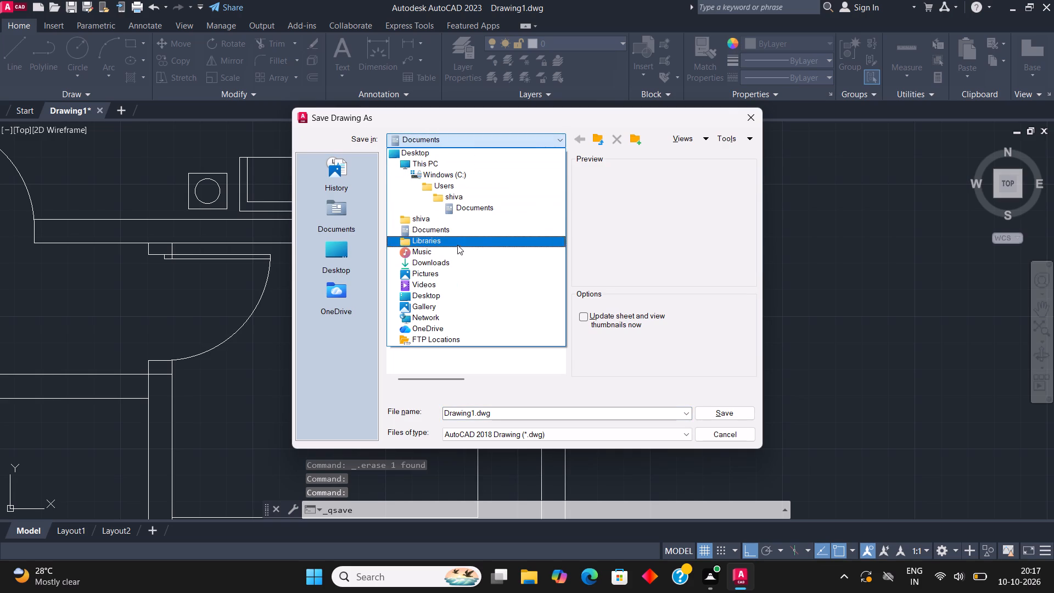
click(459, 265)
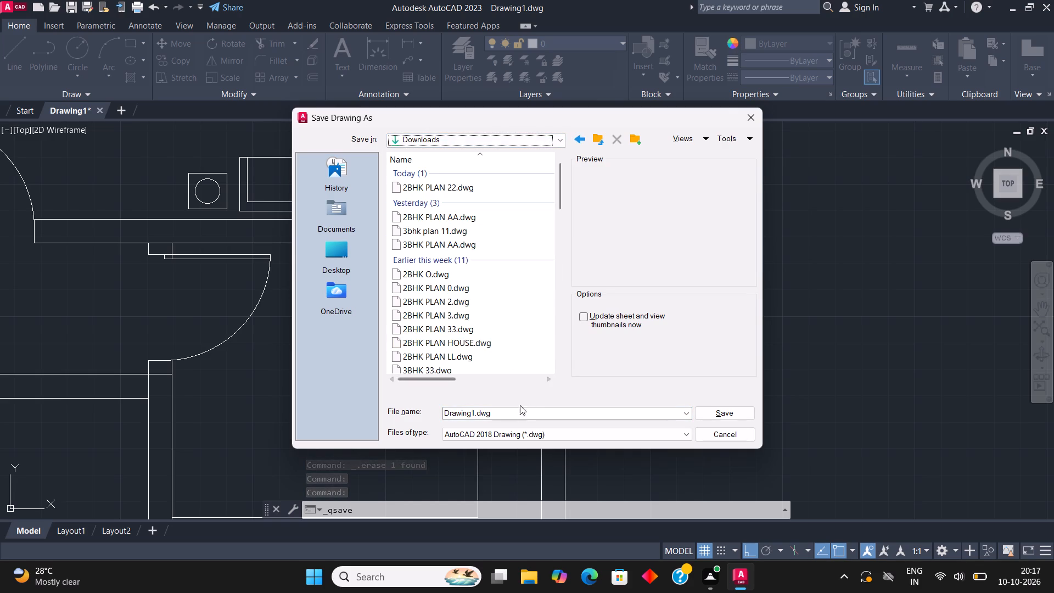
click(519, 411)
text(3bhk plan)
key(space)
text(11)
key(1)
click(707, 410)
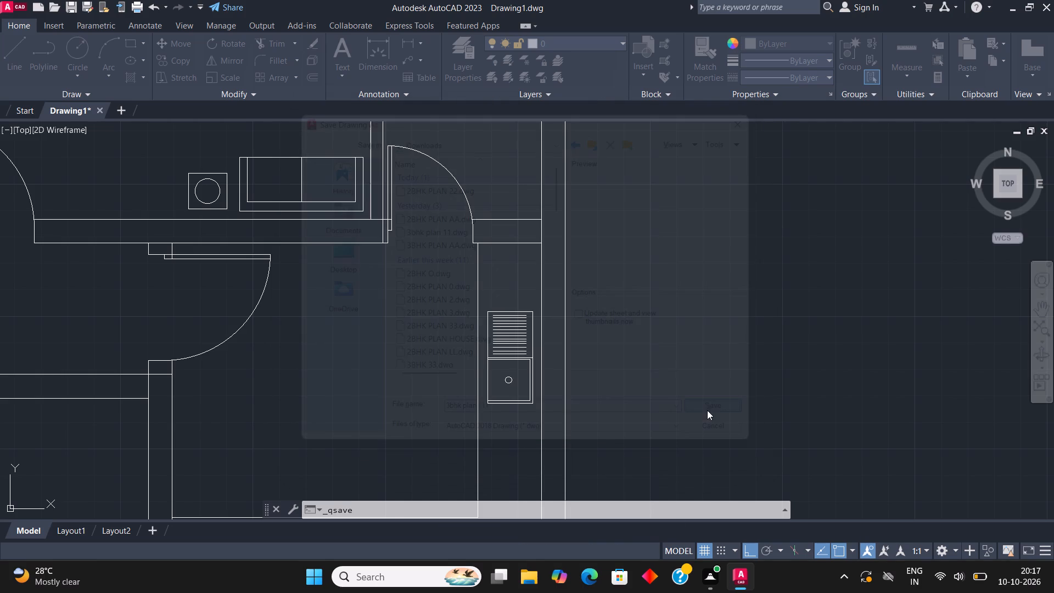
scroll(644, 315, down, 1)
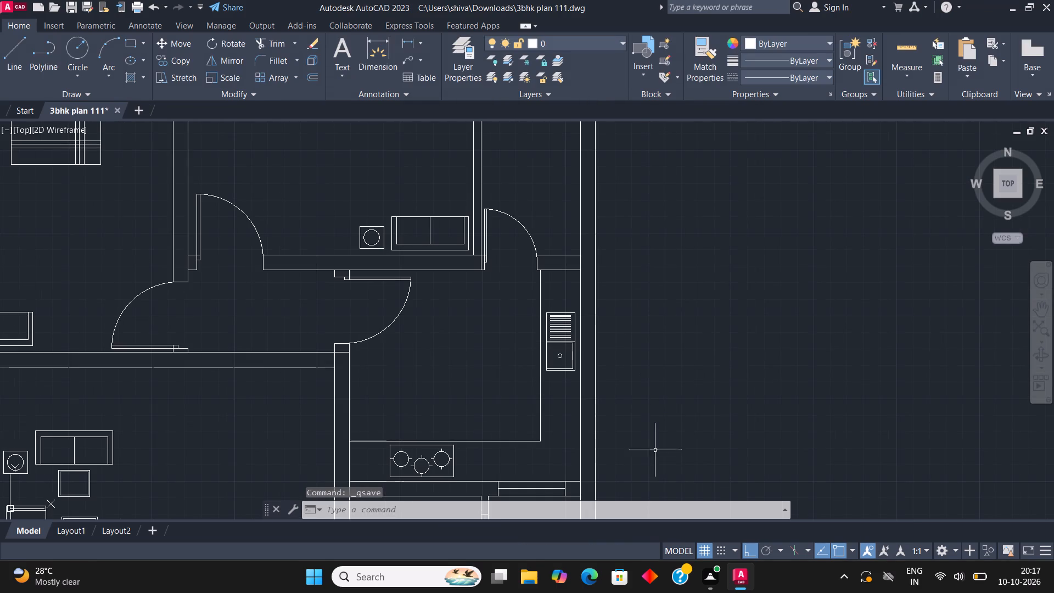
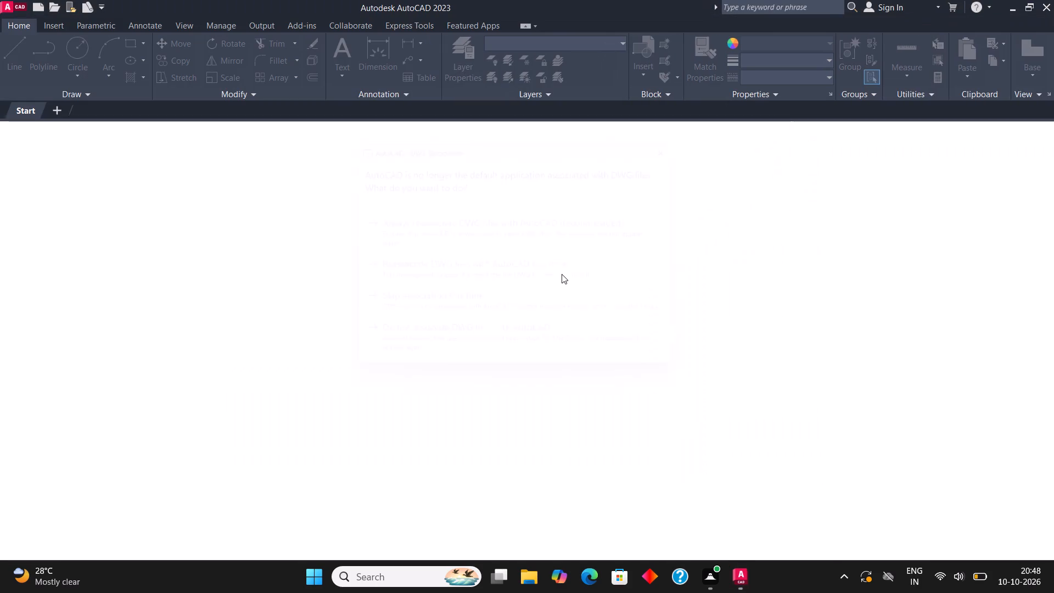
Open the drawing "3bhk plan 111.dwg" from the Downloads folder.
click(693, 130)
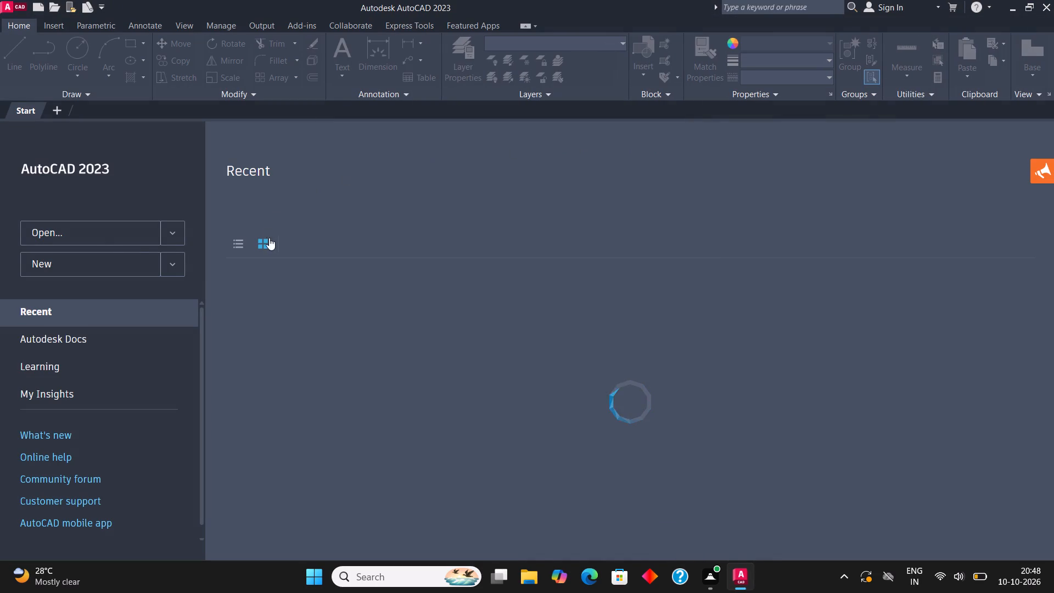
click(102, 227)
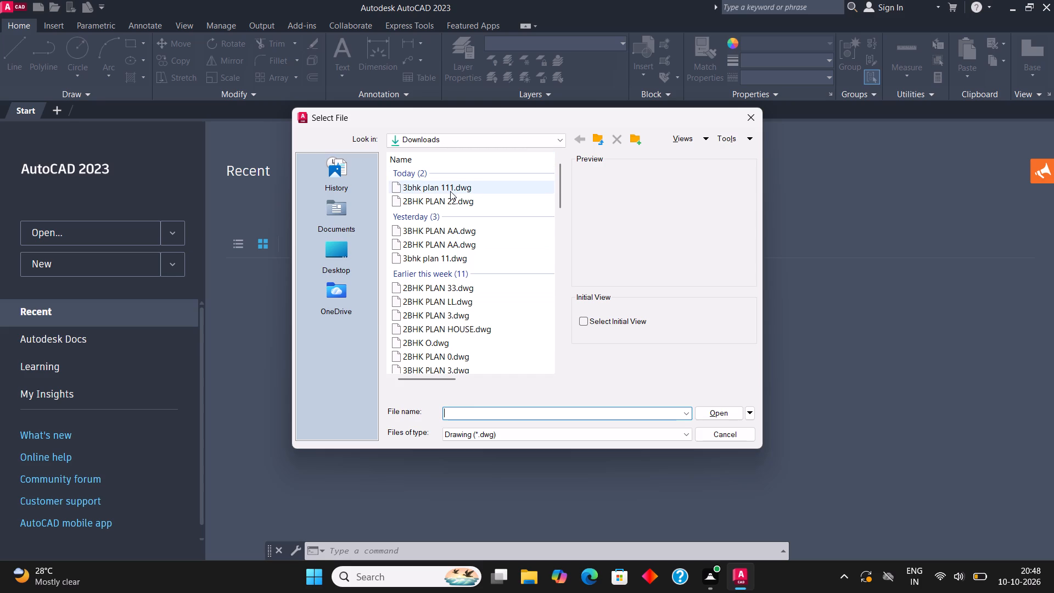
click(450, 190)
click(712, 413)
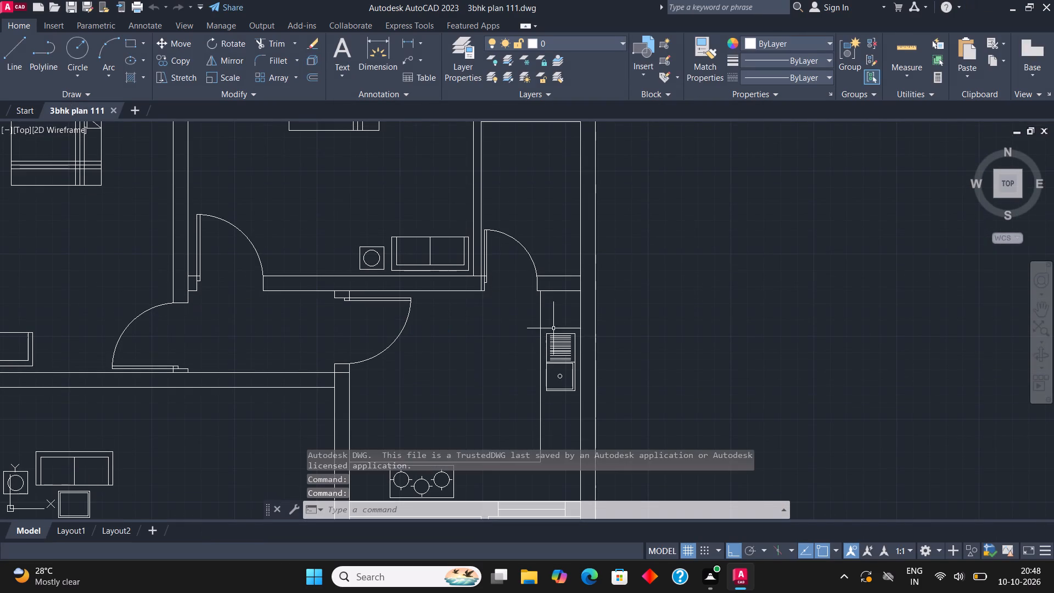
Look over the floor plan's rooms and furniture, from the lower bedrooms up to the furnished bedrooms.
scroll(503, 310, down, 3)
middle_drag(530, 270, 541, 233)
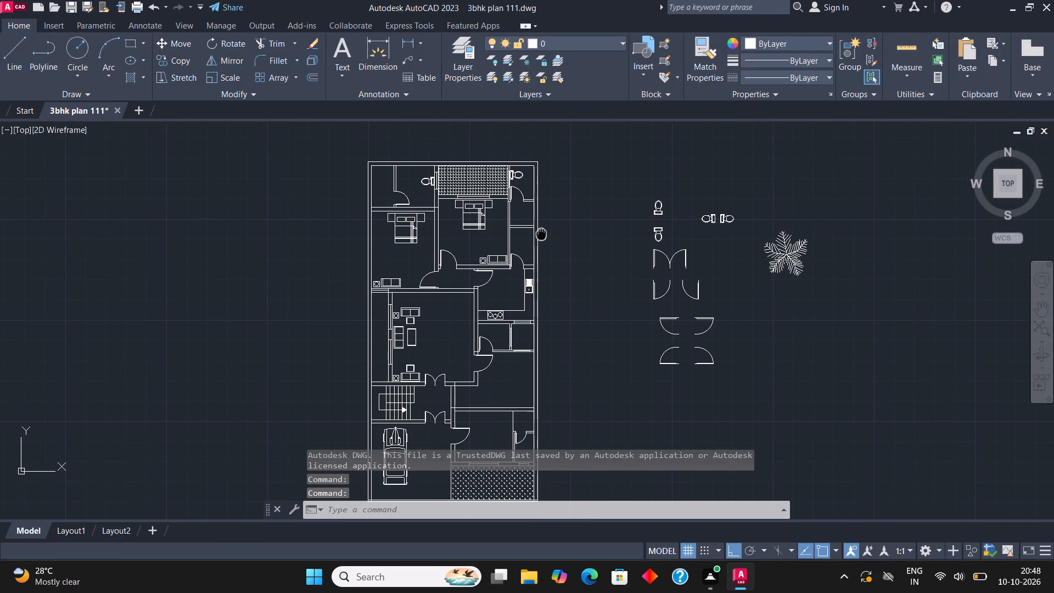
scroll(508, 354, up, 4)
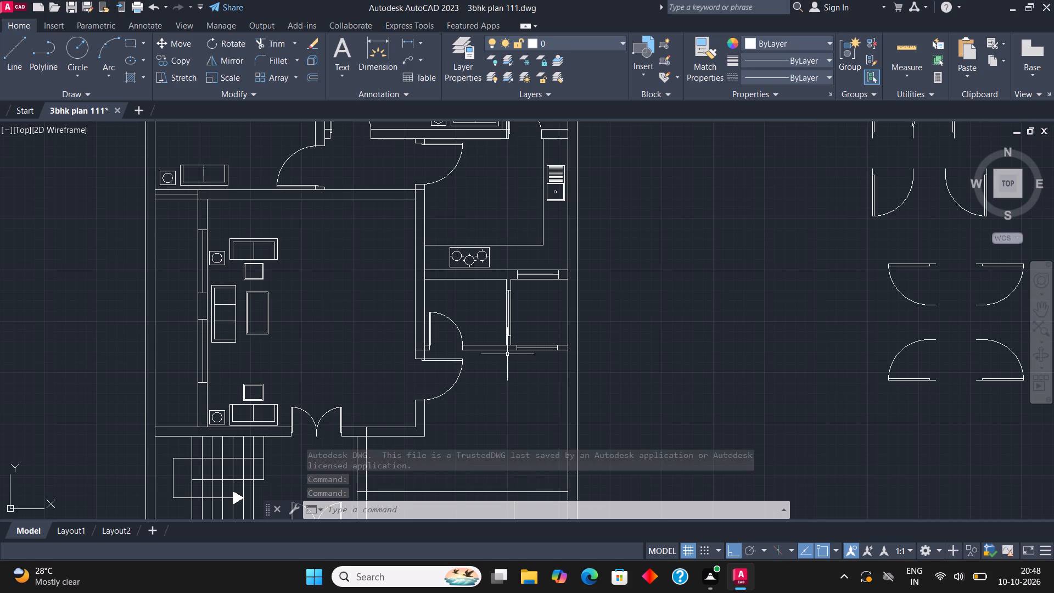
middle_drag(507, 354, 513, 328)
middle_drag(522, 372, 545, 315)
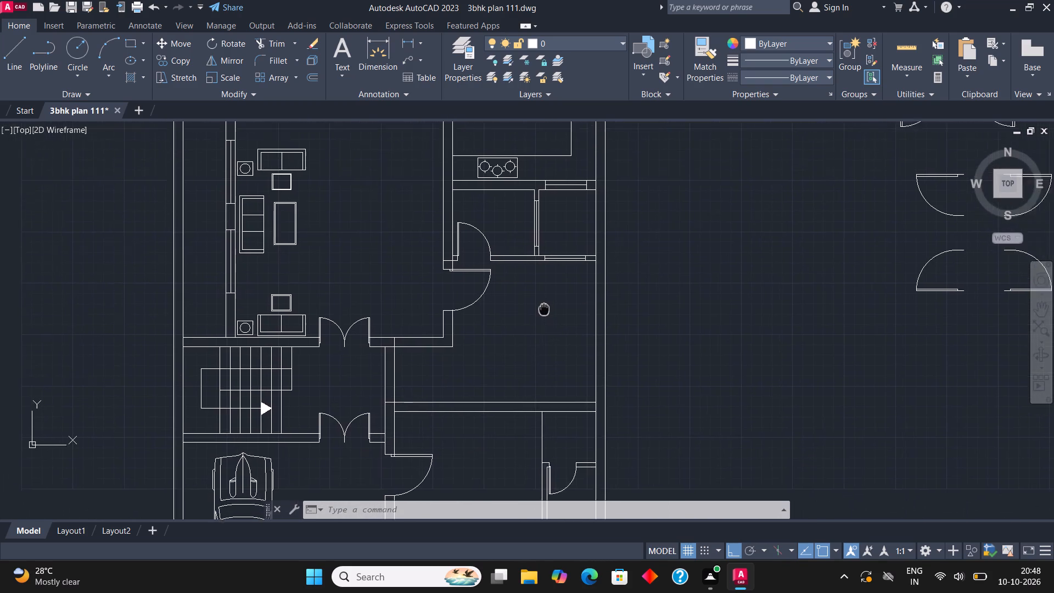
middle_drag(545, 315, 561, 424)
scroll(559, 434, down, 1)
middle_drag(567, 258, 587, 372)
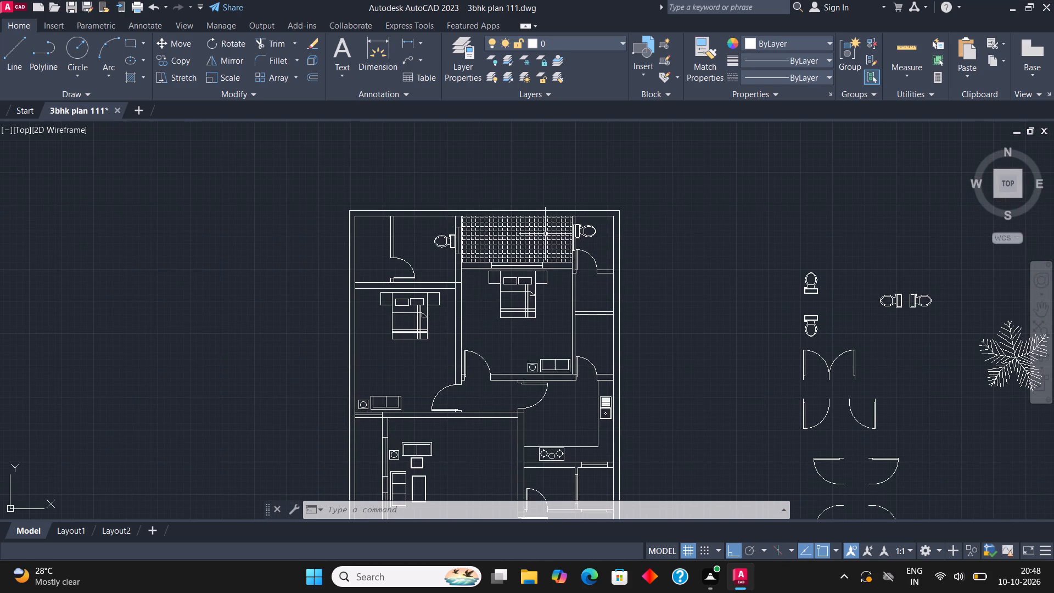
Copy the double bed with its bedside tables from the upper-middle bedroom to below the windowed wall of the empty bedroom beneath the kitchen, with Ortho off.
scroll(534, 230, up, 2)
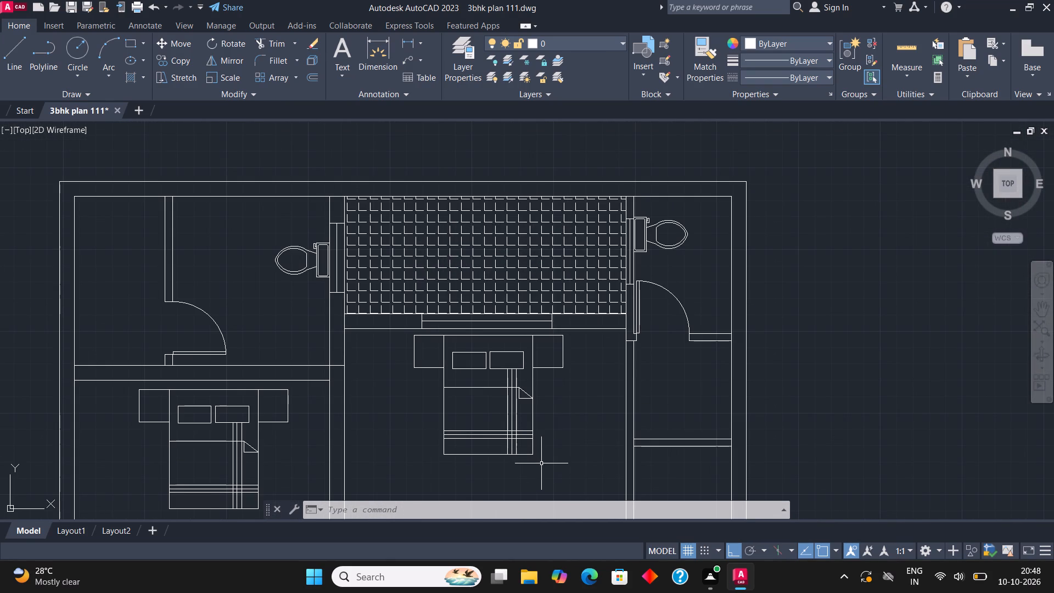
click(543, 466)
click(428, 352)
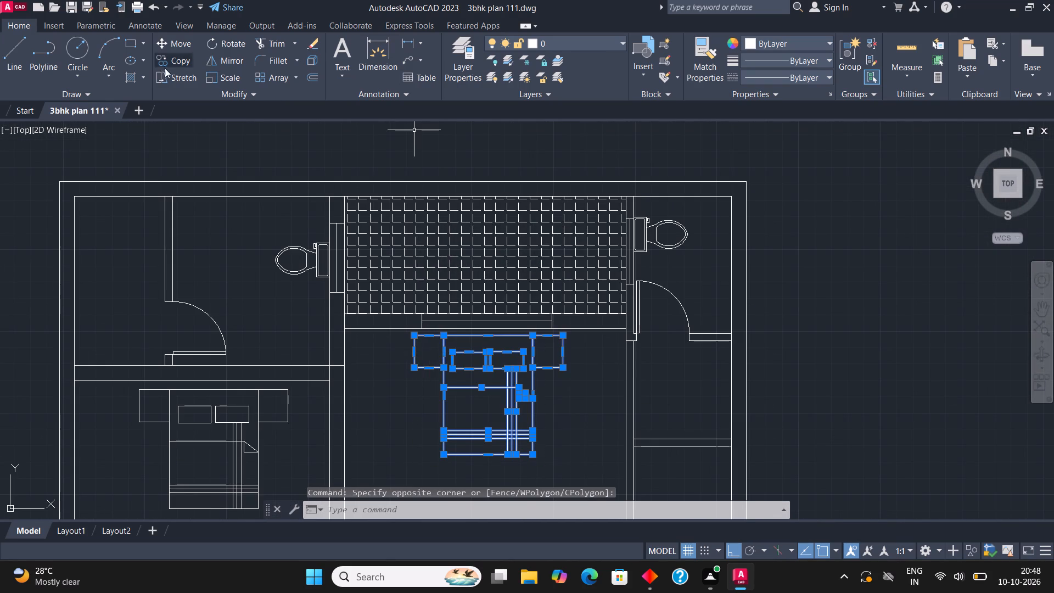
click(189, 58)
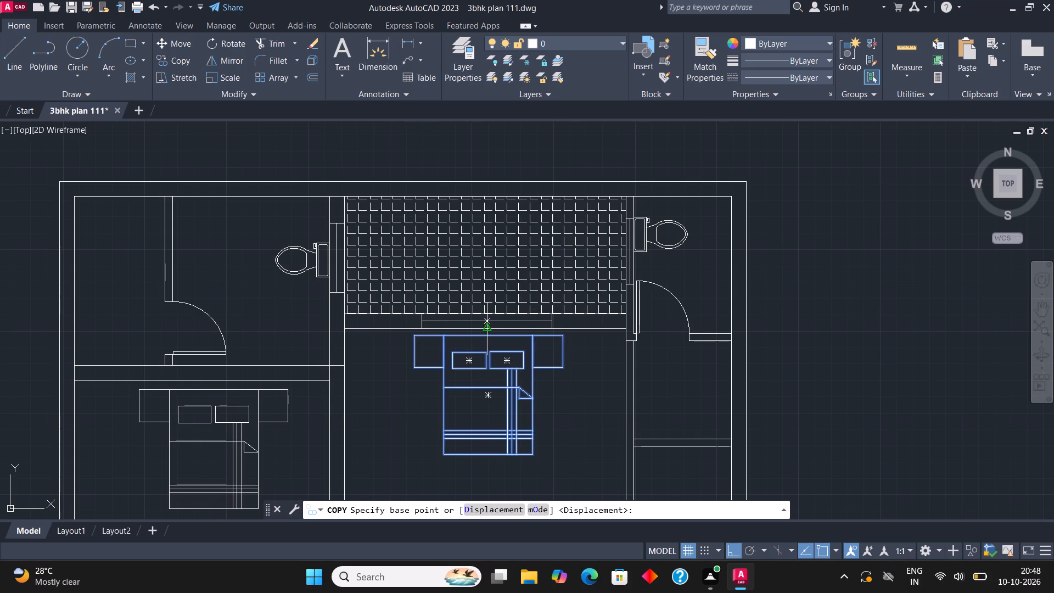
click(491, 335)
scroll(551, 273, down, 4)
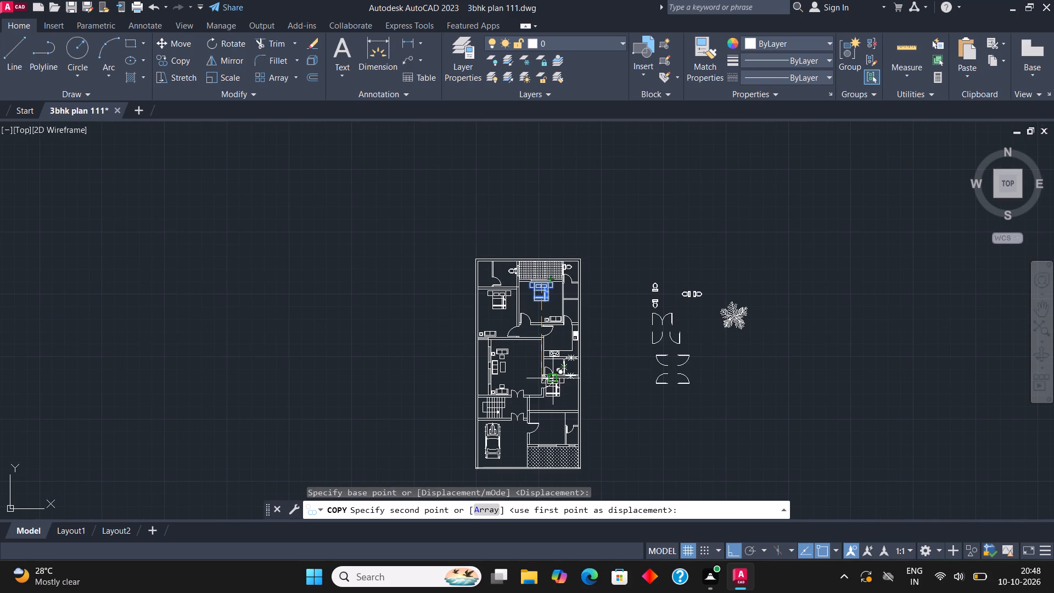
key(F8)
scroll(556, 383, up, 1)
middle_drag(526, 380, 453, 372)
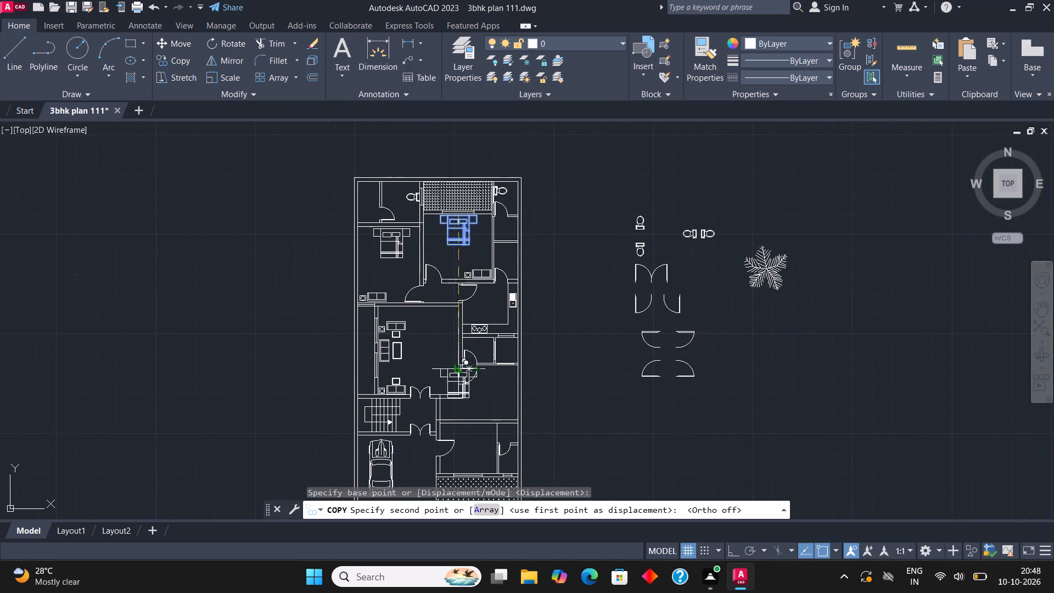
scroll(539, 370, up, 2)
scroll(419, 360, up, 3)
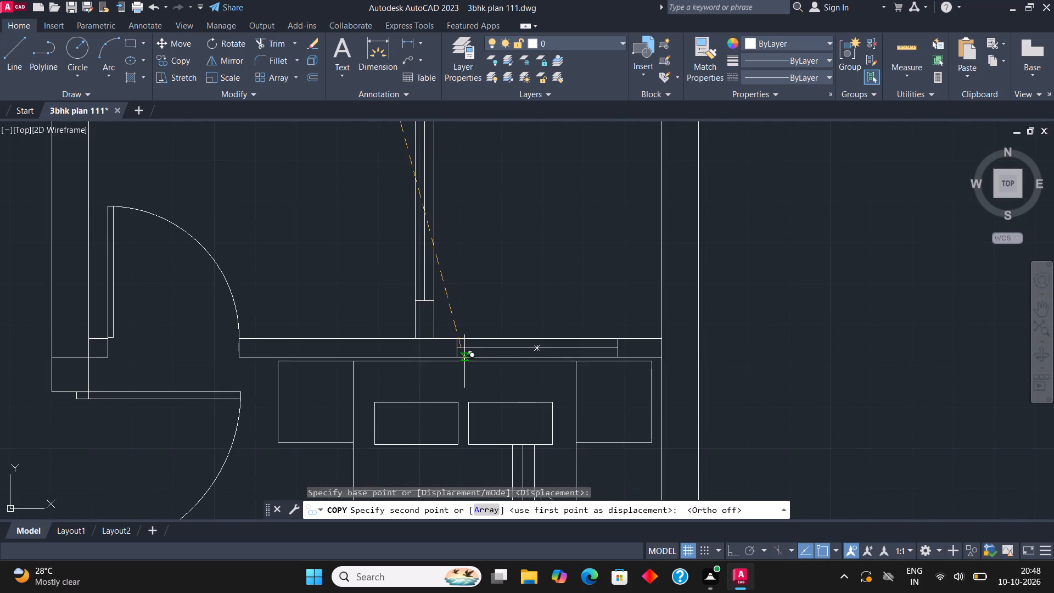
click(466, 362)
scroll(591, 226, down, 2)
key(Escape)
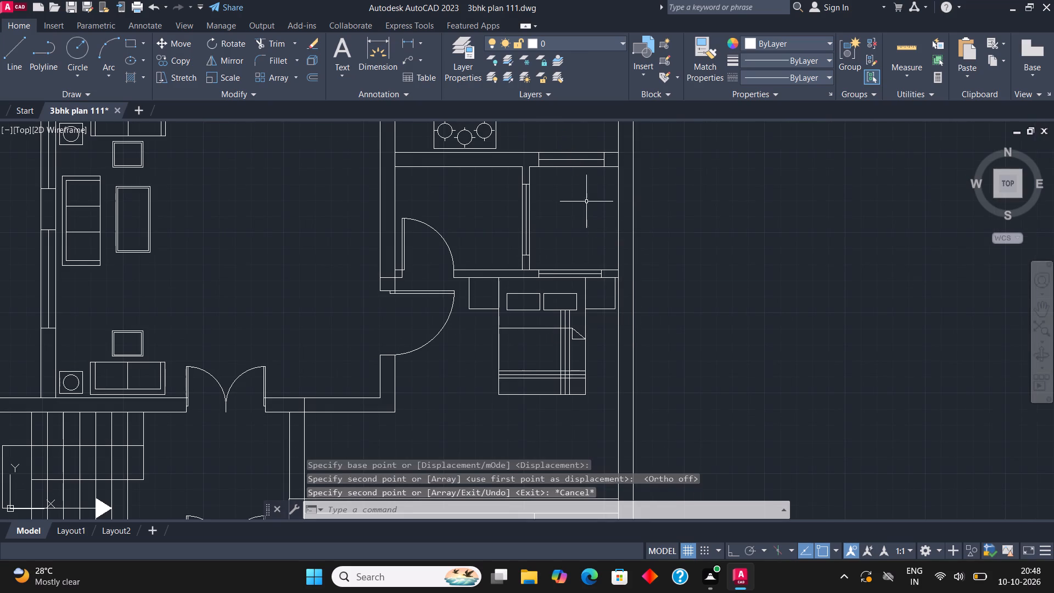
Copy the sofa and round-lamp side table from the left bedroom to the bottom wall of the bedroom with the copied bed.
middle_drag(522, 198, 573, 140)
scroll(576, 220, down, 3)
middle_drag(548, 184, 518, 302)
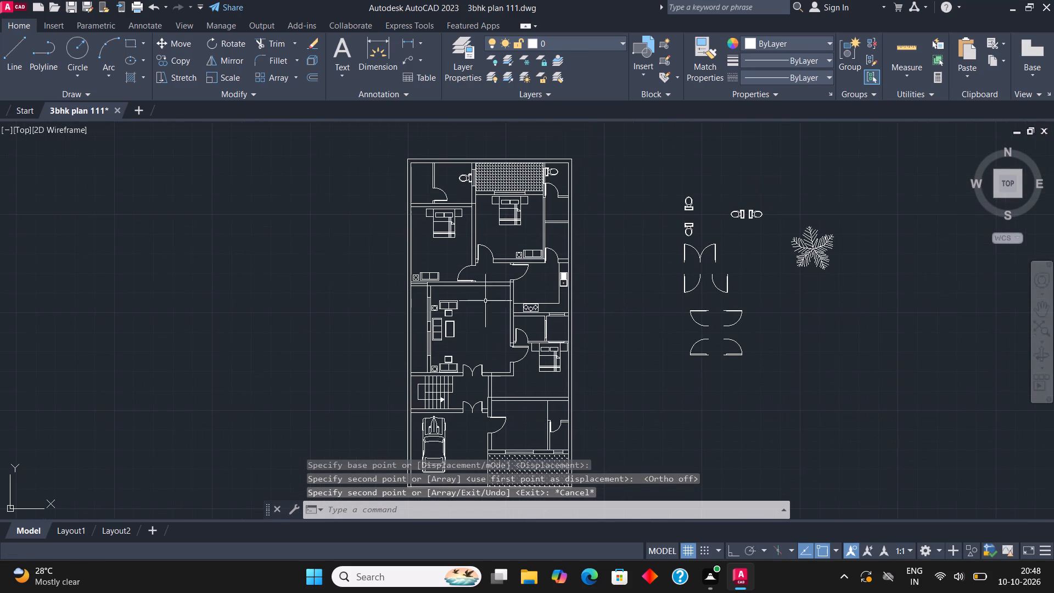
scroll(441, 279, up, 1)
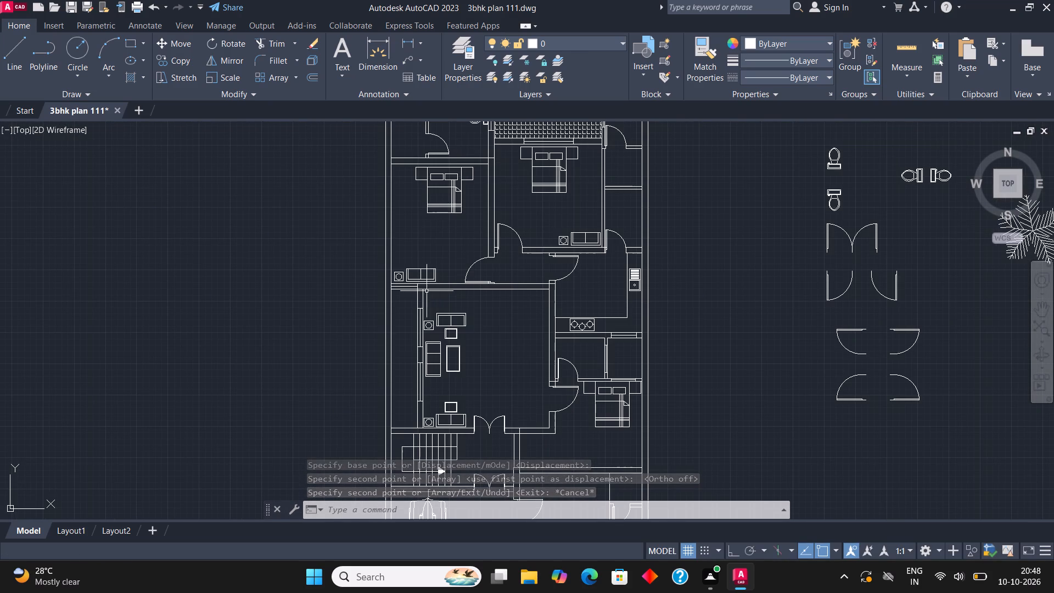
scroll(413, 276, up, 3)
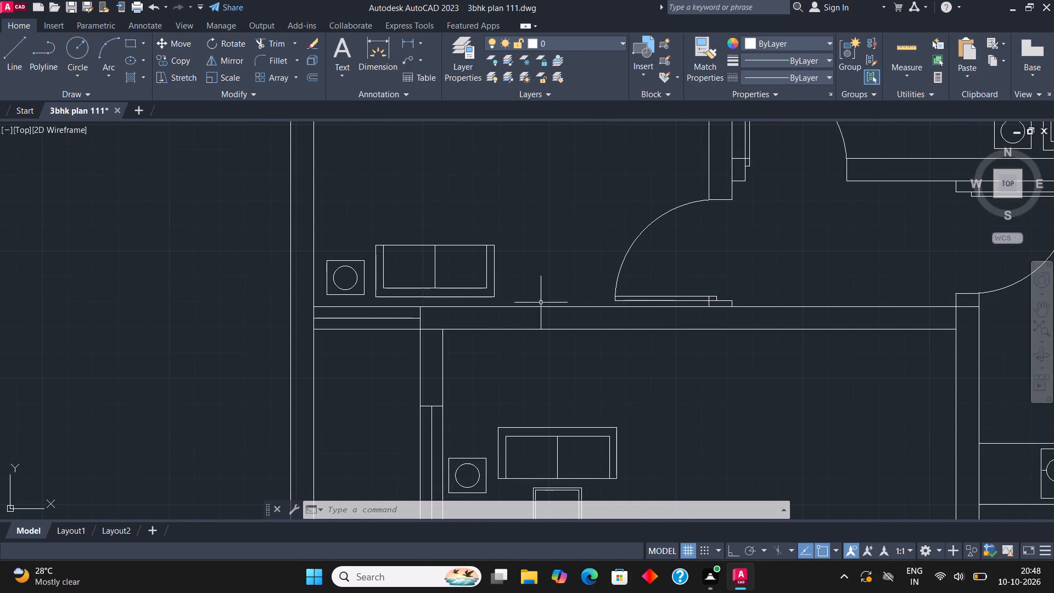
click(500, 301)
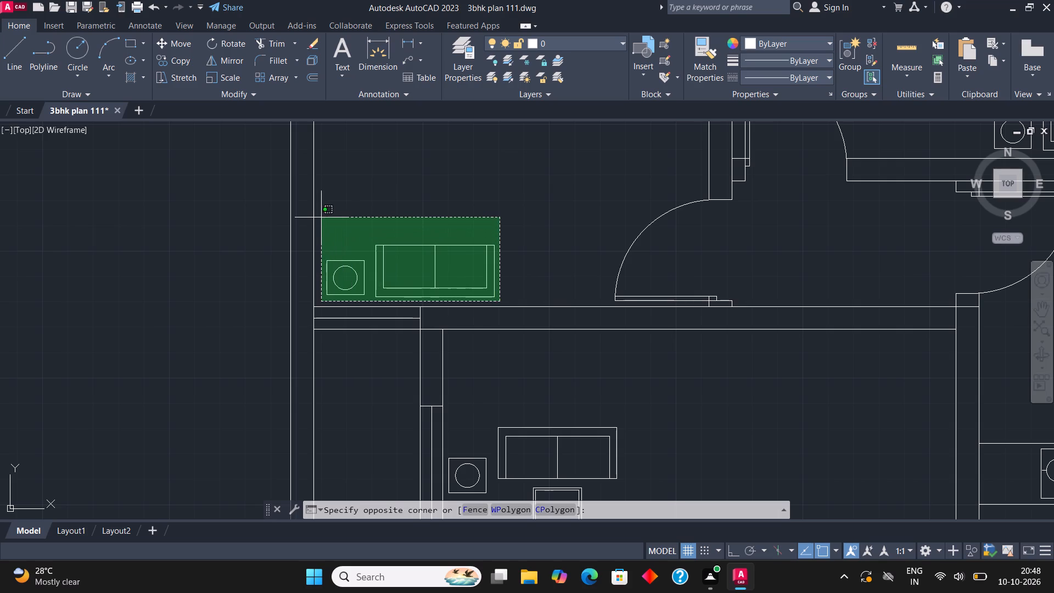
click(321, 217)
click(181, 59)
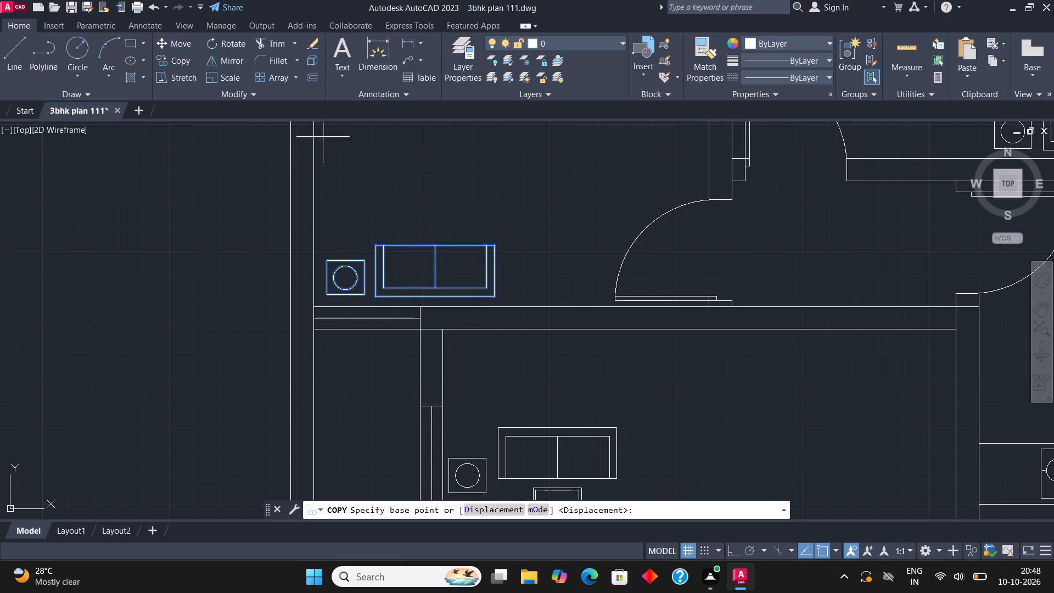
click(416, 293)
scroll(474, 223, down, 4)
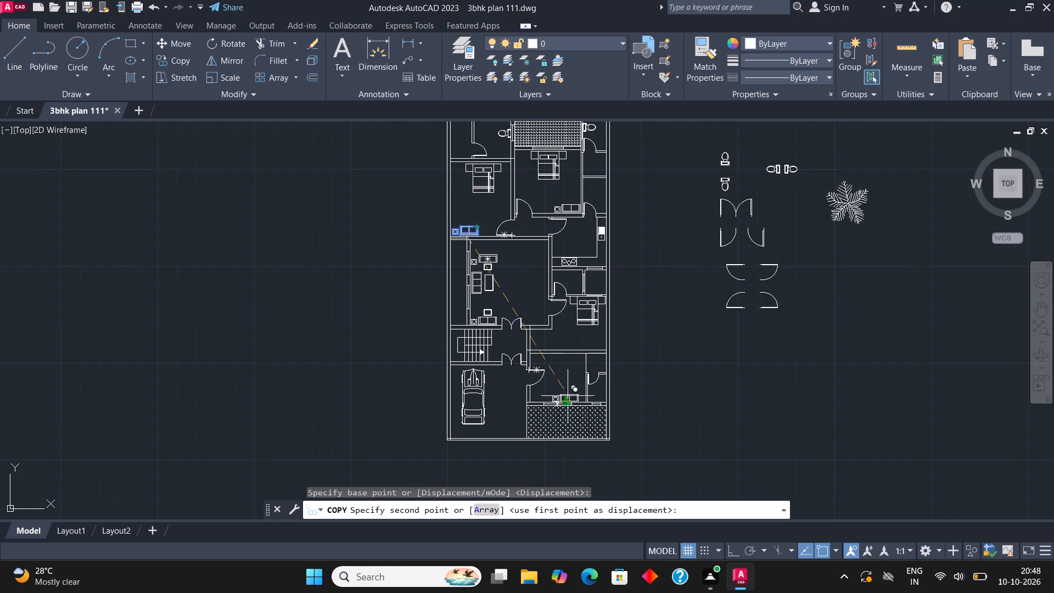
scroll(567, 327, up, 3)
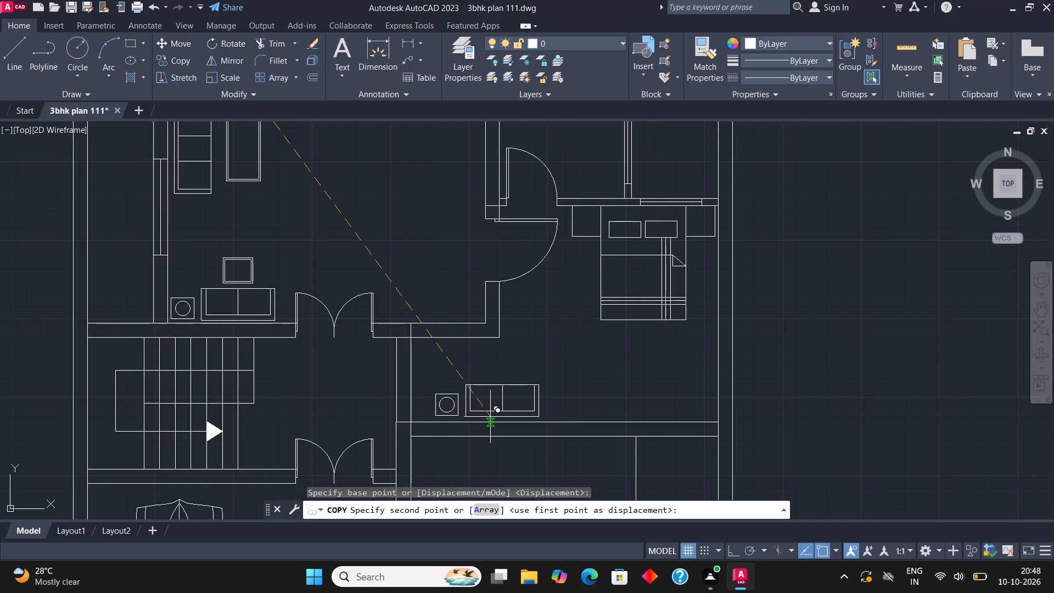
click(489, 415)
key(Escape)
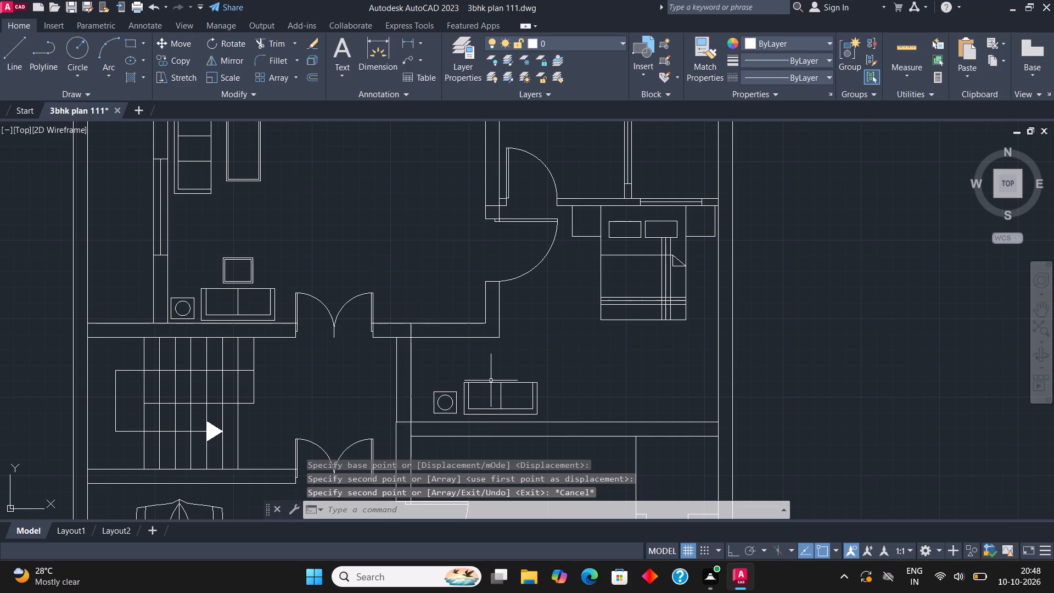
Copy that bedroom's sofa and side table into the room below, against the windowed wall above the hatched area.
middle_drag(490, 349, 524, 204)
middle_drag(548, 310, 538, 285)
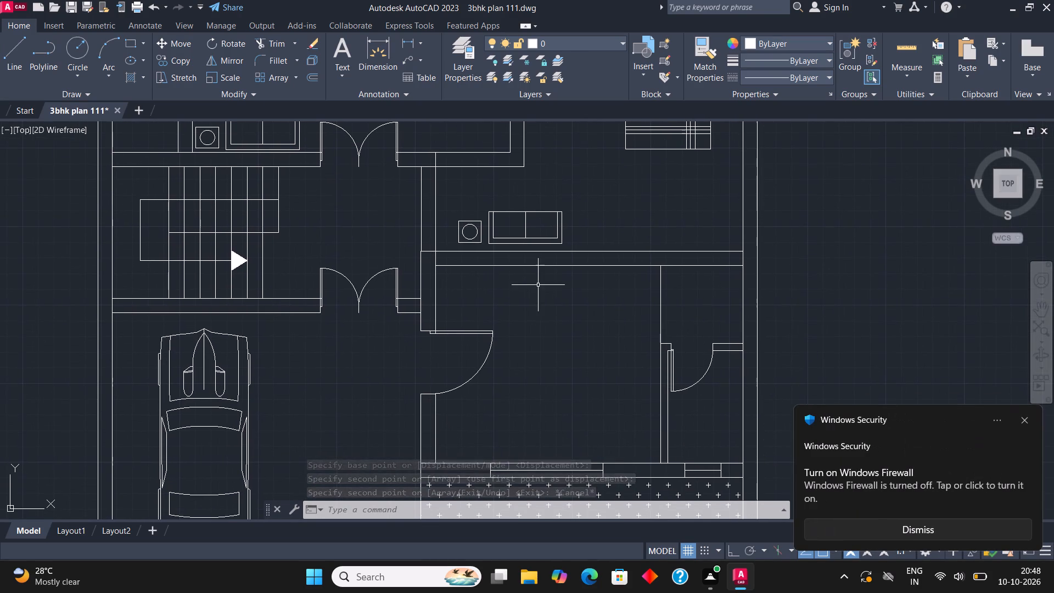
click(1027, 415)
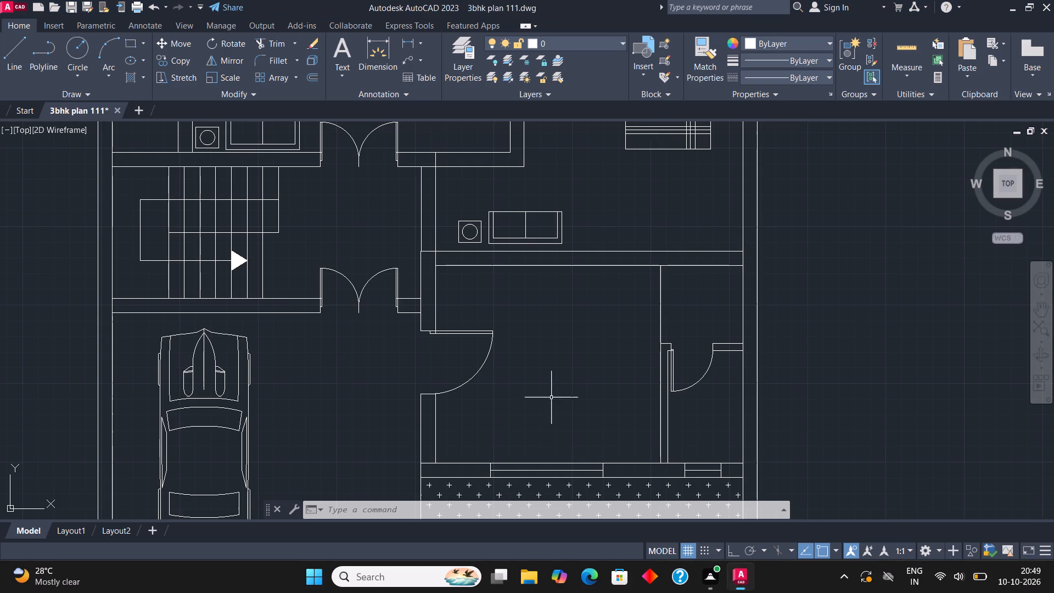
middle_drag(549, 357, 547, 344)
middle_drag(557, 271, 563, 376)
scroll(512, 314, up, 1)
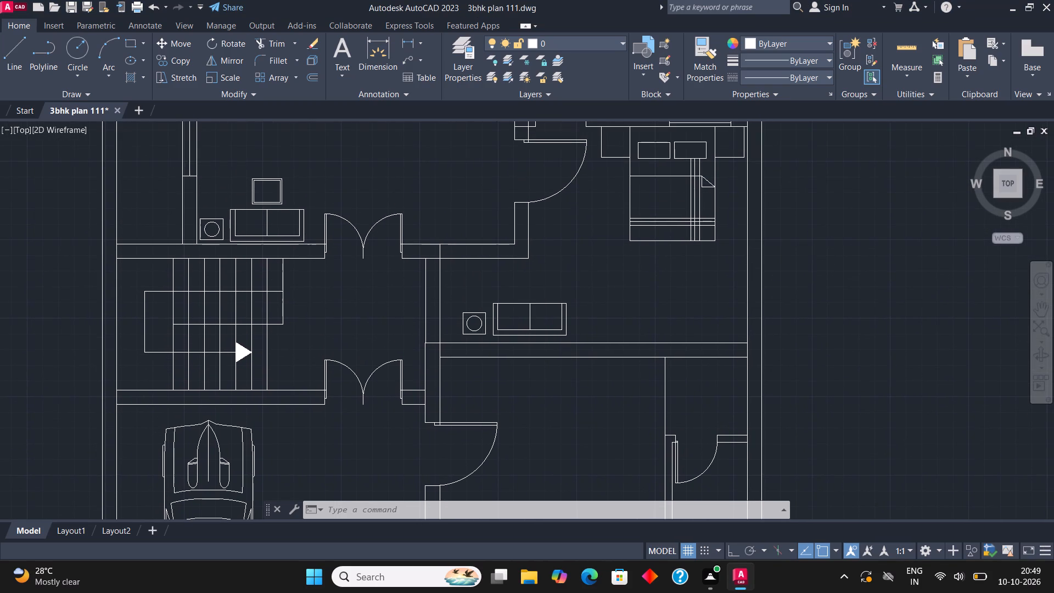
click(605, 347)
click(579, 325)
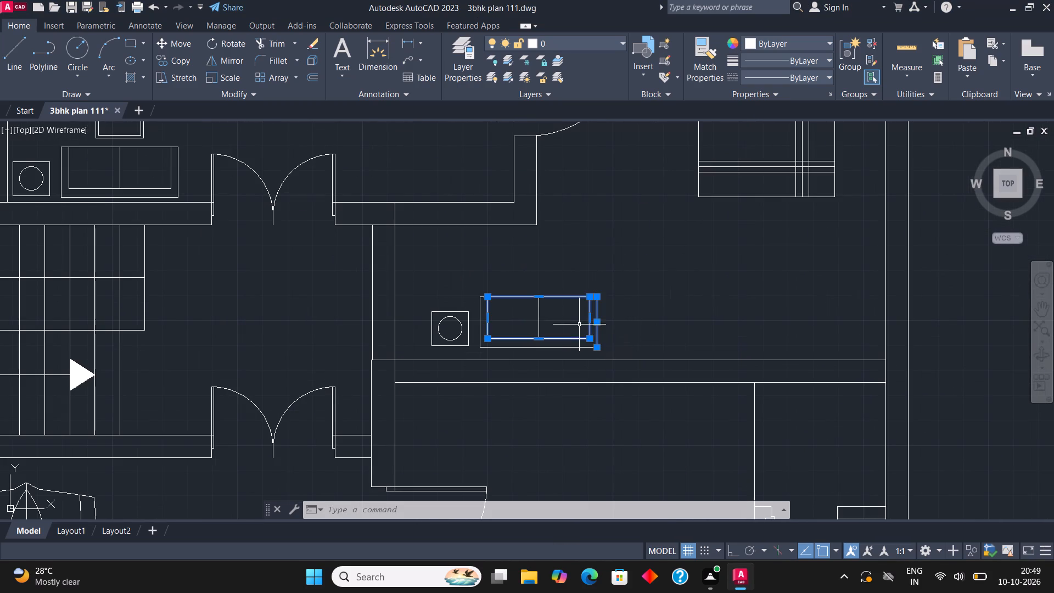
click(602, 356)
click(416, 261)
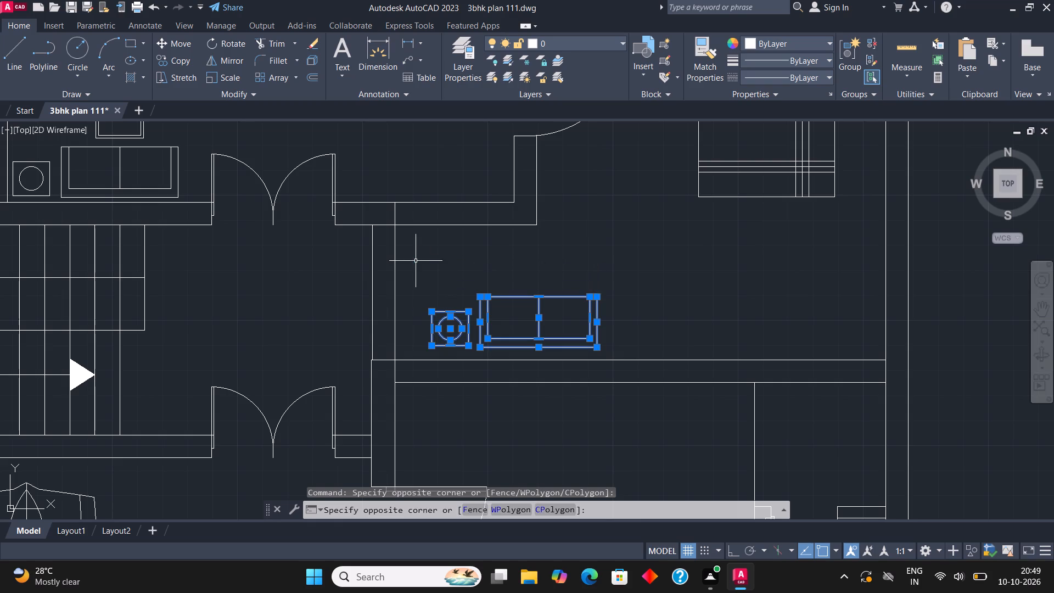
click(186, 61)
drag(530, 346, 527, 339)
scroll(653, 233, down, 2)
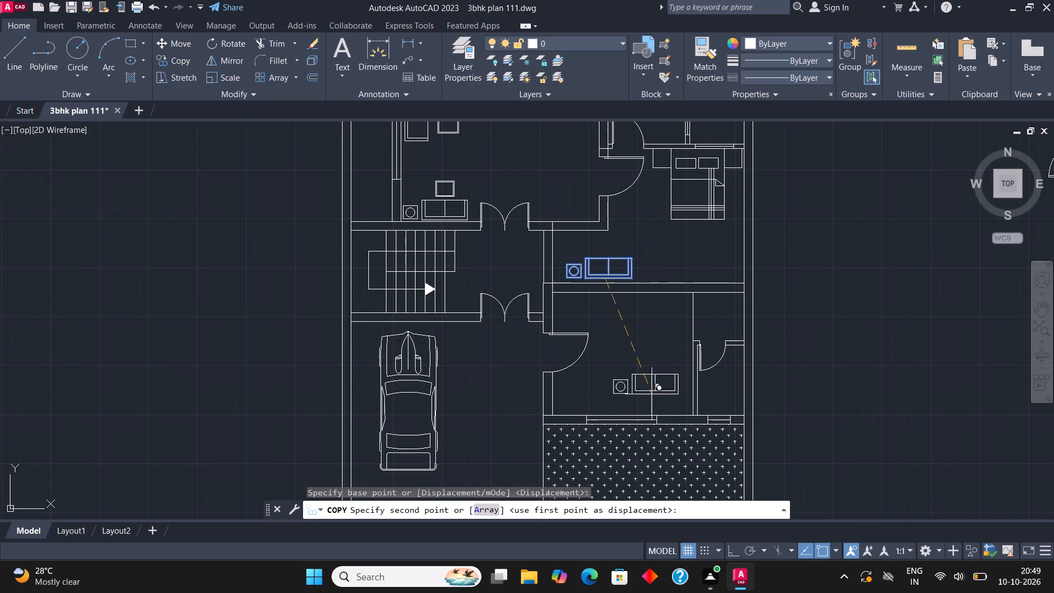
scroll(650, 408, up, 2)
middle_drag(647, 408, 588, 410)
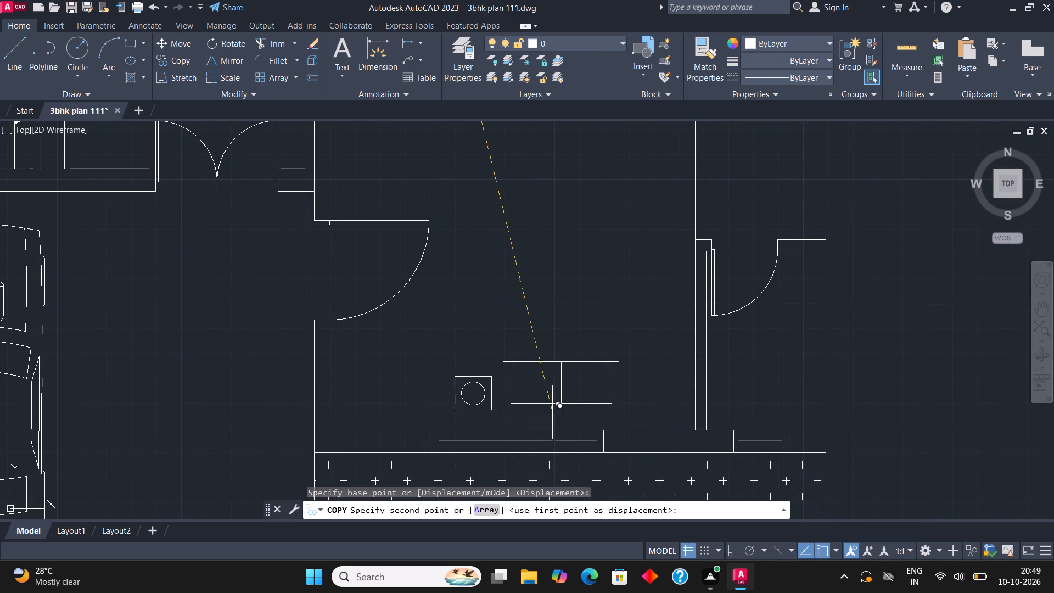
click(555, 421)
key(Escape)
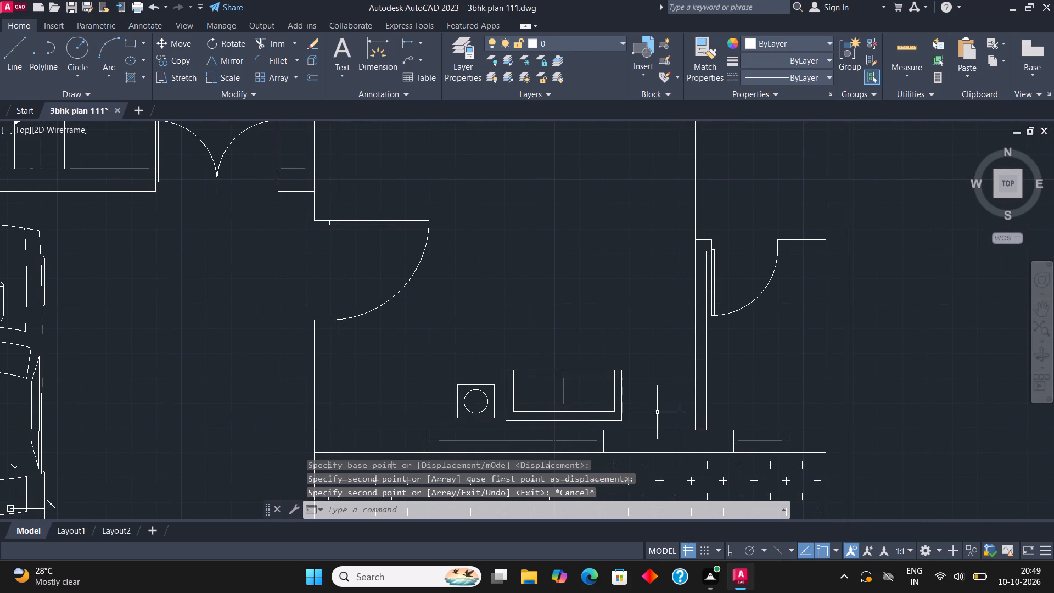
Draw a rectangular coffee table just above the sofa in the room next to the hatched area.
click(128, 48)
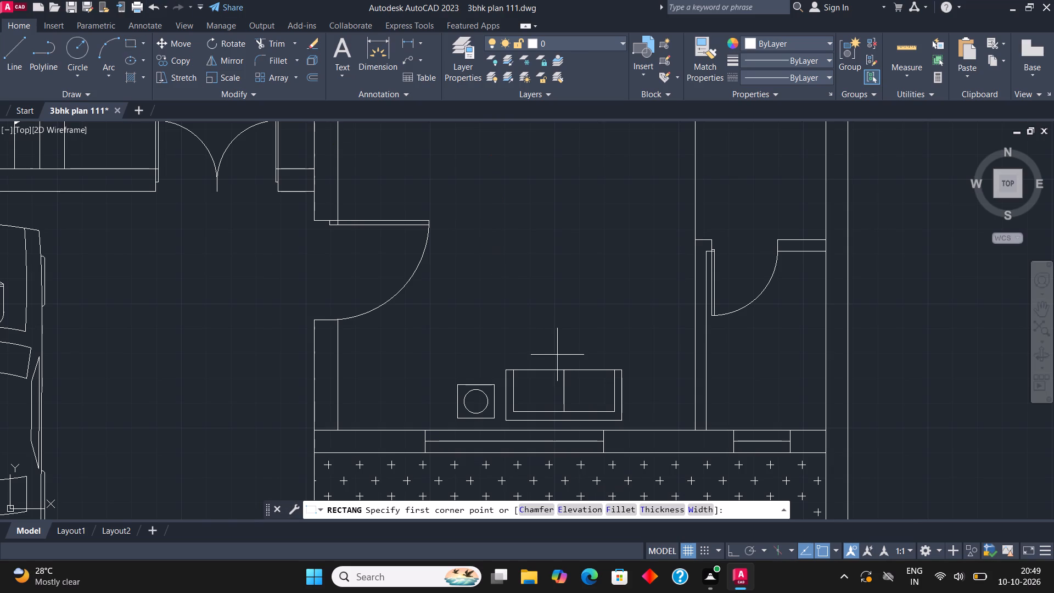
scroll(559, 358, up, 1)
click(504, 356)
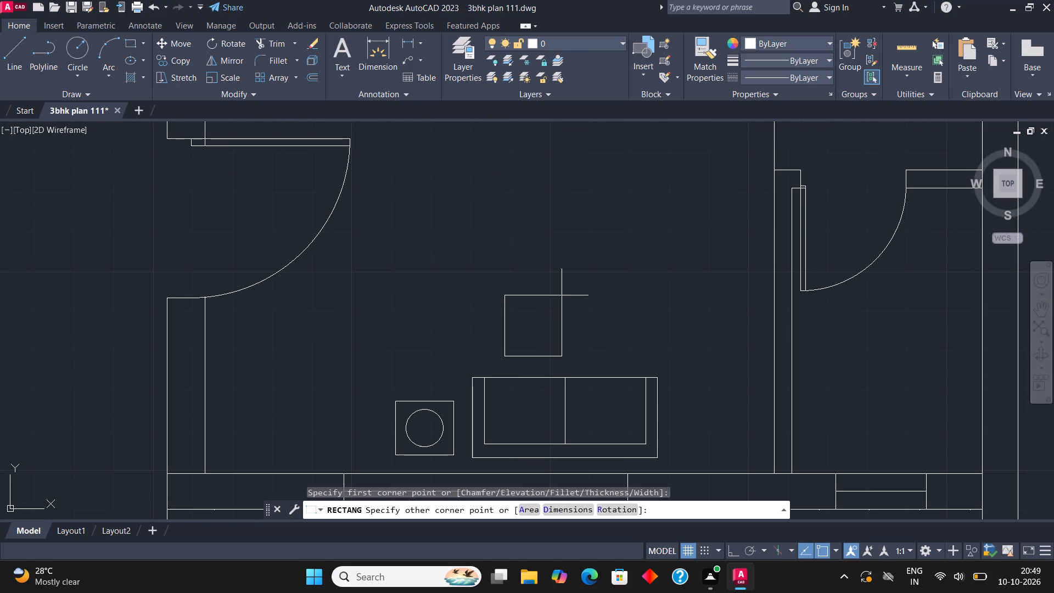
click(622, 294)
Offset the coffee table rectangle 1" inward to give the tabletop an inner border.
click(574, 297)
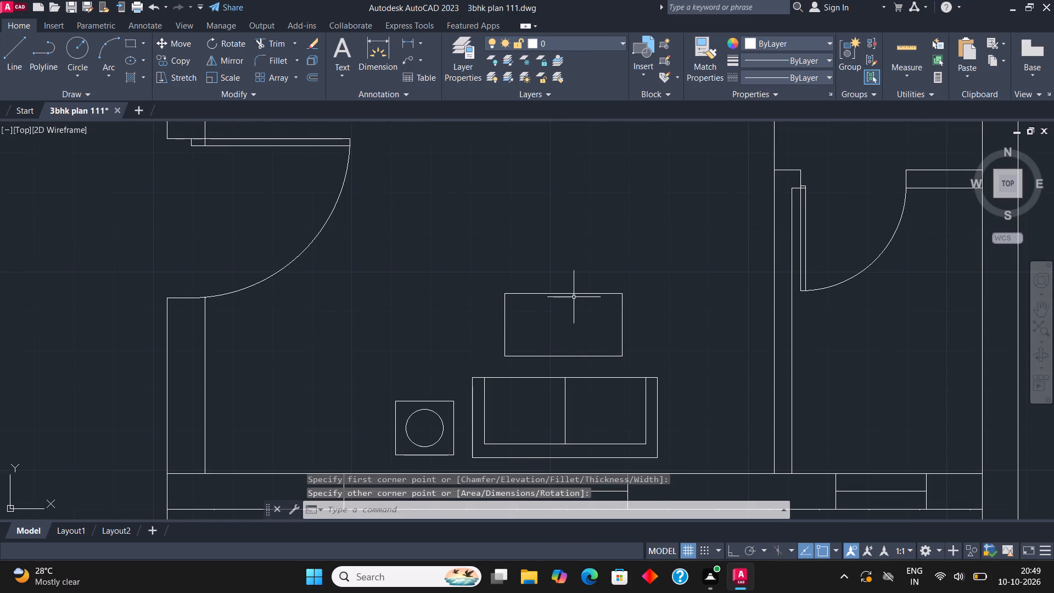
click(558, 286)
click(313, 70)
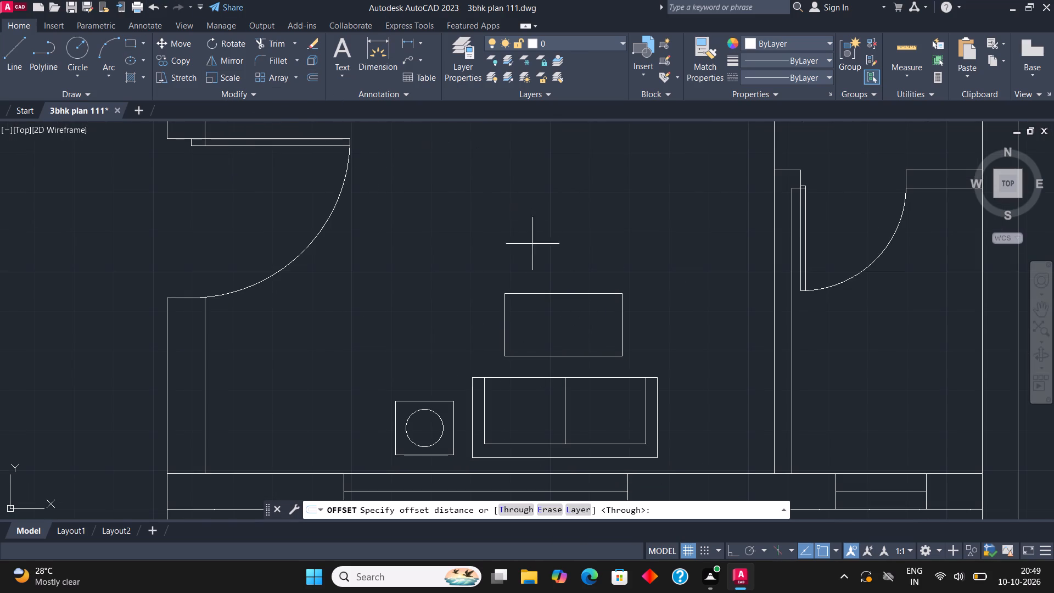
scroll(532, 305, up, 1)
click(541, 281)
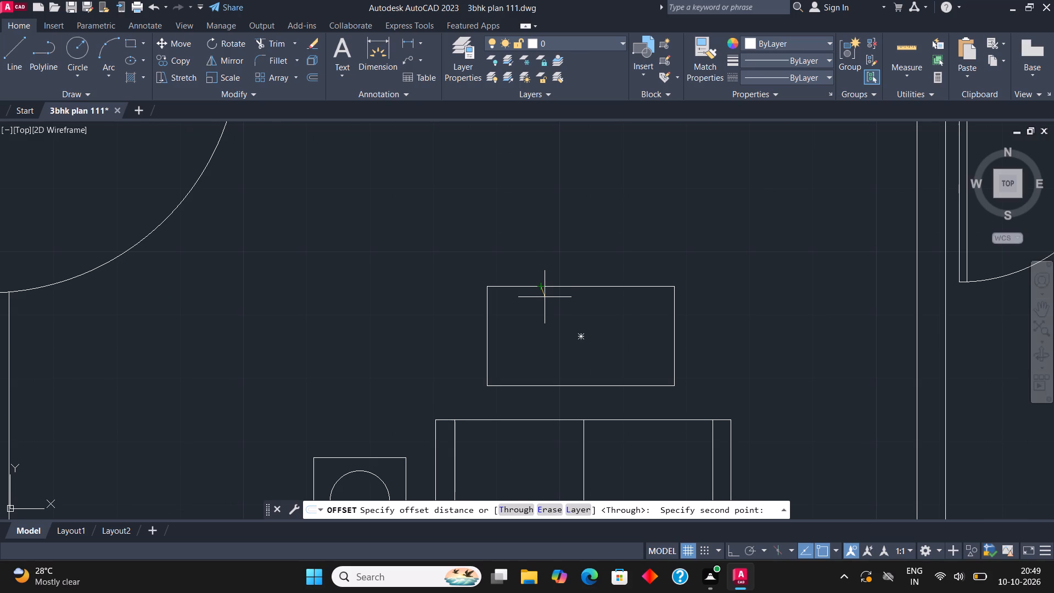
text(1")
key(Return)
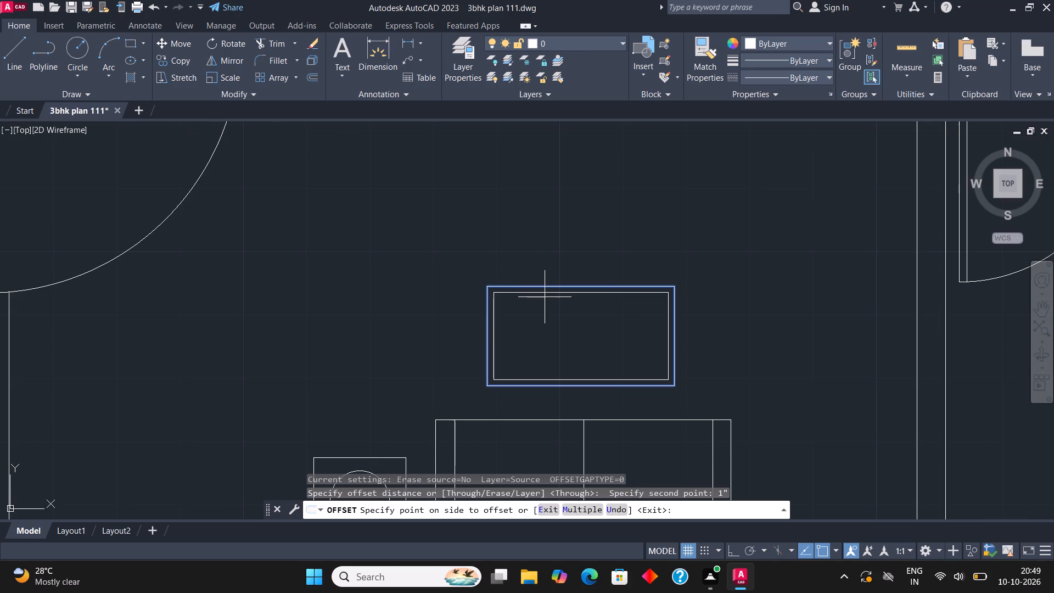
click(545, 323)
key(Escape)
Start copying the upper toilet, with its tank facing down, from the loose symbols beside the plan, using the tank's outer corner as base point.
scroll(581, 288, down, 3)
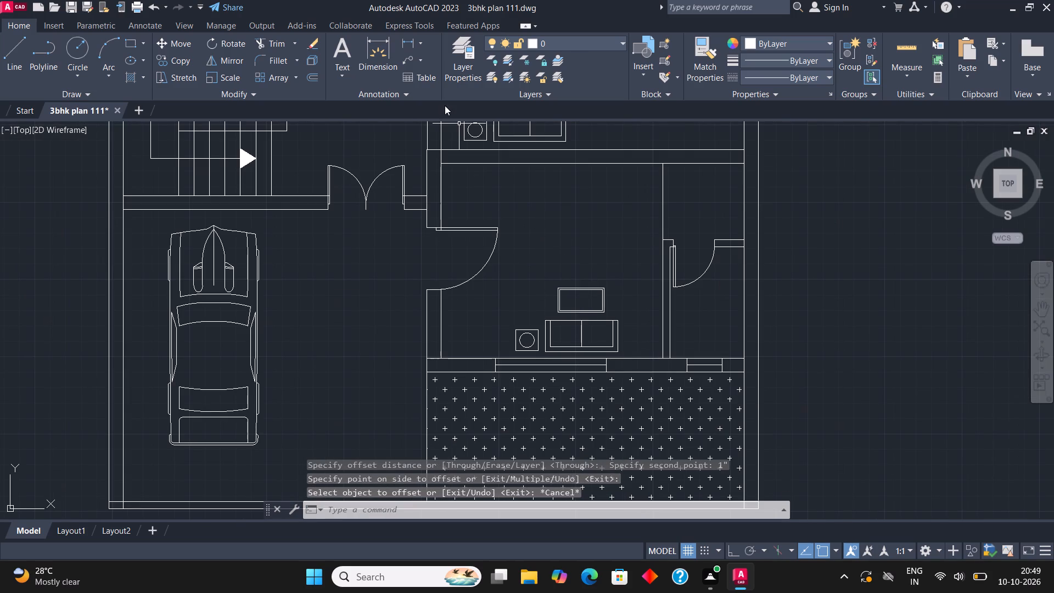
scroll(507, 219, down, 2)
middle_drag(495, 267, 481, 317)
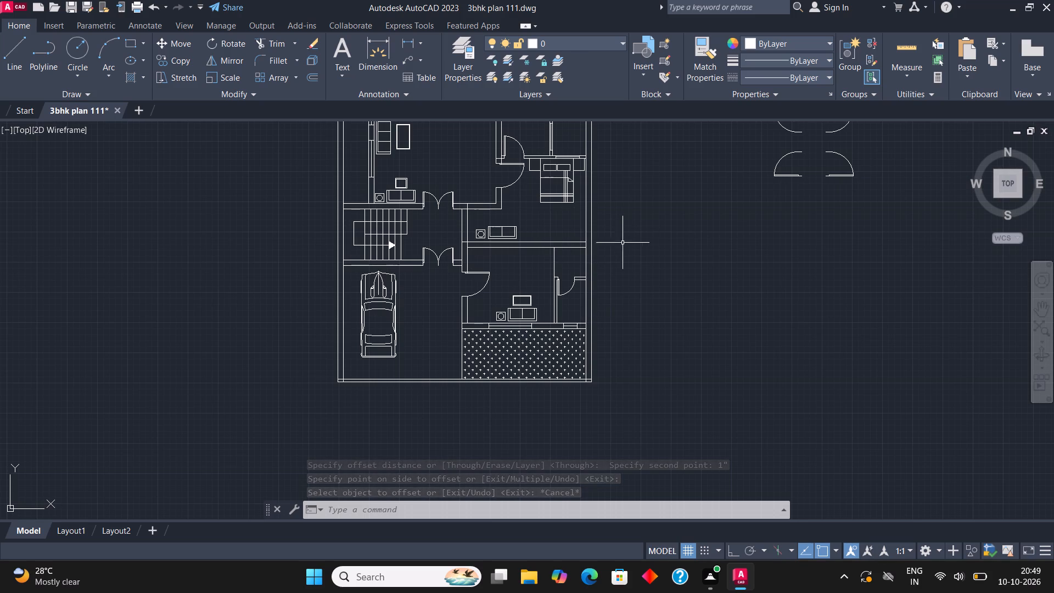
middle_drag(609, 310, 475, 485)
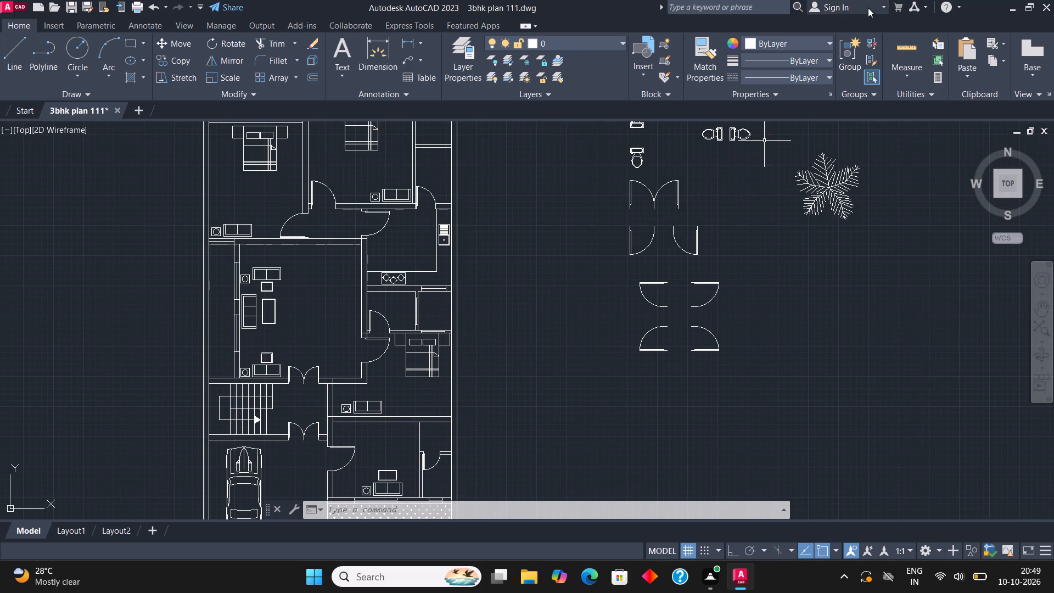
middle_drag(735, 233, 716, 317)
click(623, 209)
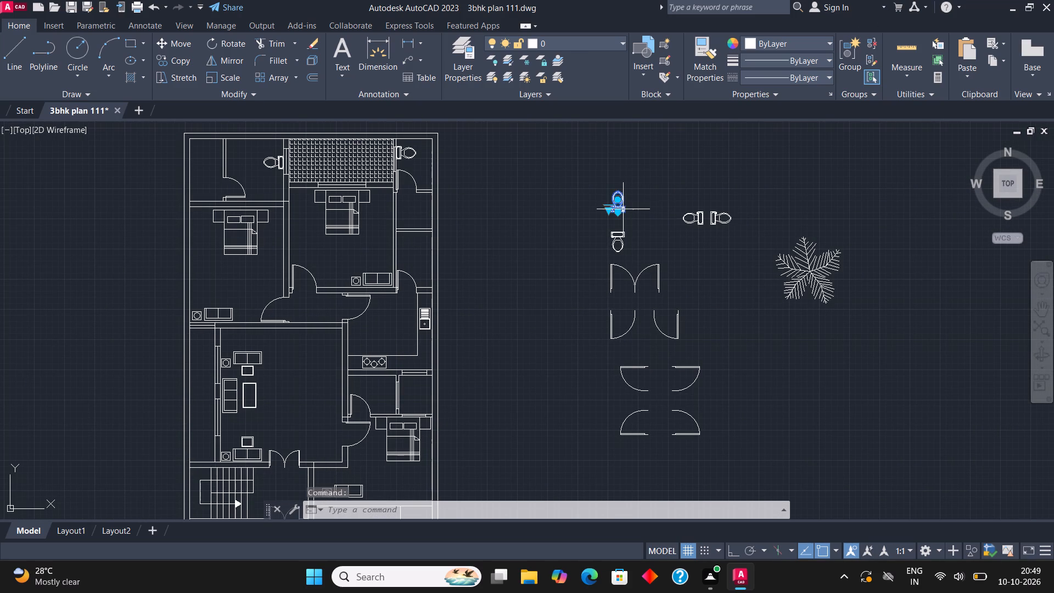
click(175, 54)
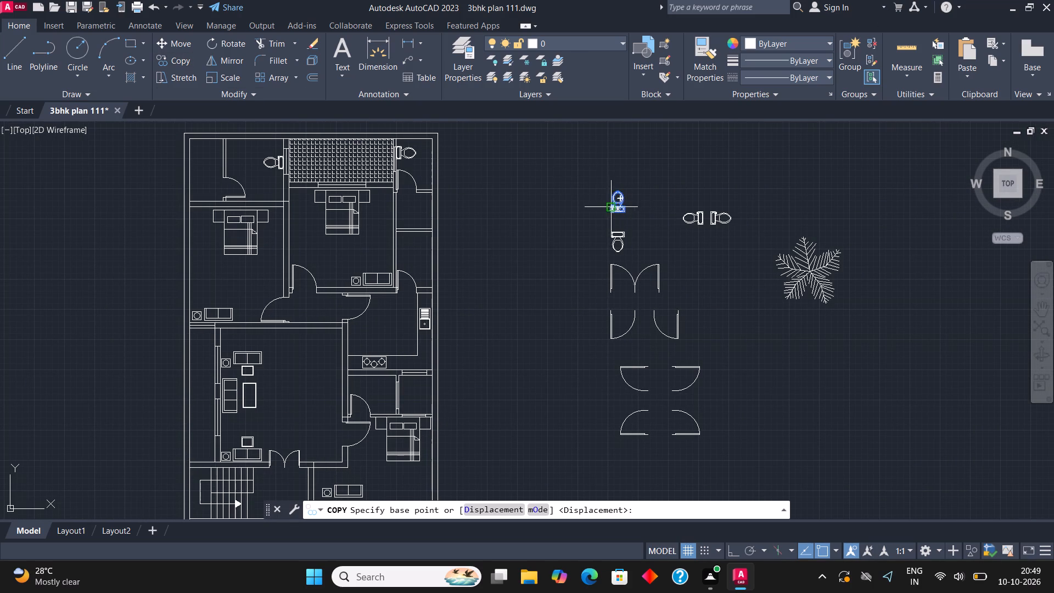
scroll(614, 208, up, 5)
click(563, 233)
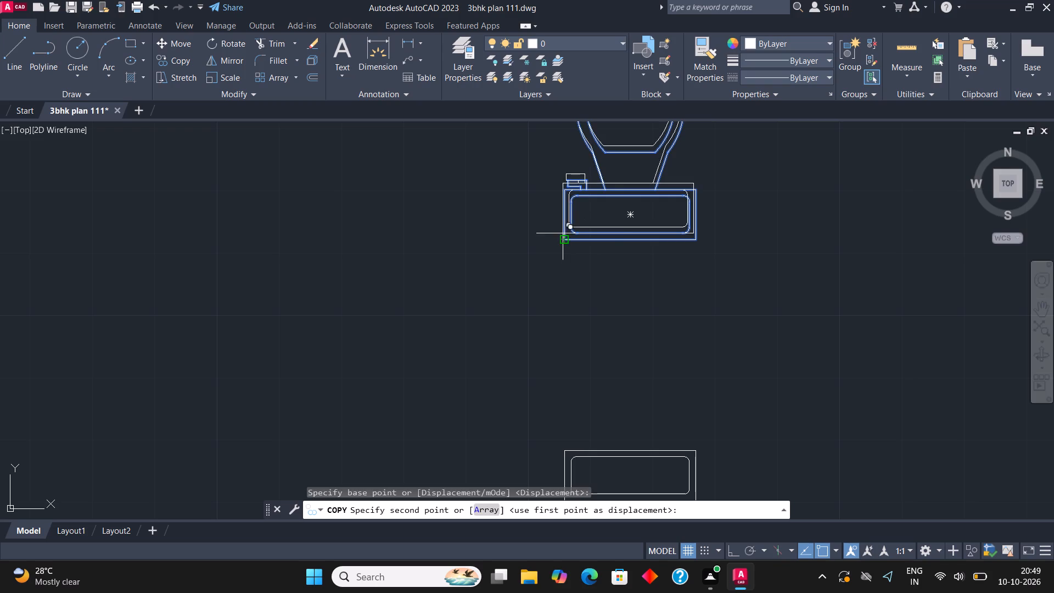
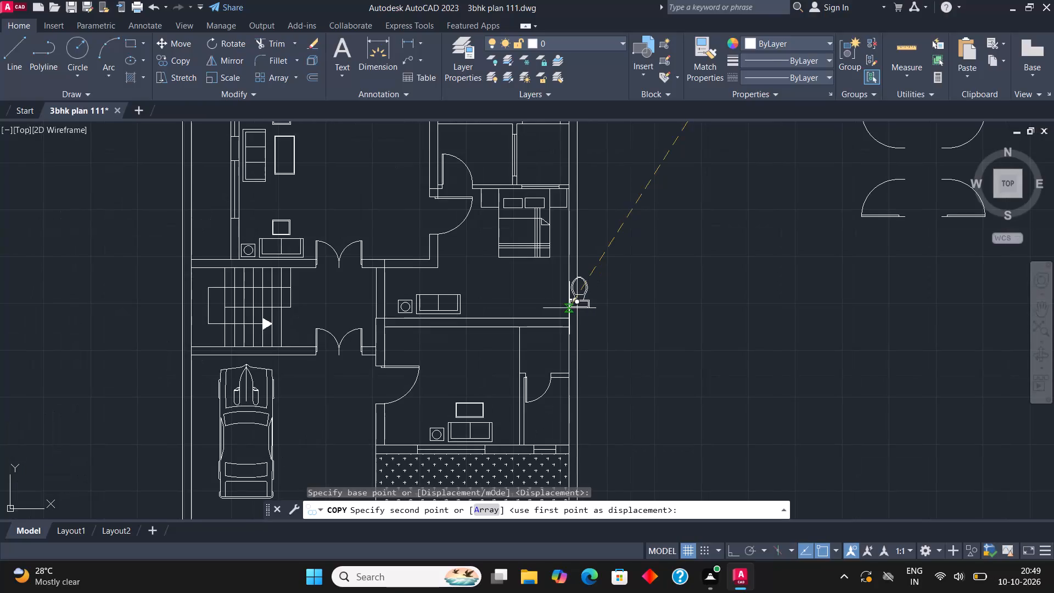
Place the toilet copy in the small bathroom above the hatched area, its tank corner at the window's upper corner.
scroll(552, 470, up, 4)
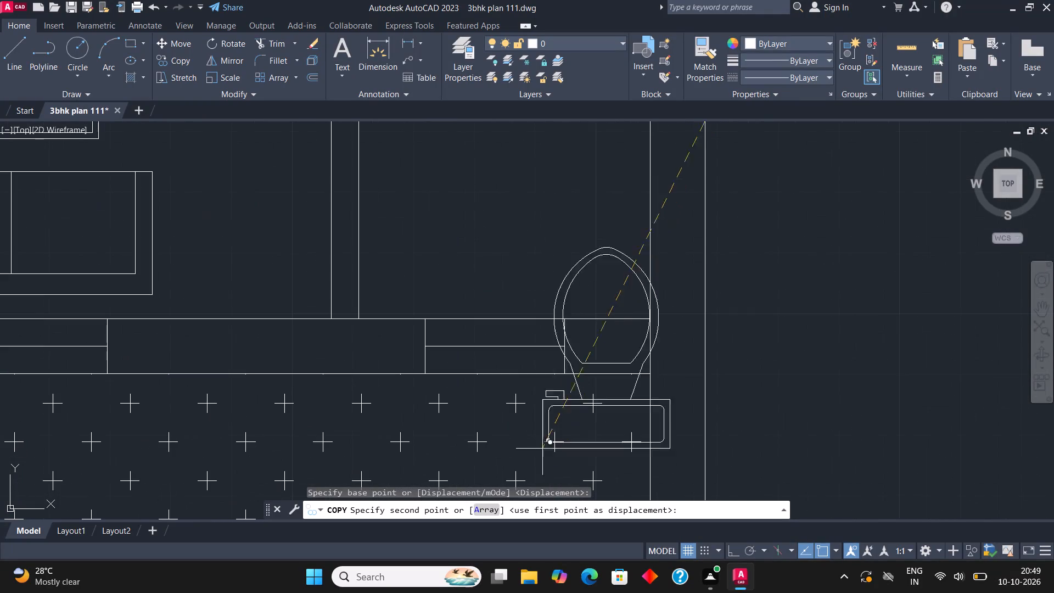
click(421, 314)
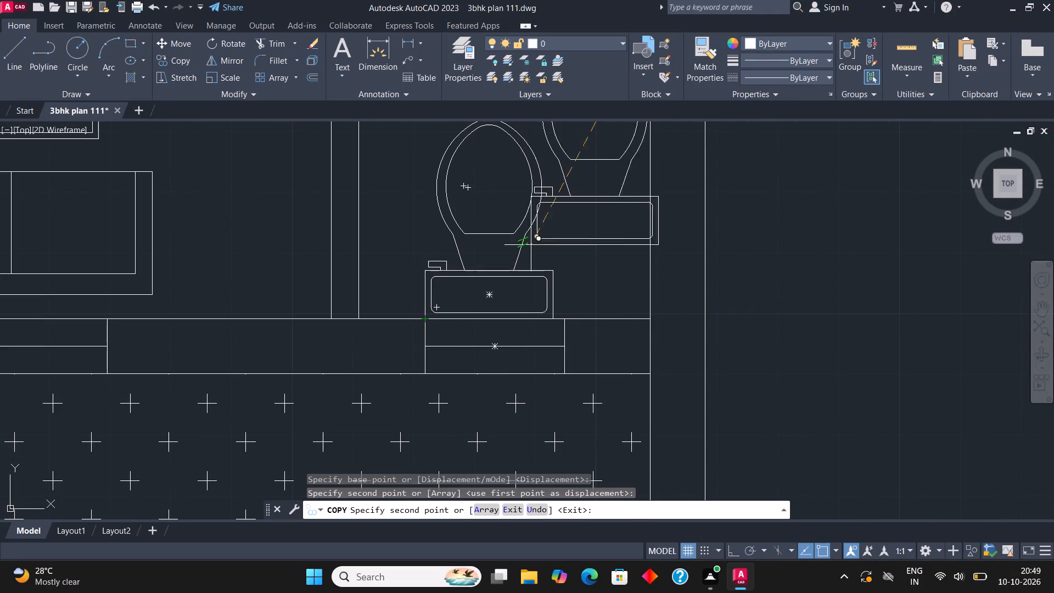
key(Escape)
Examine the furnished plan from the car porch up to the top bathrooms, checking furniture and toilet placement in each room.
scroll(509, 318, down, 2)
middle_drag(524, 329, 658, 316)
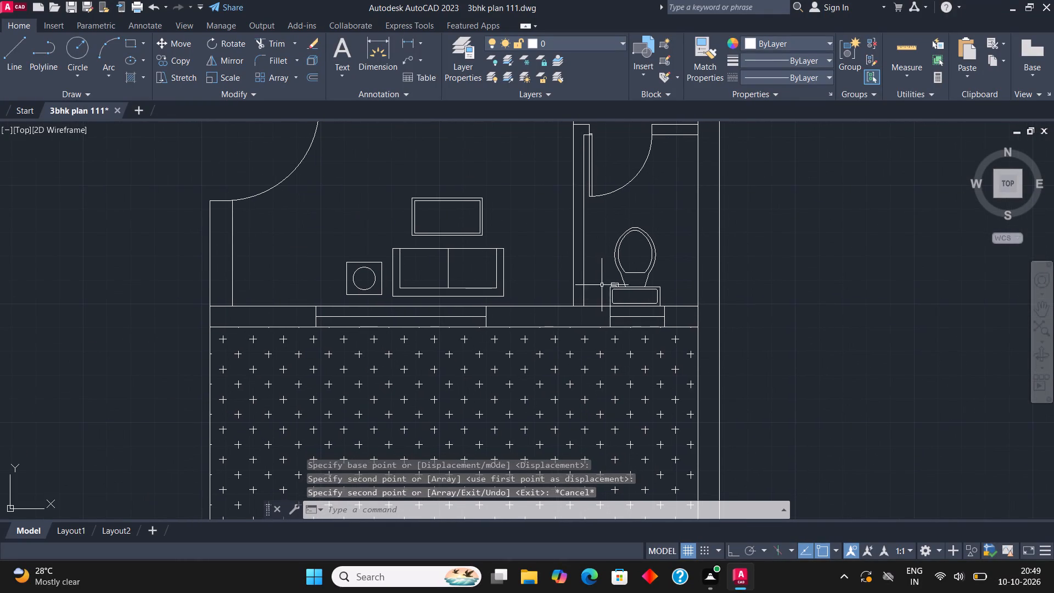
scroll(569, 281, down, 2)
middle_drag(553, 282, 615, 343)
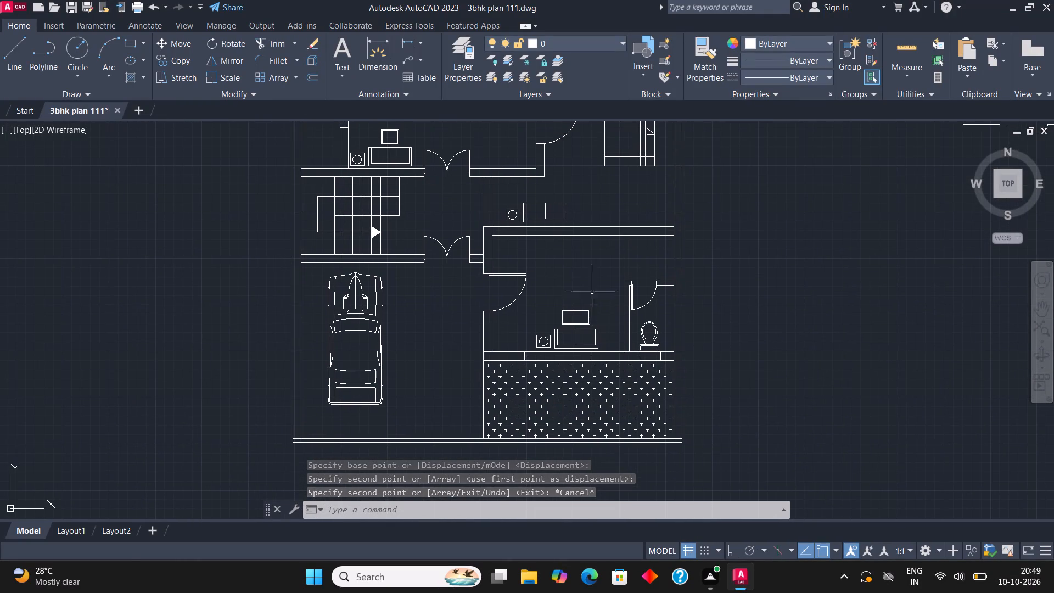
middle_drag(433, 249, 451, 273)
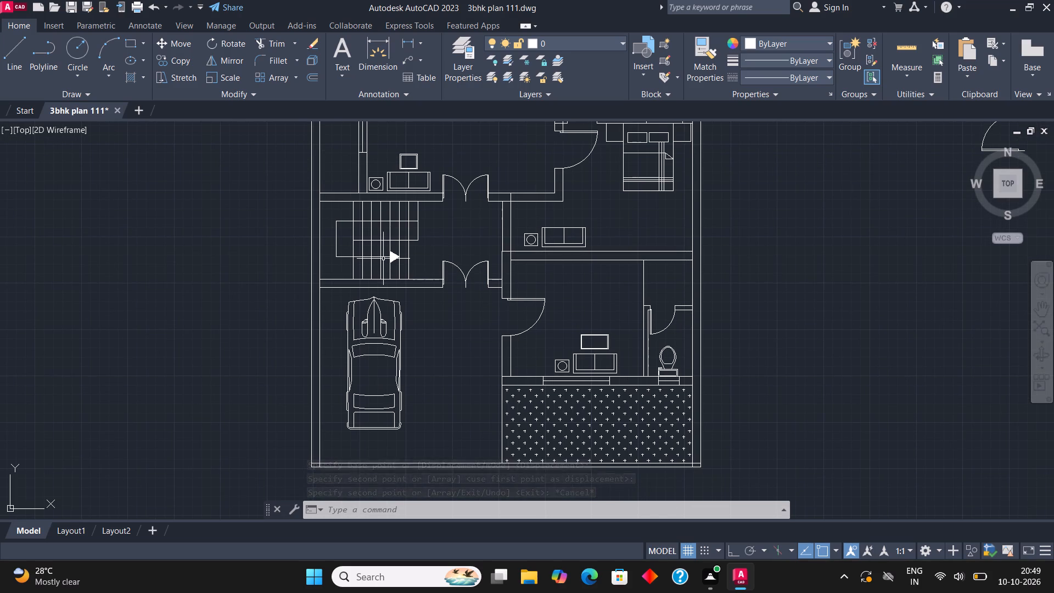
middle_drag(450, 249, 447, 250)
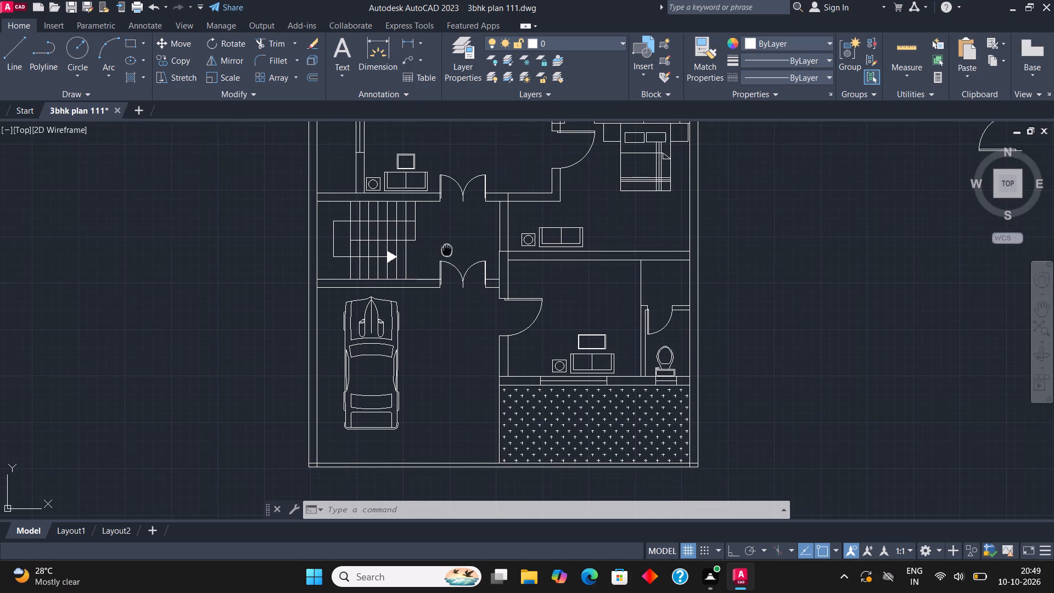
middle_drag(447, 250, 430, 309)
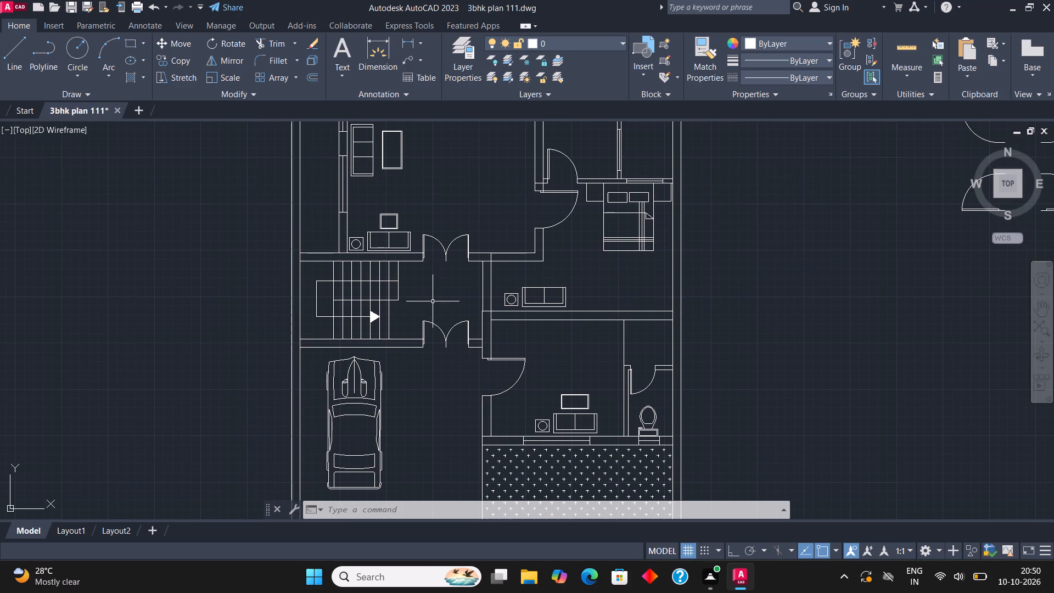
middle_drag(434, 296, 412, 351)
middle_drag(483, 258, 482, 316)
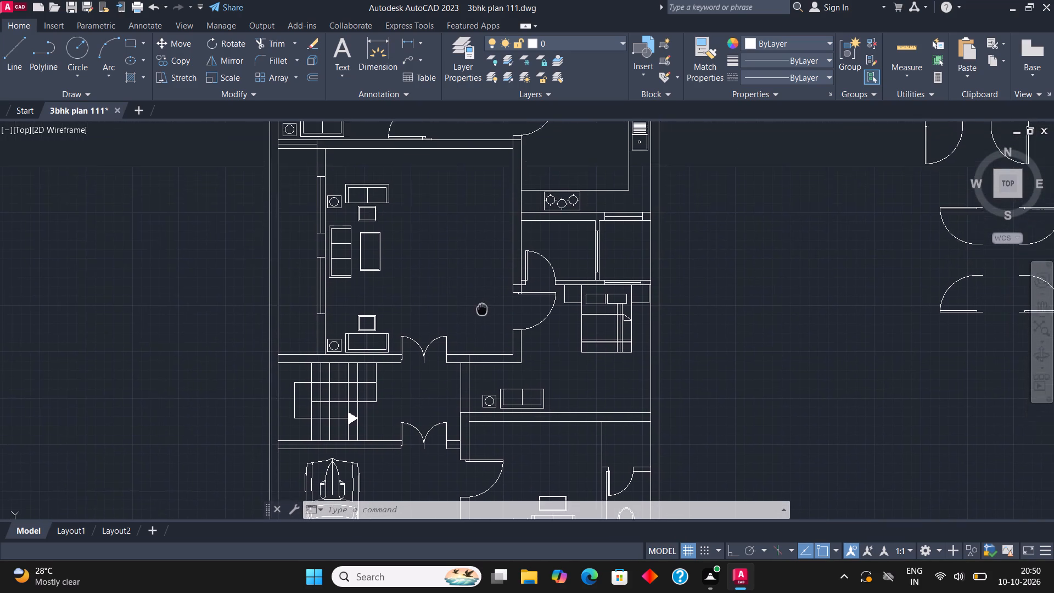
middle_drag(482, 316, 480, 338)
middle_drag(527, 212, 525, 270)
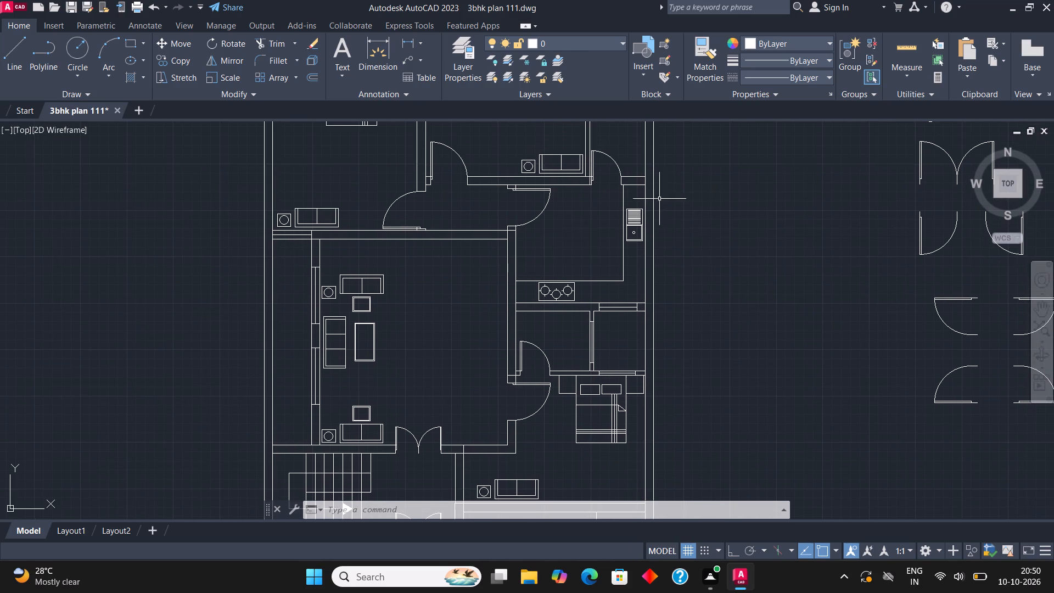
middle_drag(604, 186, 613, 255)
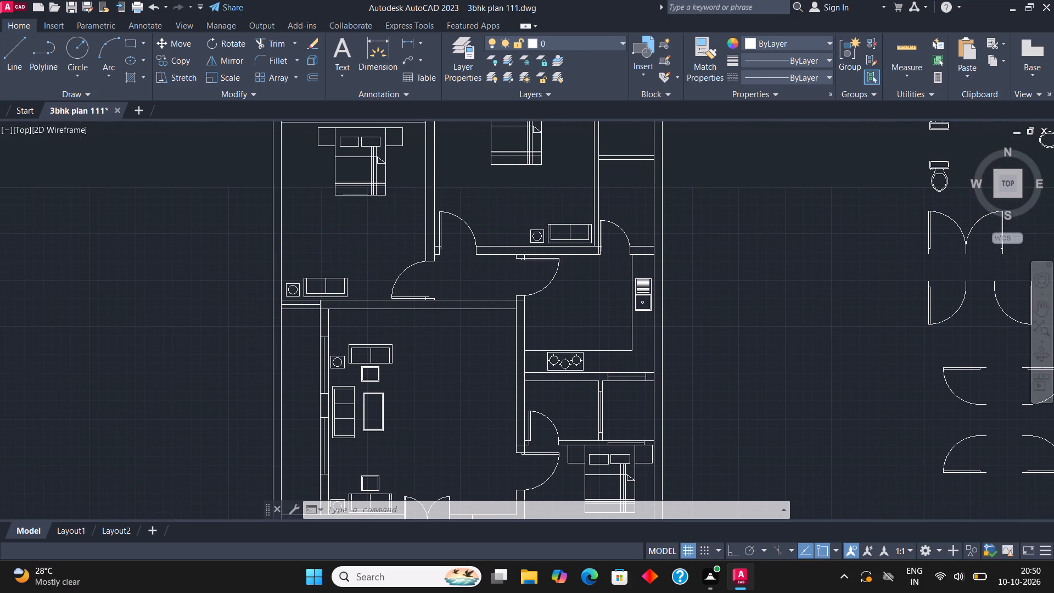
middle_drag(558, 207, 568, 253)
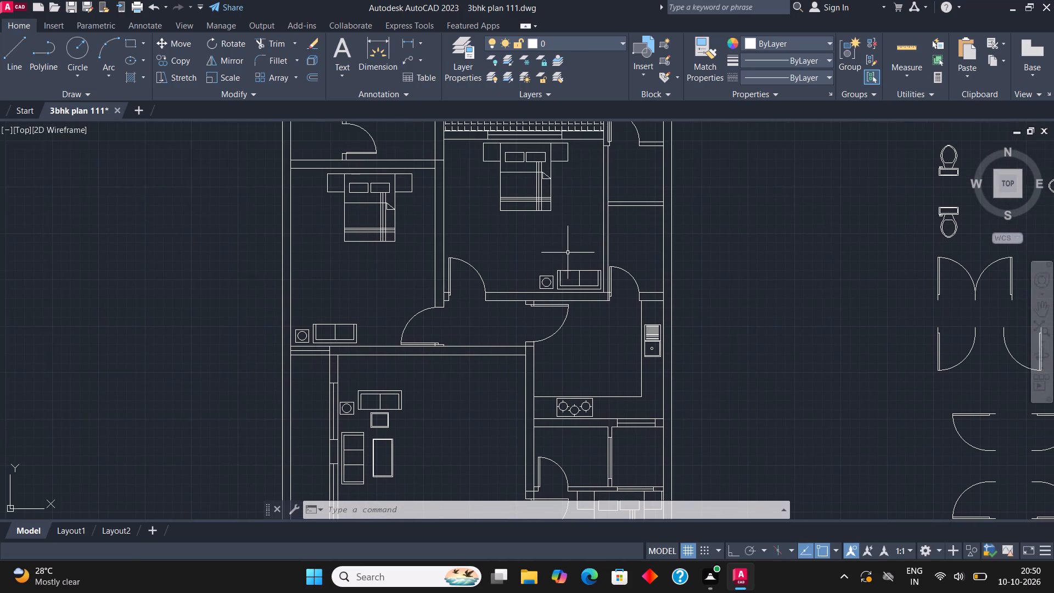
middle_drag(558, 193, 552, 238)
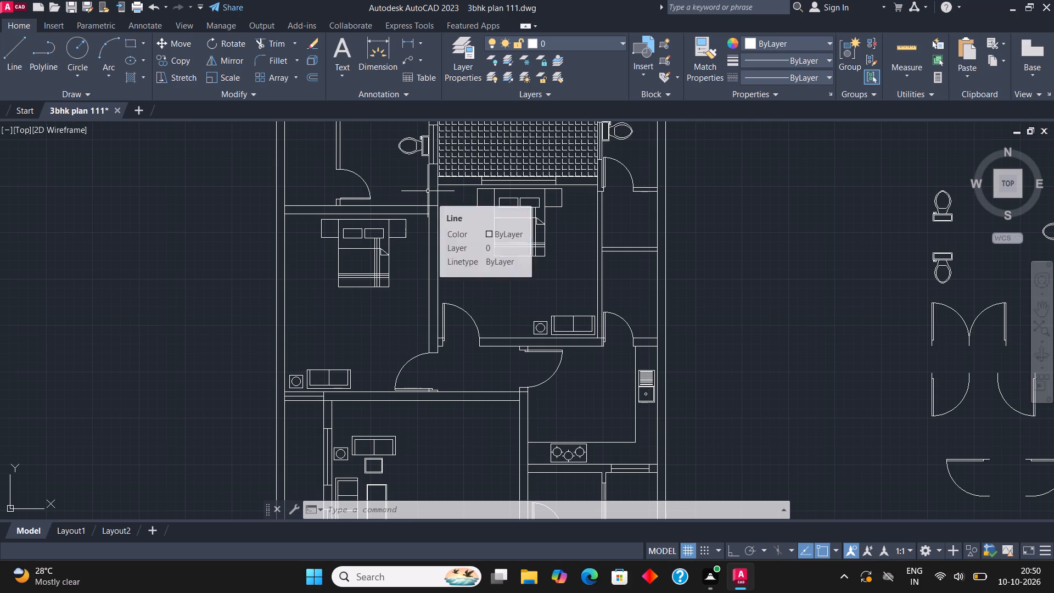
middle_drag(449, 212, 448, 248)
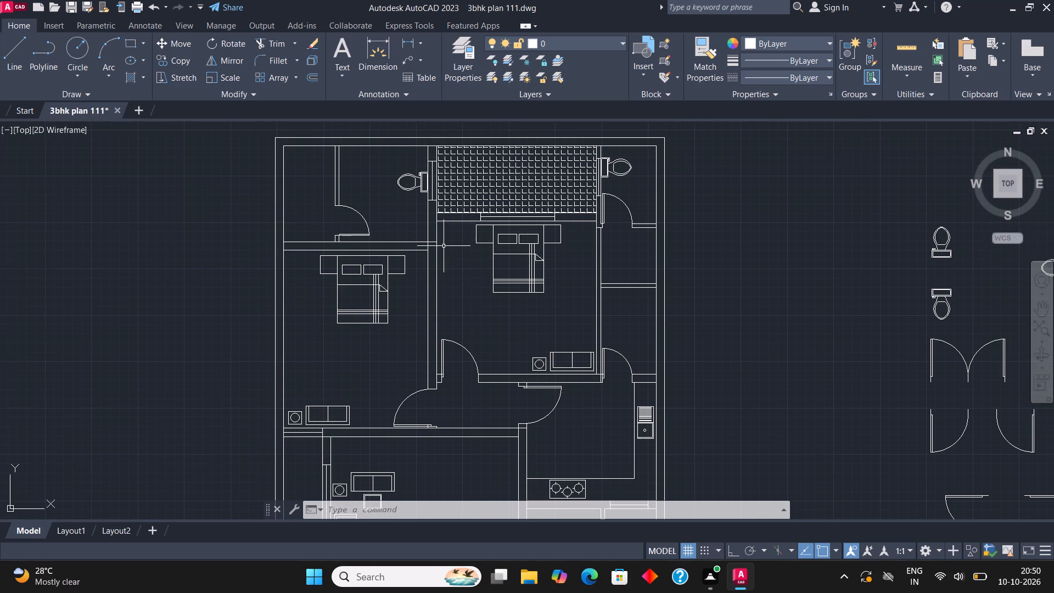
middle_drag(448, 226, 447, 233)
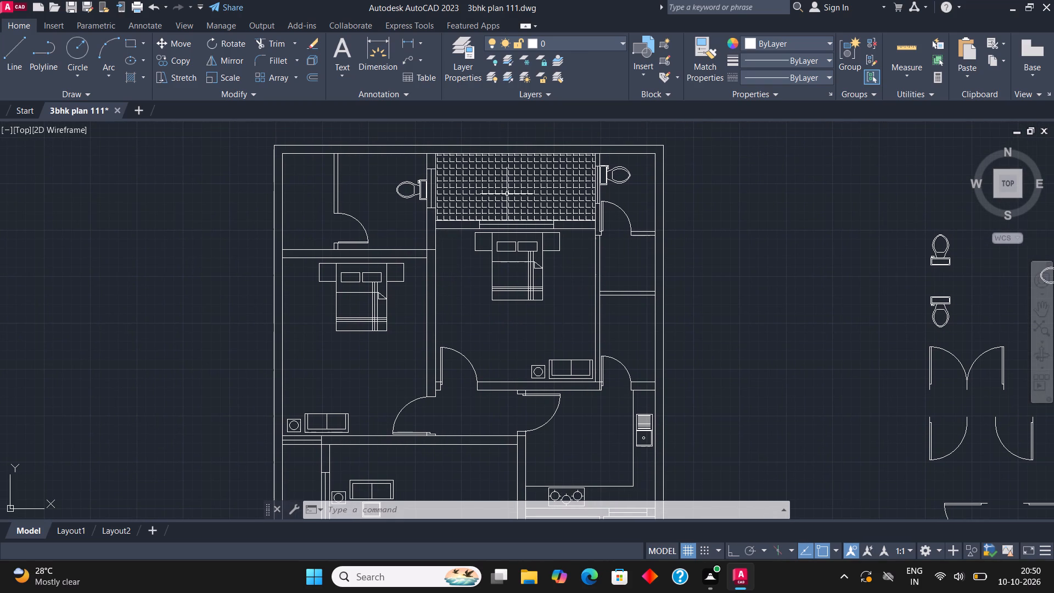
middle_drag(499, 198, 482, 195)
middle_drag(405, 181, 393, 182)
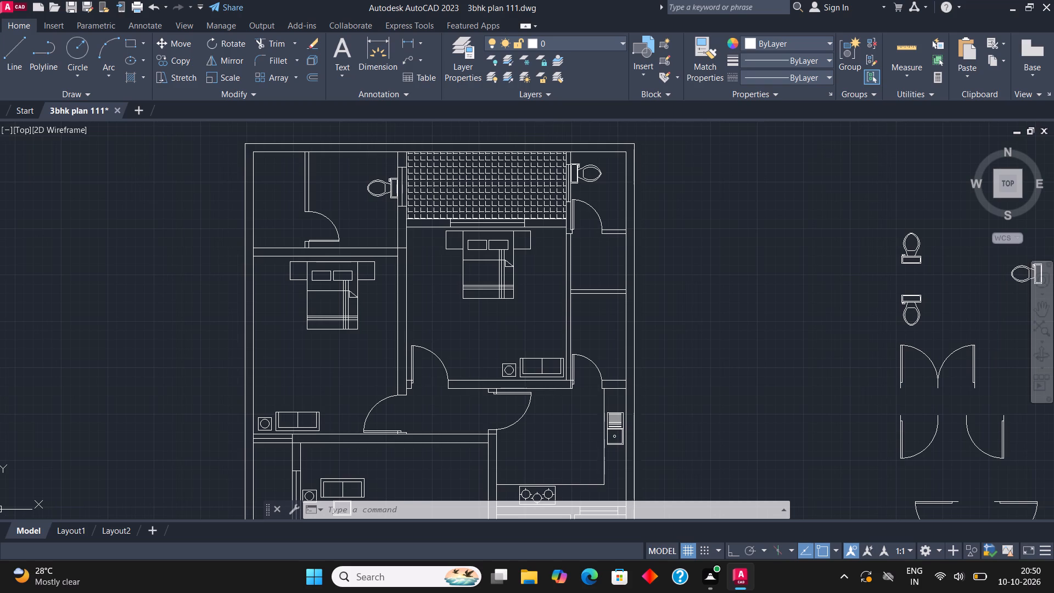
middle_drag(428, 271, 429, 259)
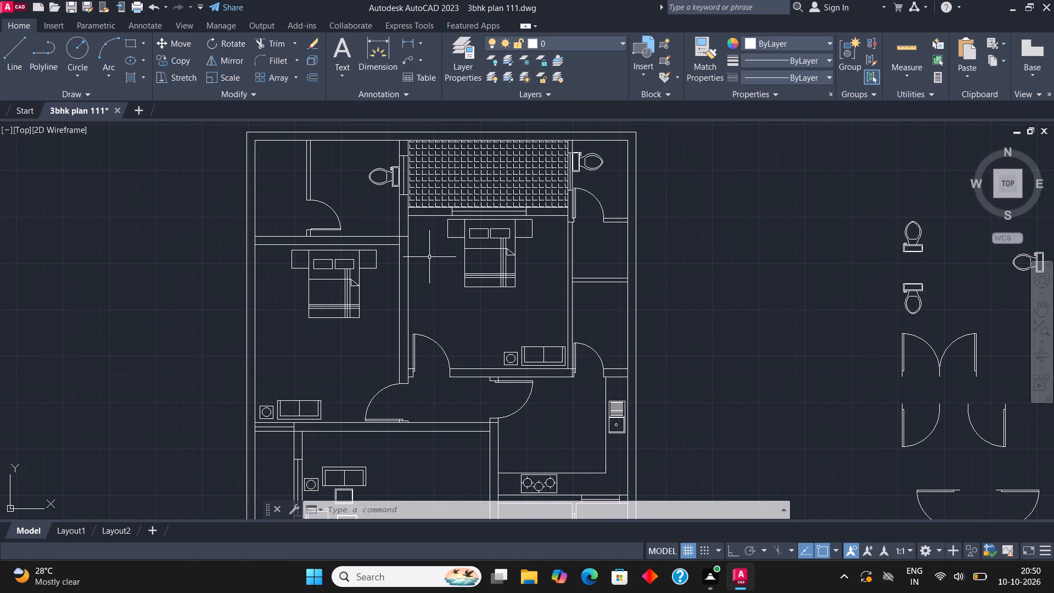
middle_drag(428, 265, 431, 227)
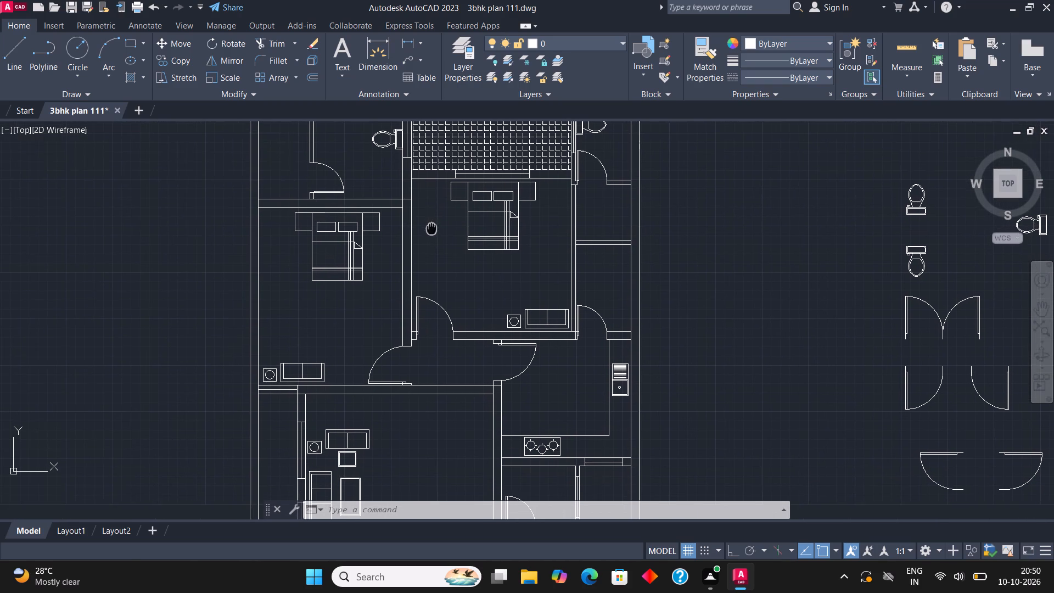
middle_drag(431, 227, 431, 226)
scroll(592, 293, down, 1)
middle_drag(587, 289, 544, 255)
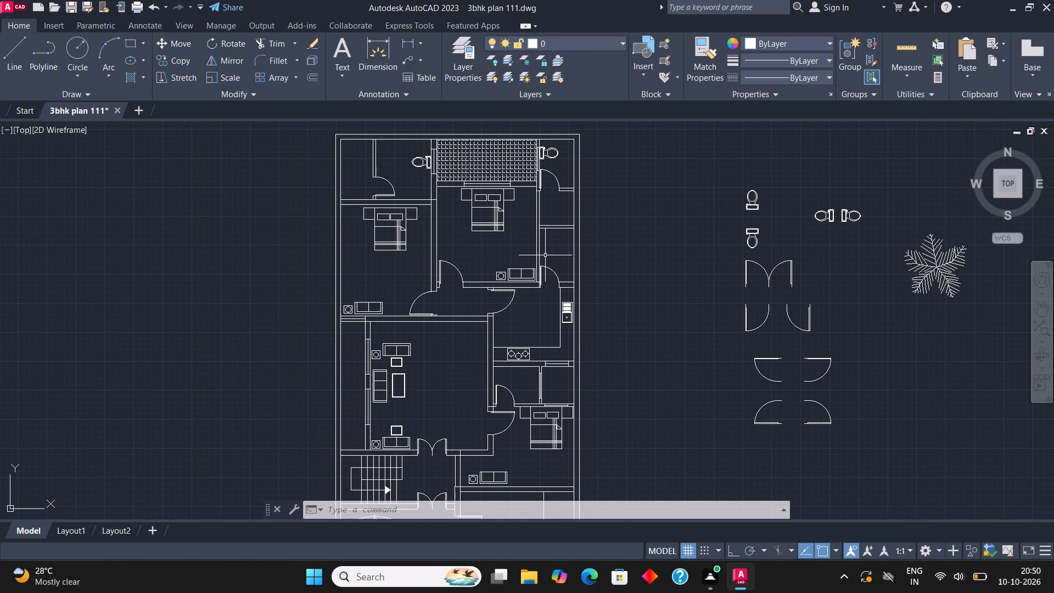
middle_drag(573, 291, 540, 253)
scroll(506, 335, up, 1)
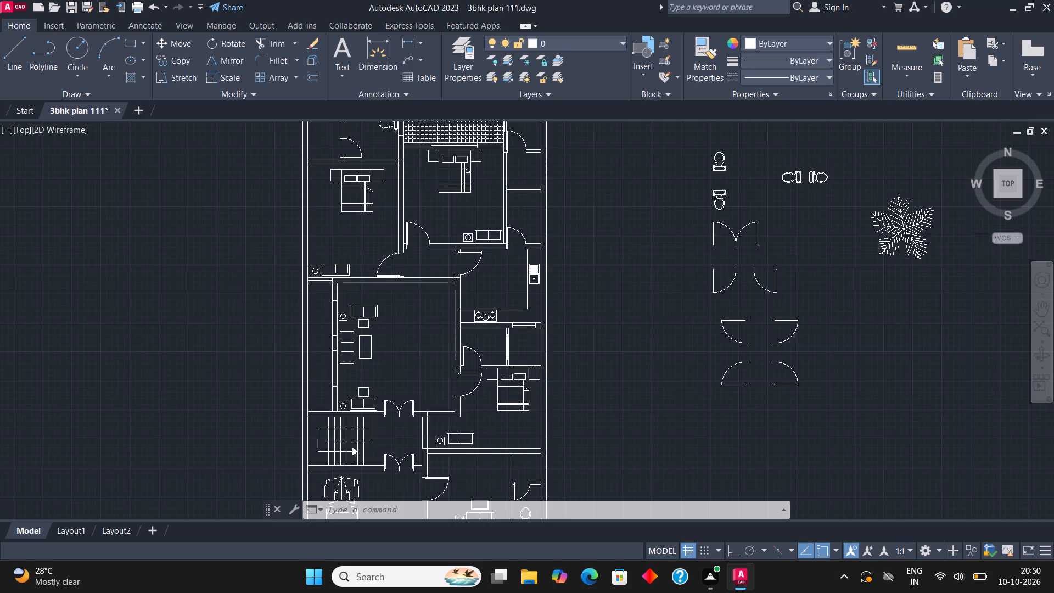
middle_drag(506, 335, 512, 296)
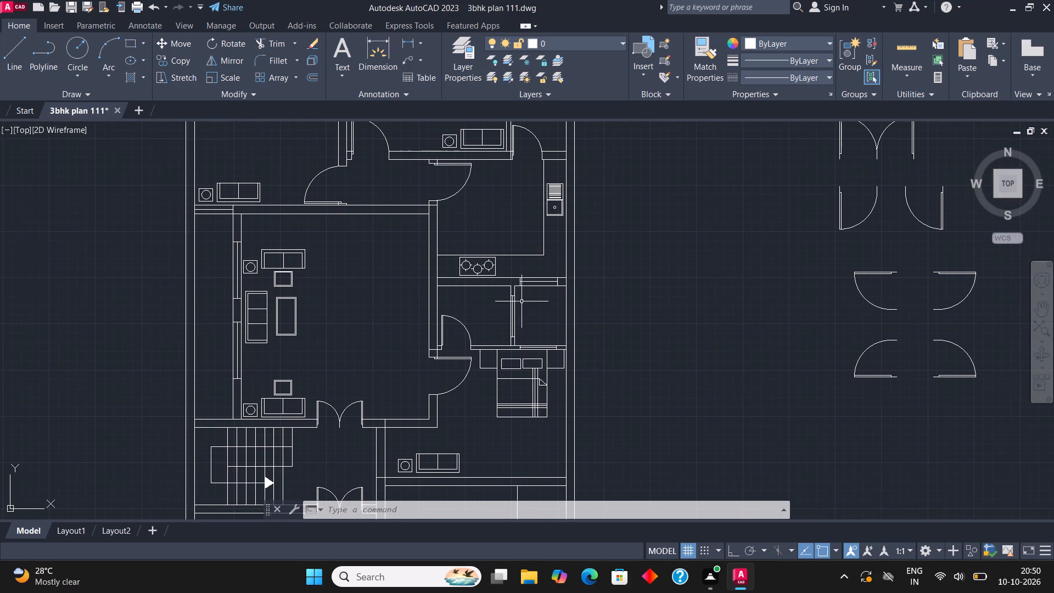
middle_drag(538, 314, 545, 176)
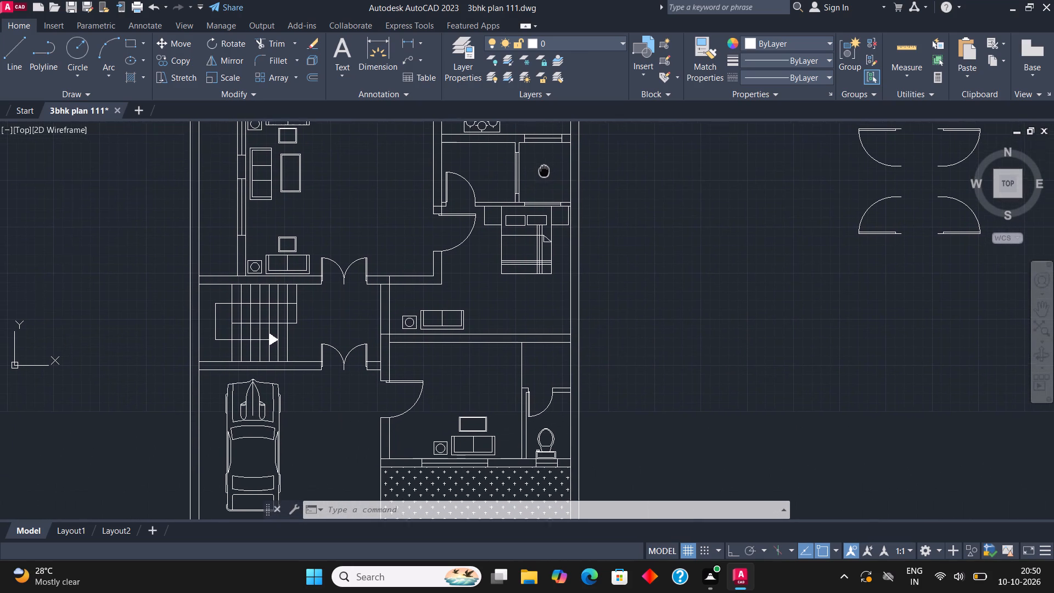
middle_drag(545, 176, 536, 242)
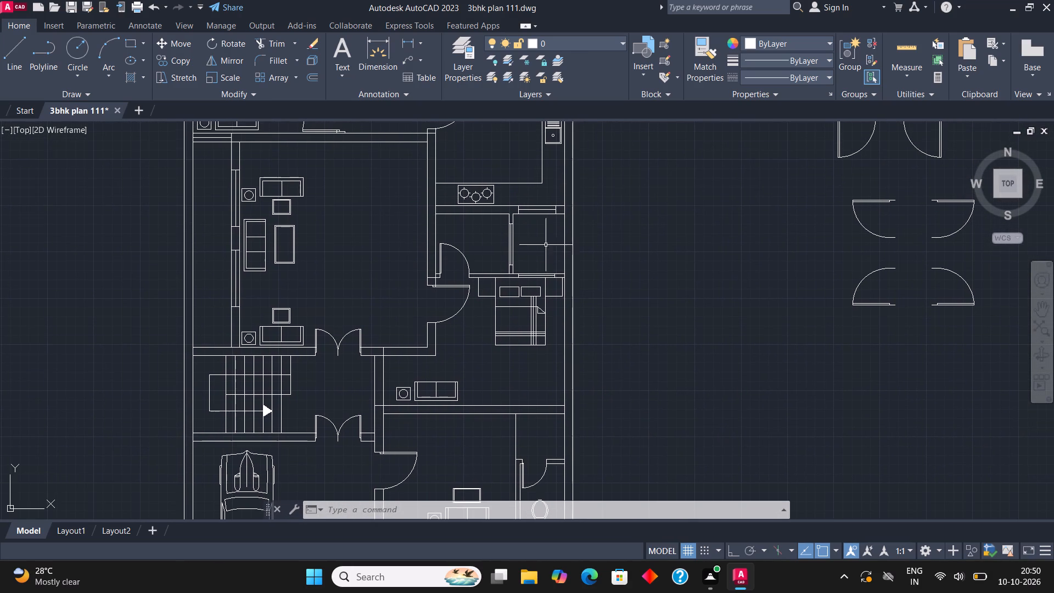
Erase all the loose toilet, door and plant symbols beside the house plan.
scroll(513, 280, down, 1)
middle_drag(513, 281, 440, 387)
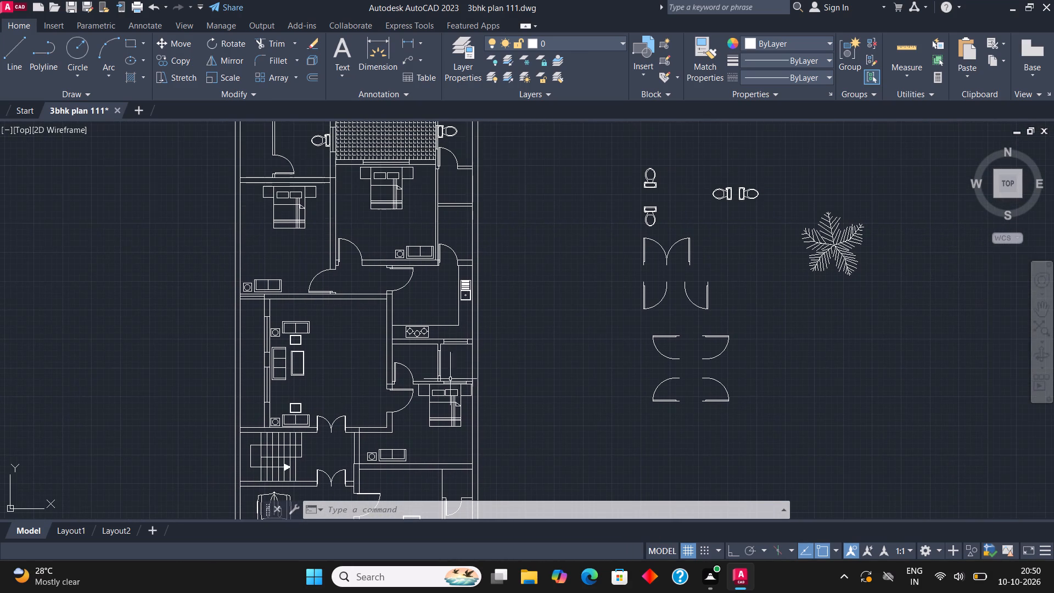
click(874, 446)
drag(609, 128, 609, 133)
key(Delete)
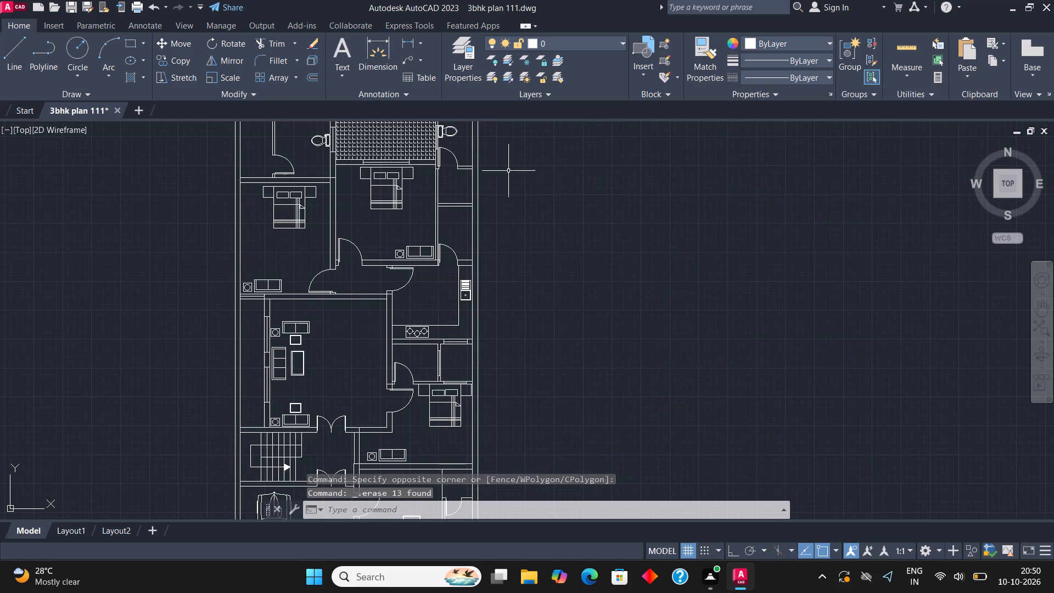
Examine the whole plan and the upper bedrooms and bathrooms around the hatched area.
scroll(275, 244, down, 2)
middle_drag(283, 254, 330, 278)
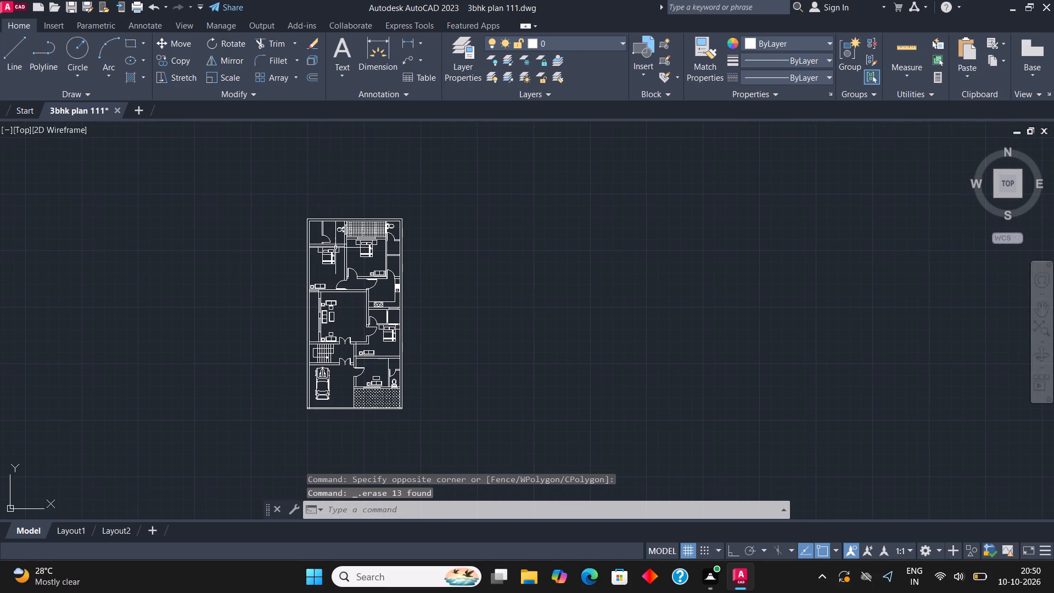
scroll(336, 248, up, 2)
middle_drag(342, 254, 373, 262)
scroll(350, 257, up, 1)
middle_drag(363, 213, 302, 250)
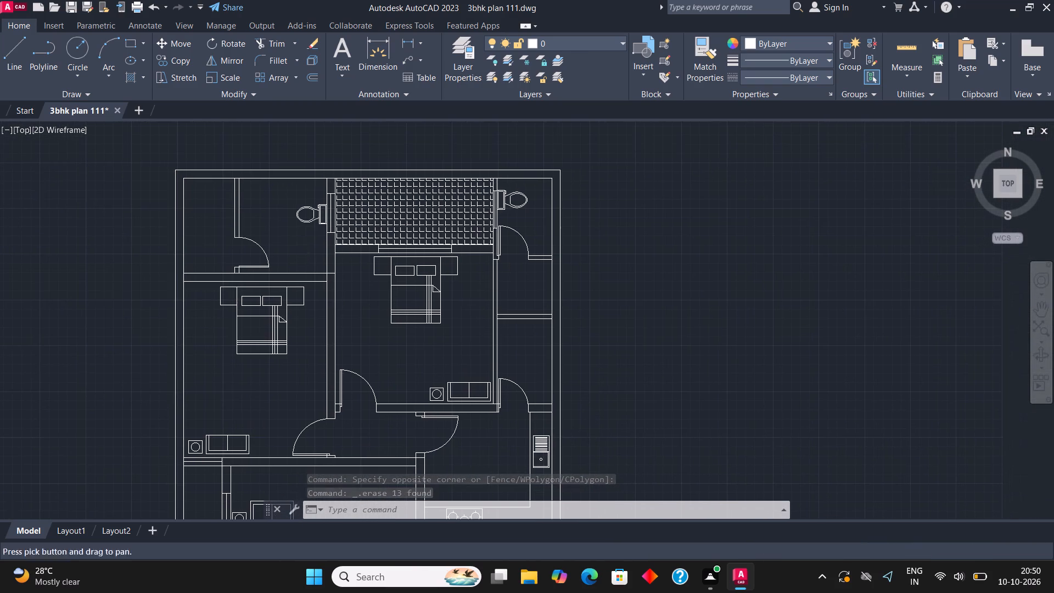
scroll(522, 290, up, 1)
middle_drag(525, 293, 533, 297)
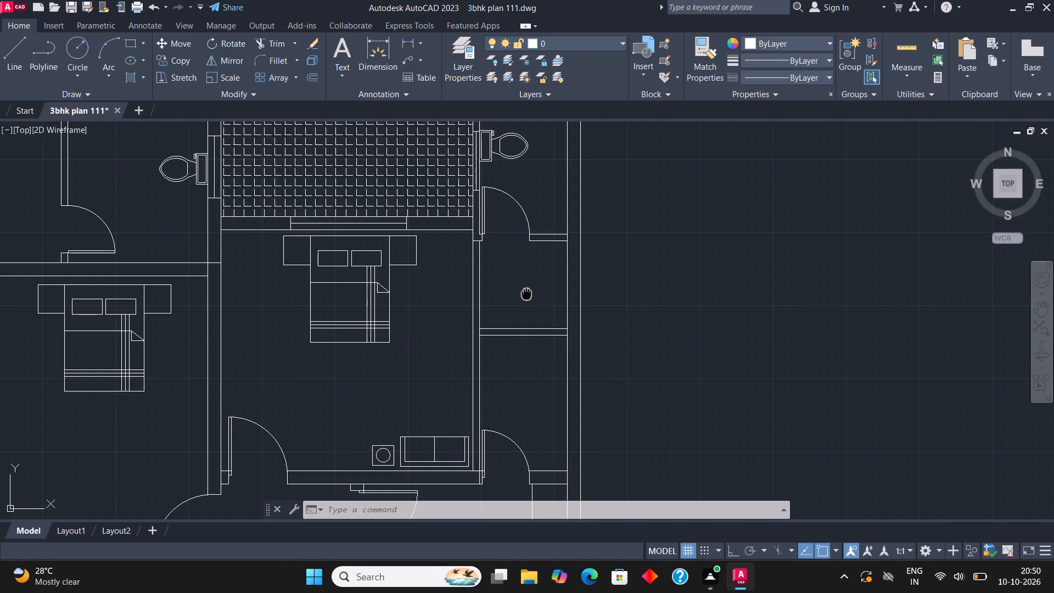
middle_drag(533, 297, 680, 375)
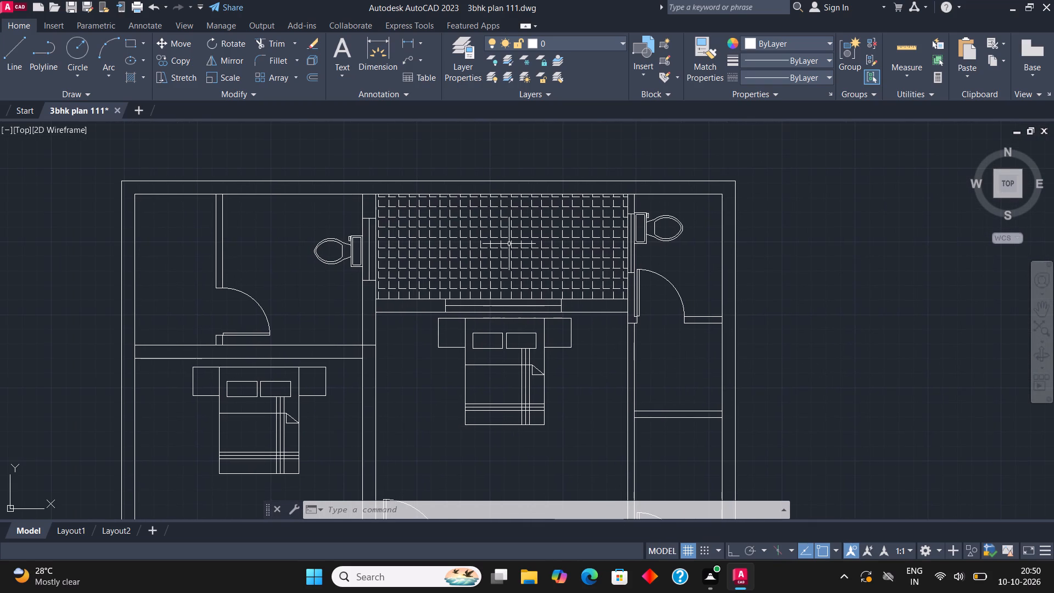
middle_drag(473, 273, 489, 185)
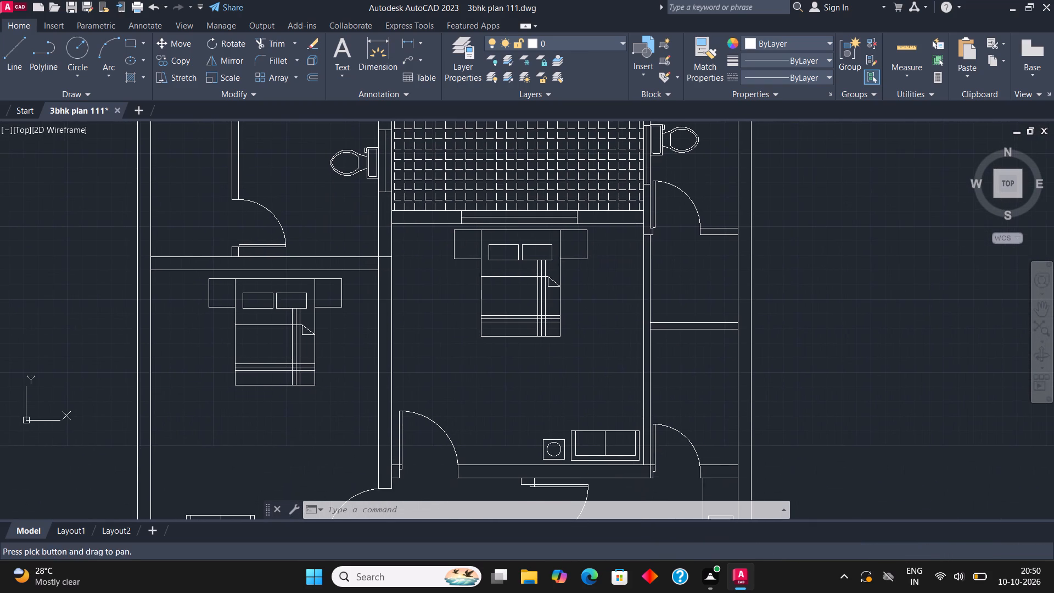
middle_drag(467, 249, 618, 458)
middle_drag(574, 390, 573, 317)
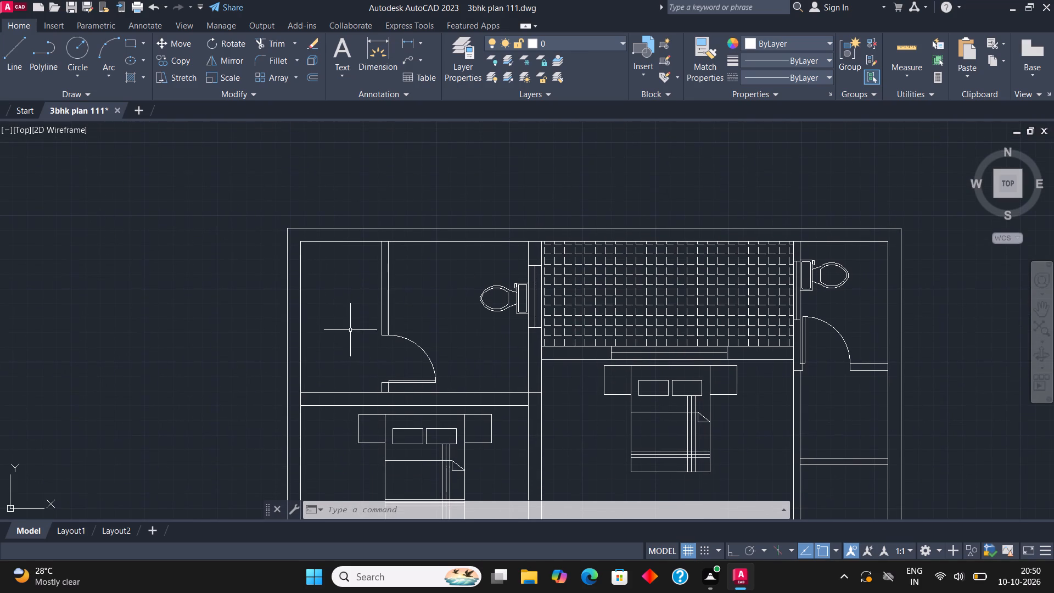
Draw a short line across the double wall between the upper-left bathroom area and the bedroom below, near the outer wall.
scroll(380, 389, up, 1)
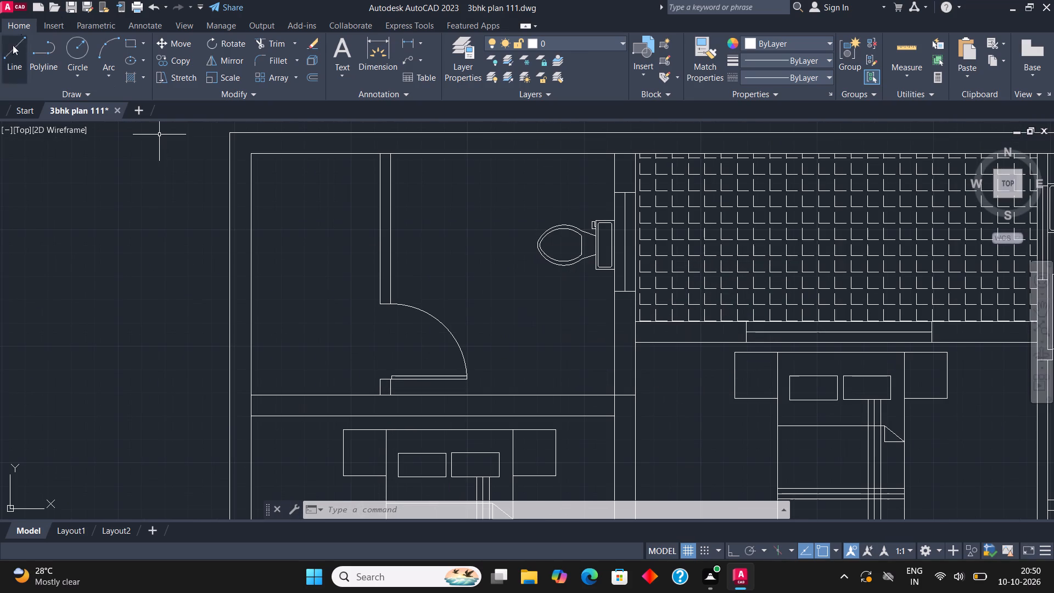
click(8, 54)
scroll(297, 419, up, 1)
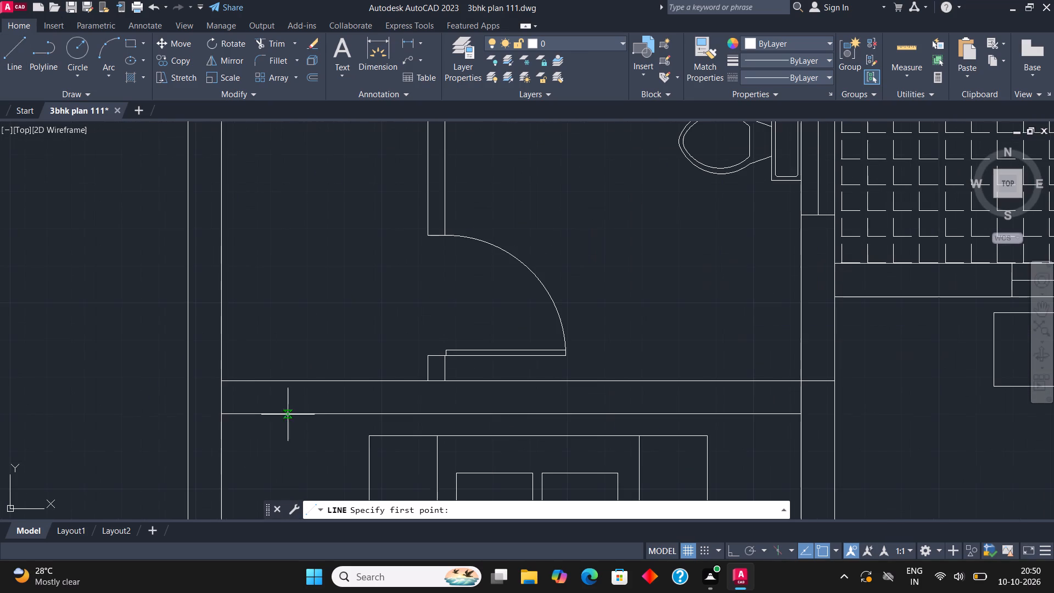
click(244, 416)
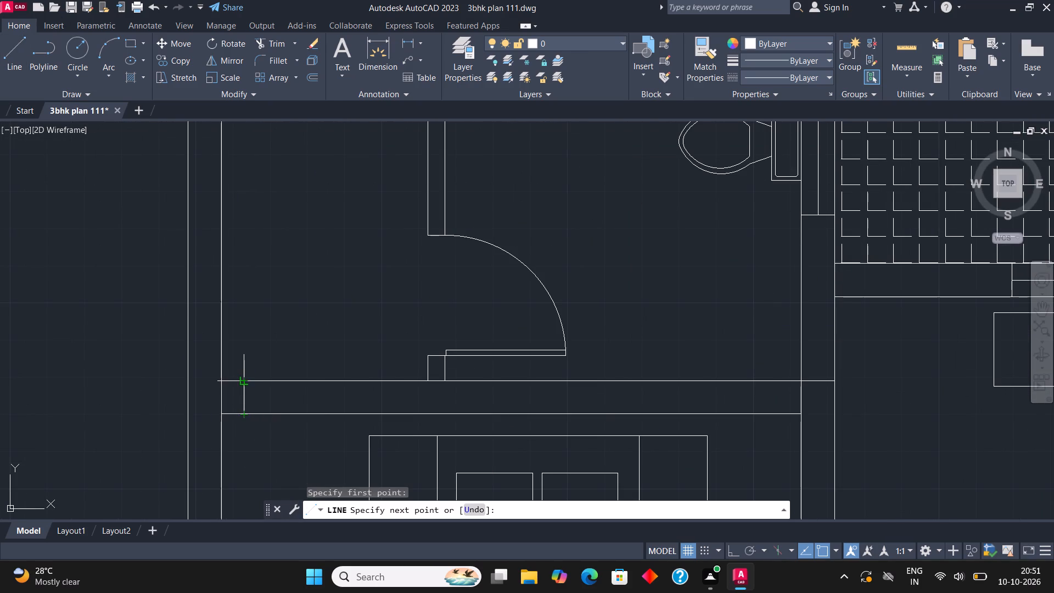
click(247, 382)
Draw a second short line across the double wall below the upper-left bathroom area, just short of the partition stub by the door.
click(15, 46)
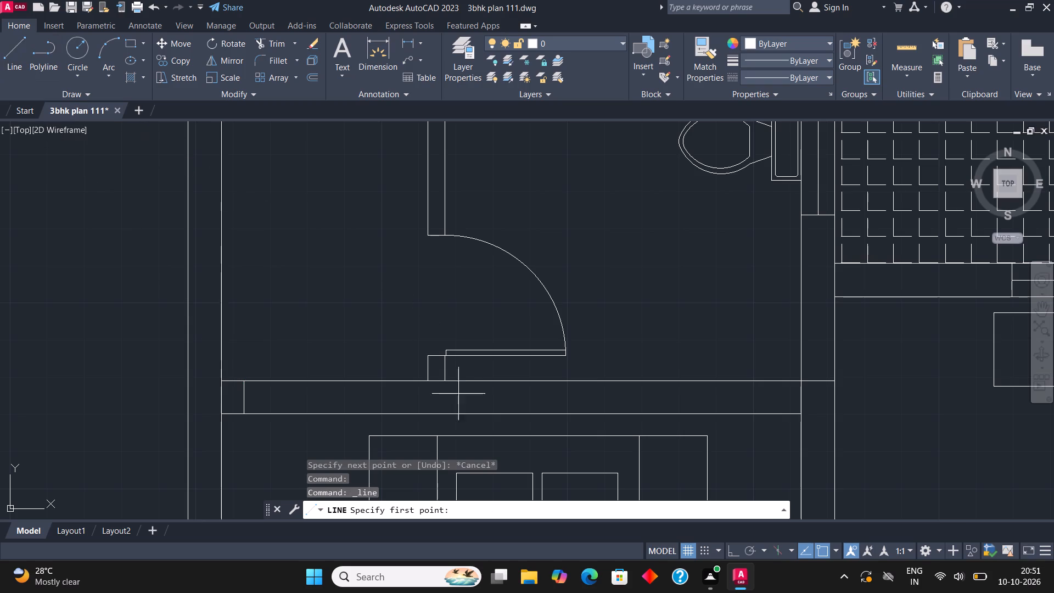
click(412, 378)
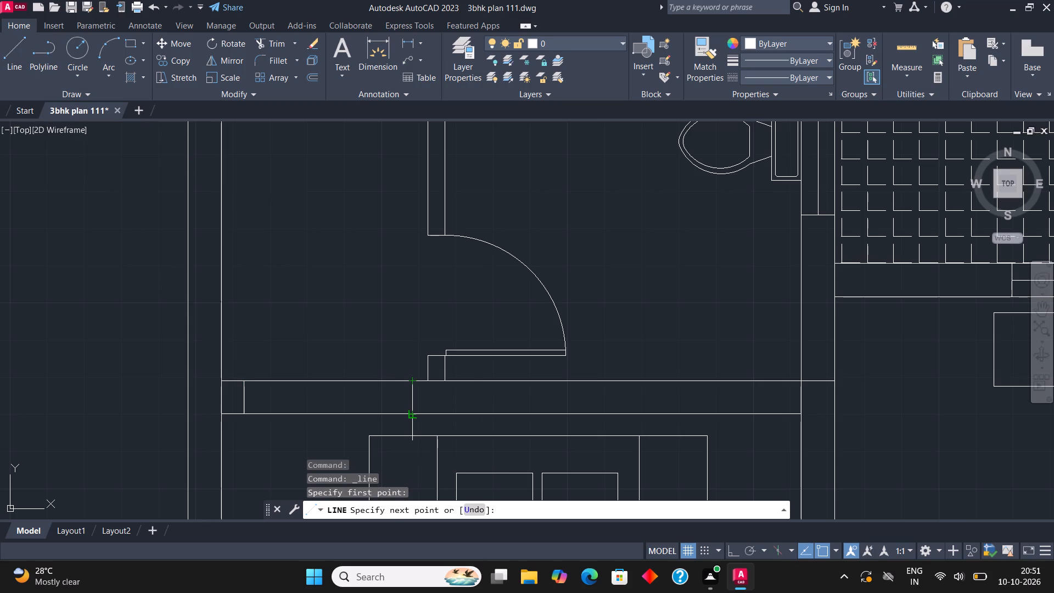
click(415, 415)
key(Escape)
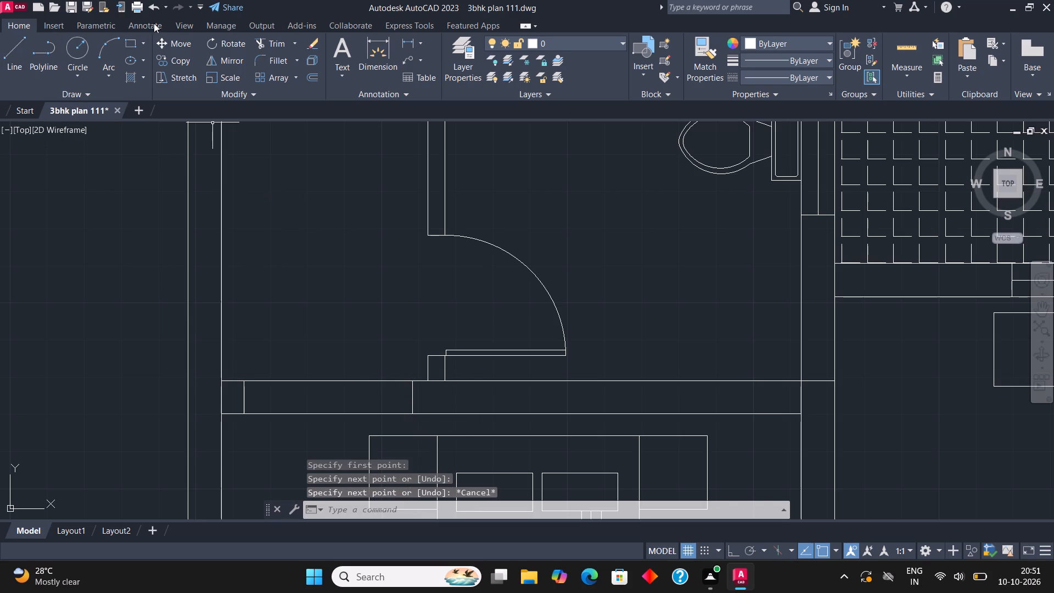
Trim both wall lines between the two short cross lines to form an opening in the wall.
click(262, 41)
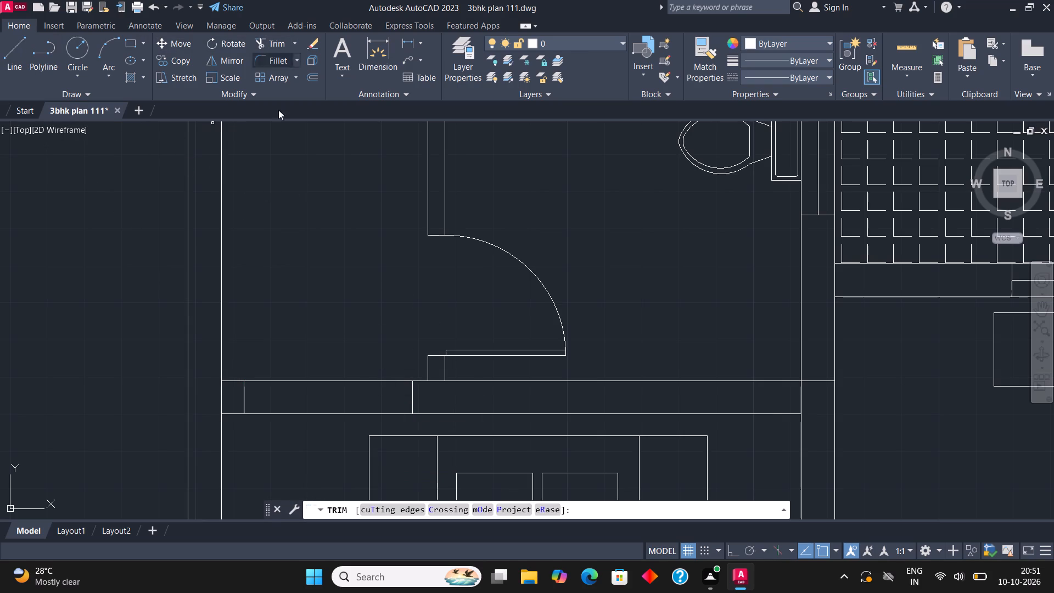
click(311, 455)
click(319, 336)
key(Escape)
middle_drag(319, 336, 331, 308)
key(space)
scroll(323, 320, down, 1)
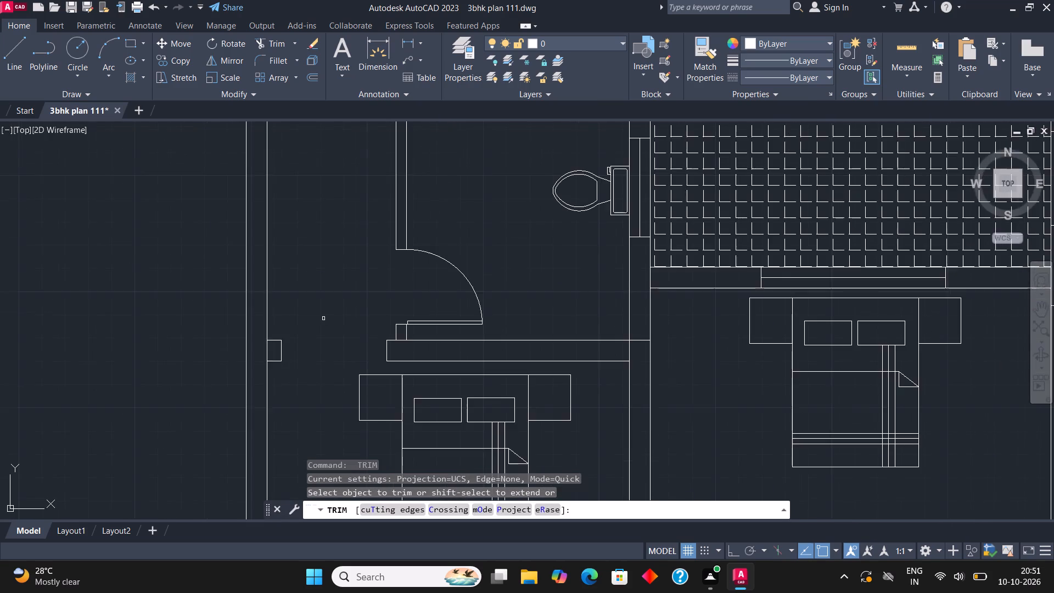
middle_drag(323, 316, 323, 284)
scroll(324, 300, up, 2)
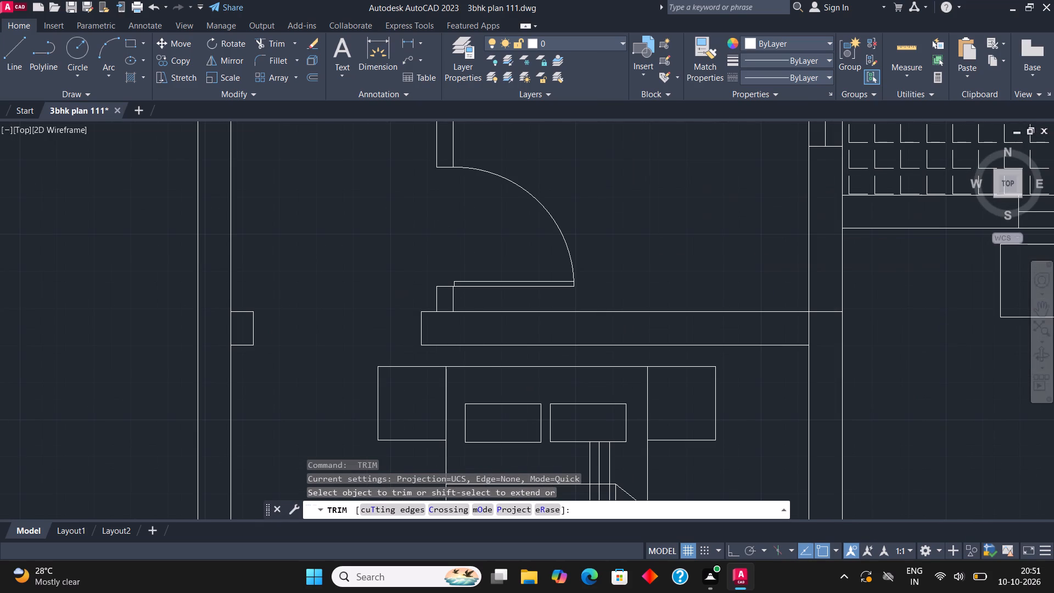
text(li)
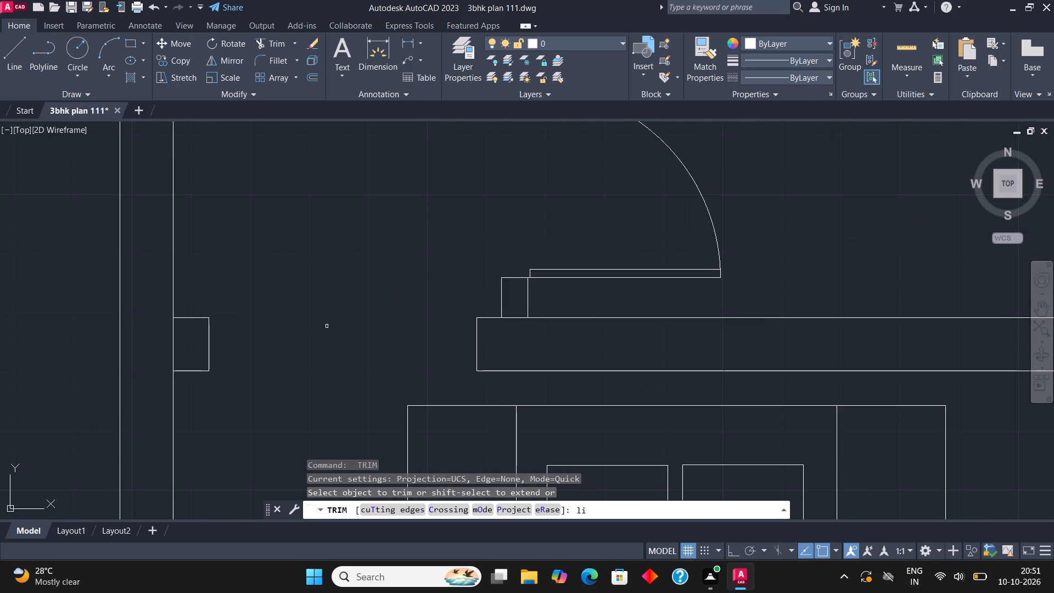
key(Escape)
Load the ACAD_ISO02W100 dashed linetype and make it current.
text(lin)
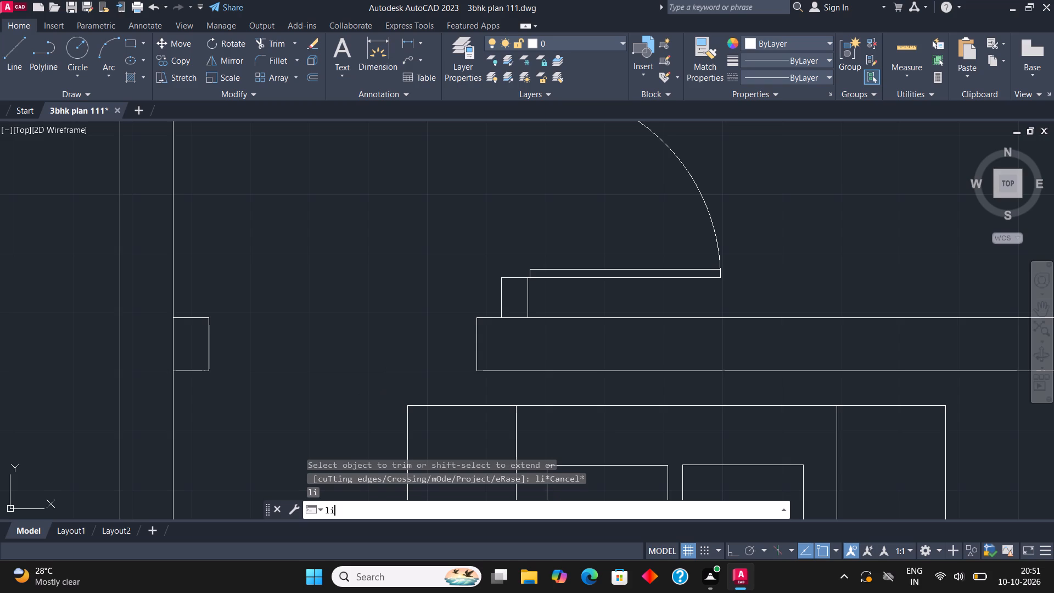
click(370, 377)
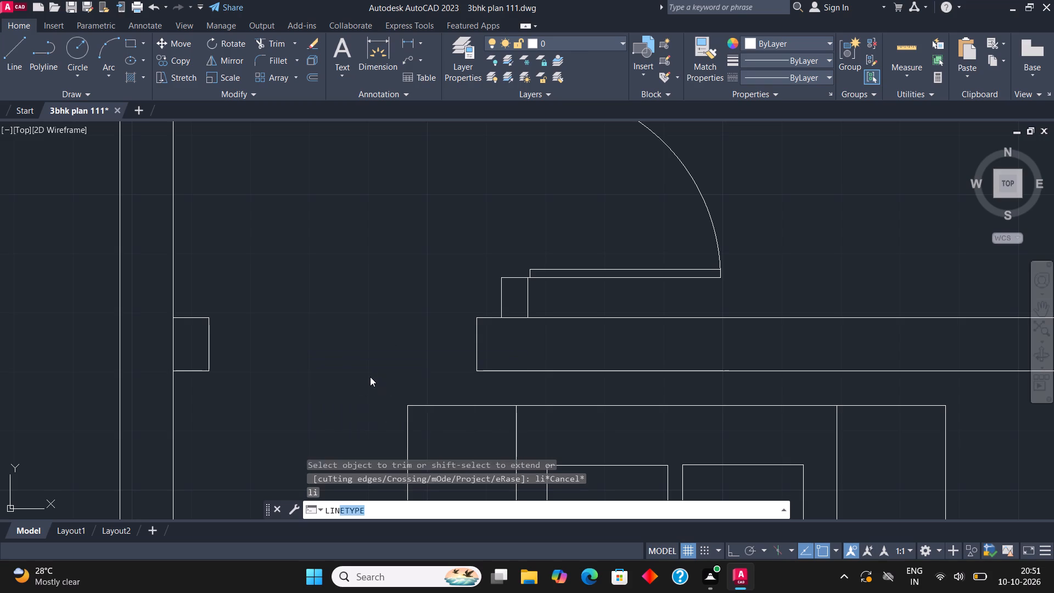
click(634, 186)
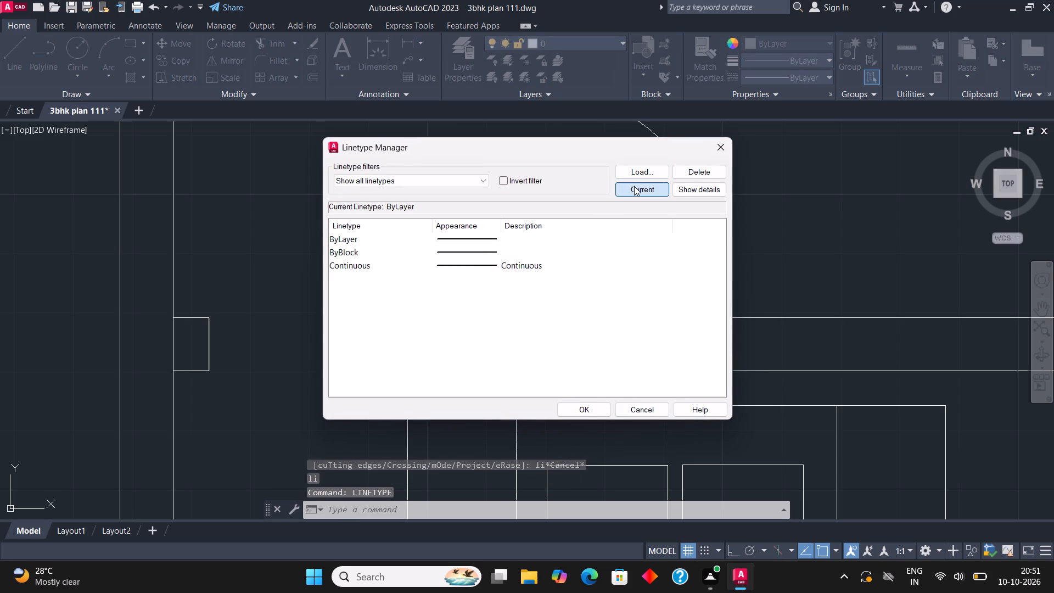
click(612, 227)
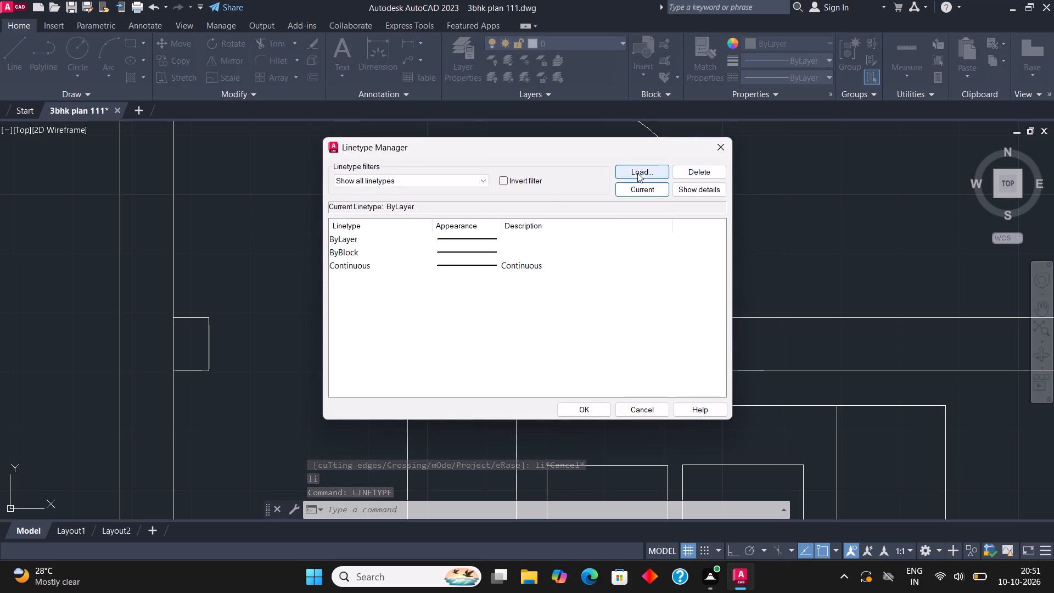
click(637, 173)
click(553, 255)
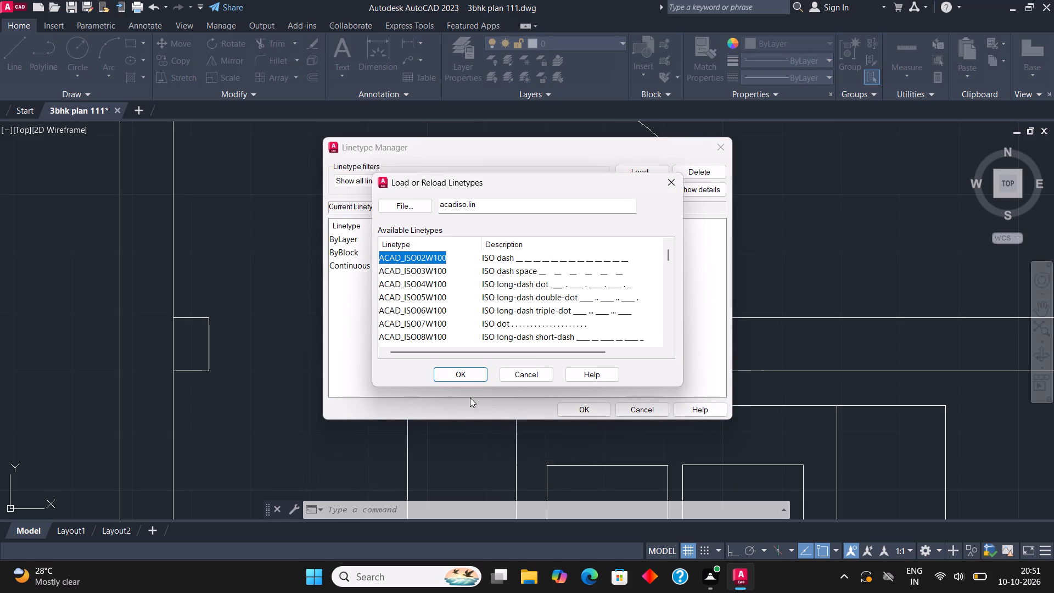
click(470, 379)
click(539, 268)
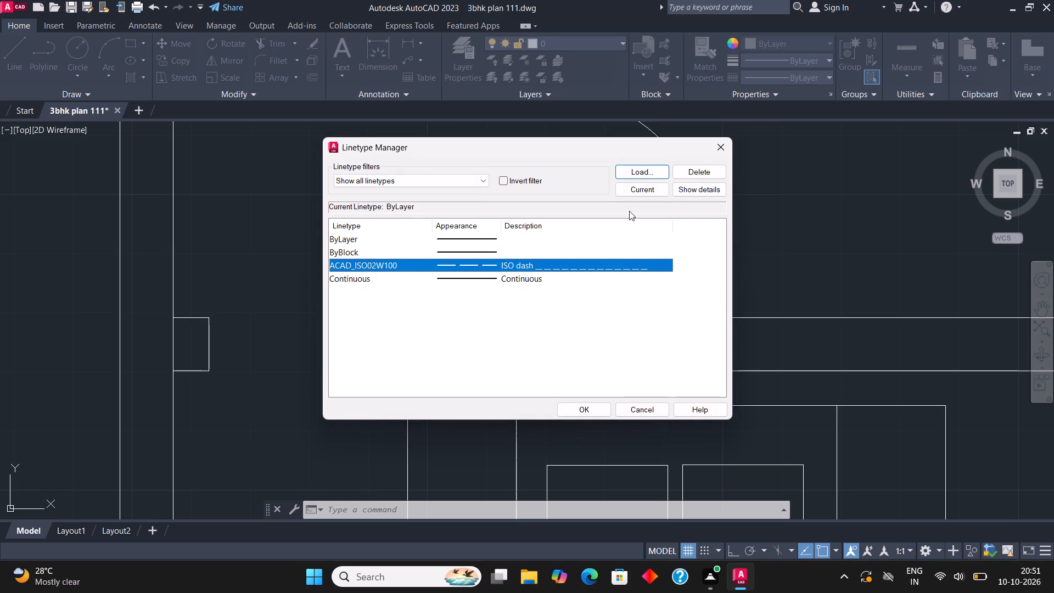
click(645, 188)
click(575, 410)
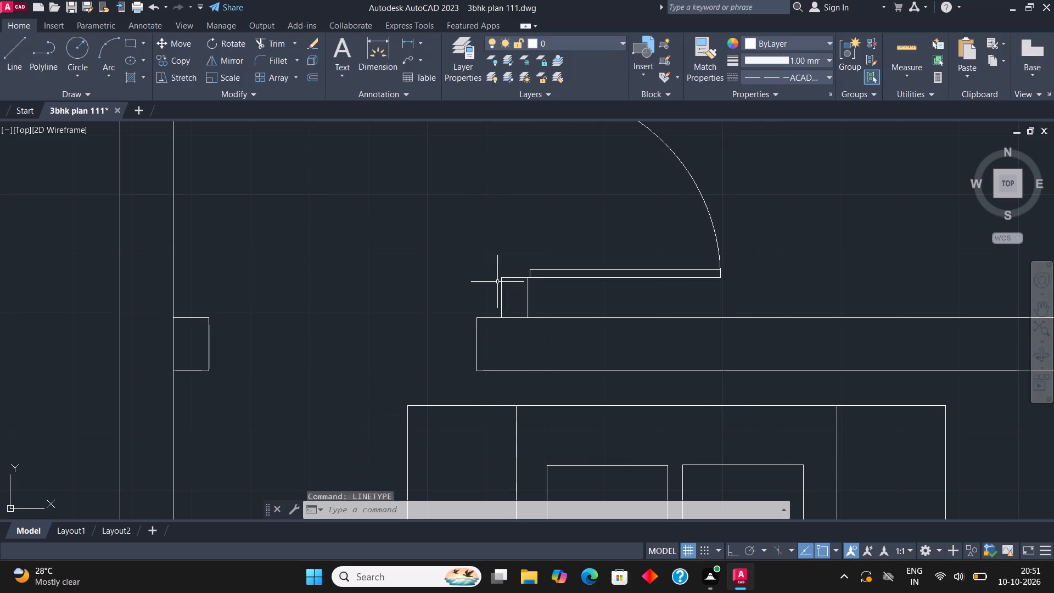
Draw a dashed rectangle filling the wall opening, from the outer-wall stub to the opposite wall end.
click(131, 44)
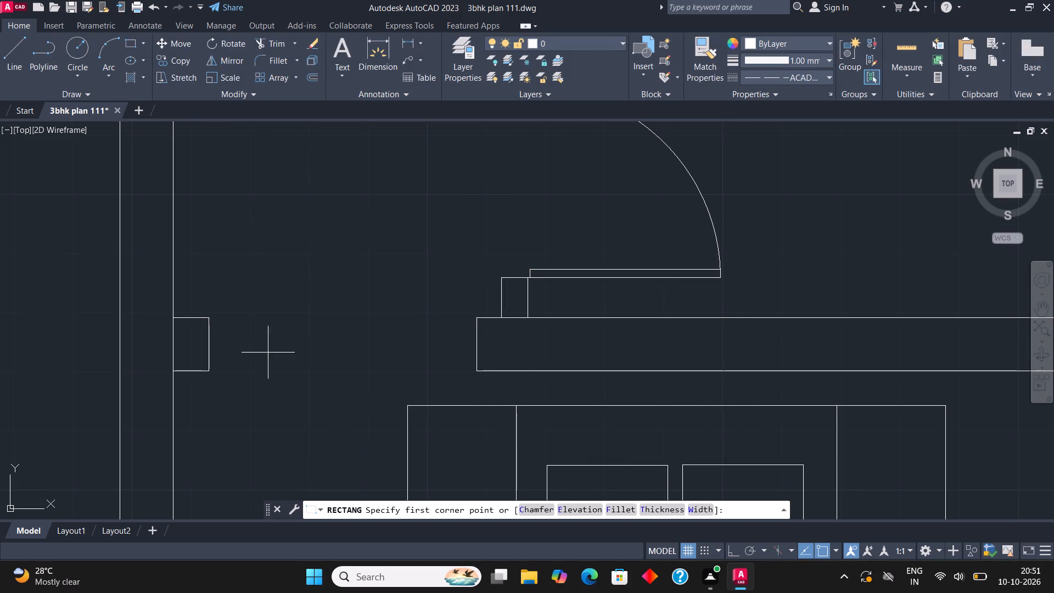
click(209, 368)
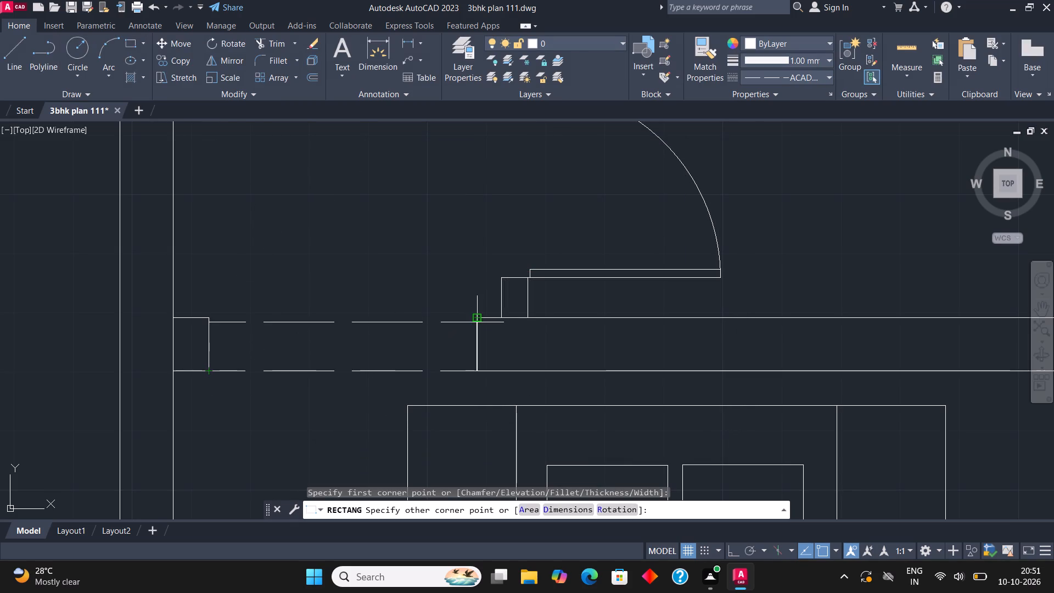
click(477, 322)
key(Escape)
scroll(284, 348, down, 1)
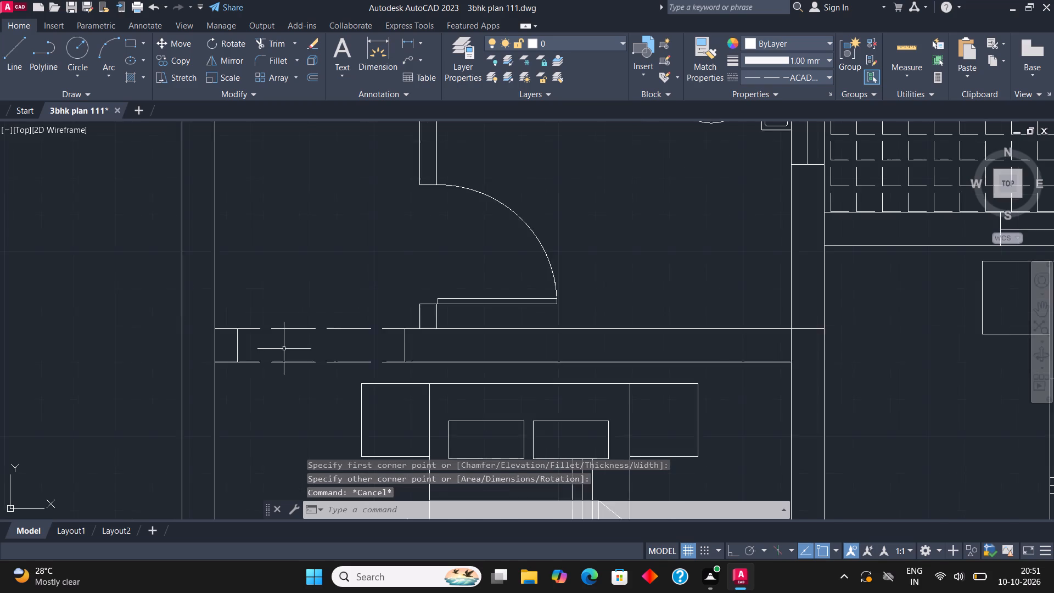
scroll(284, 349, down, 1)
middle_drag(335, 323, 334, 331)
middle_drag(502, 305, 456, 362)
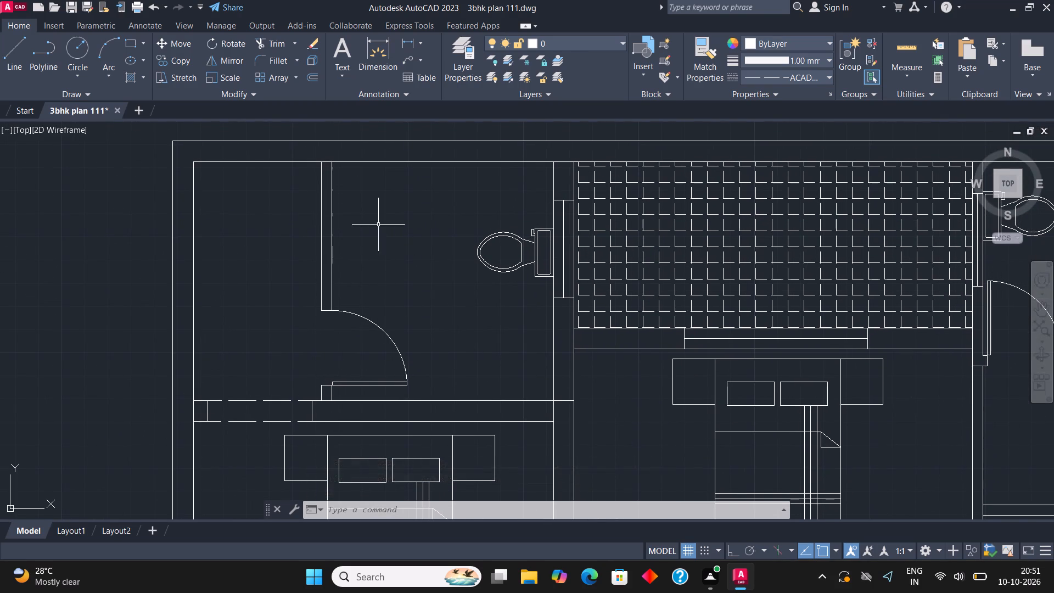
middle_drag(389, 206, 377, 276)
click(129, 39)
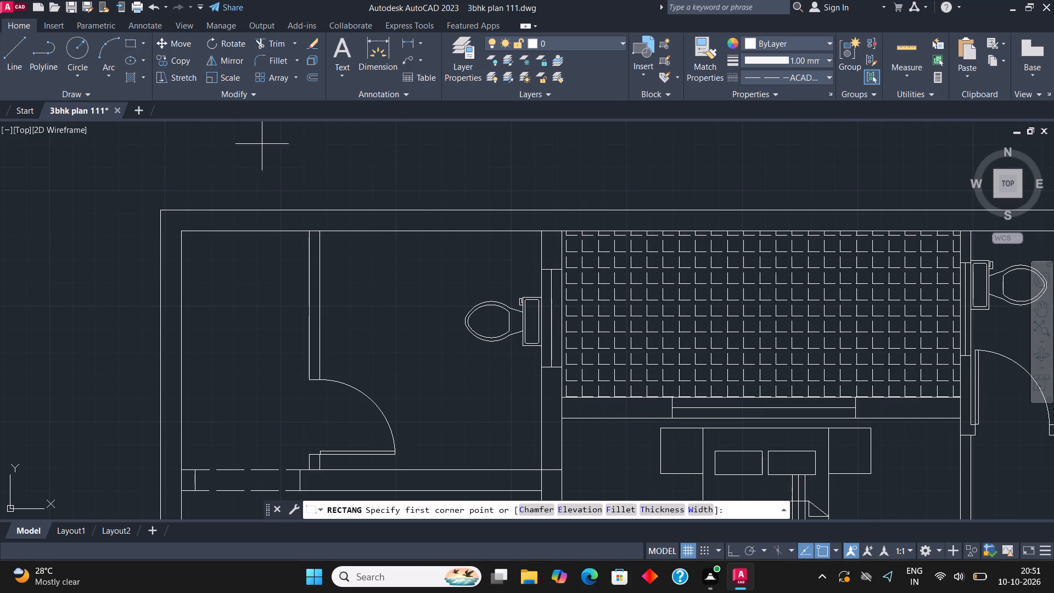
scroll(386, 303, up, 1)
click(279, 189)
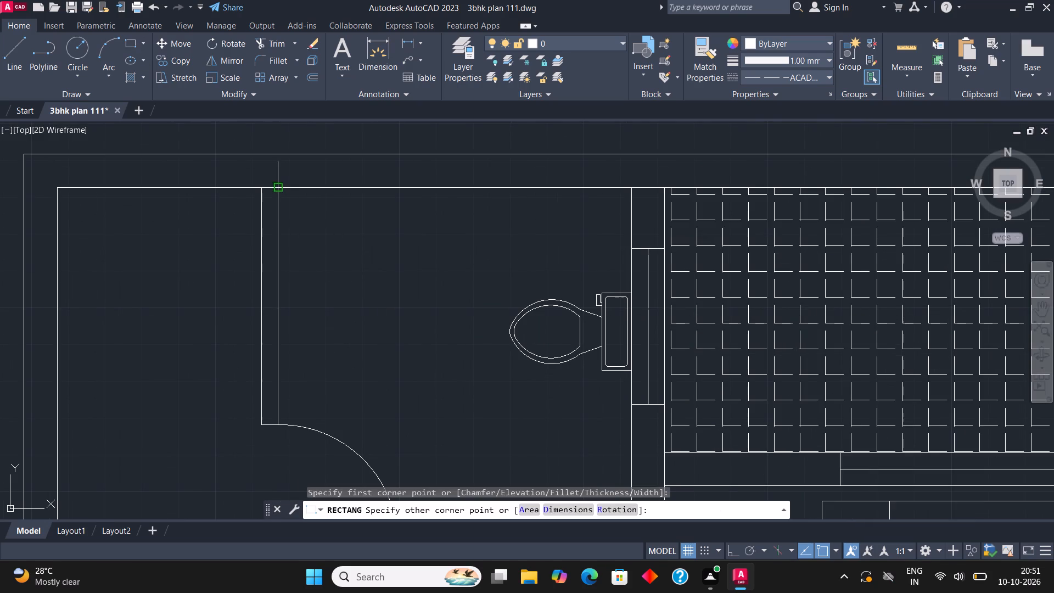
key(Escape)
Set the current linetype back to ByLayer.
text(li)
click(361, 391)
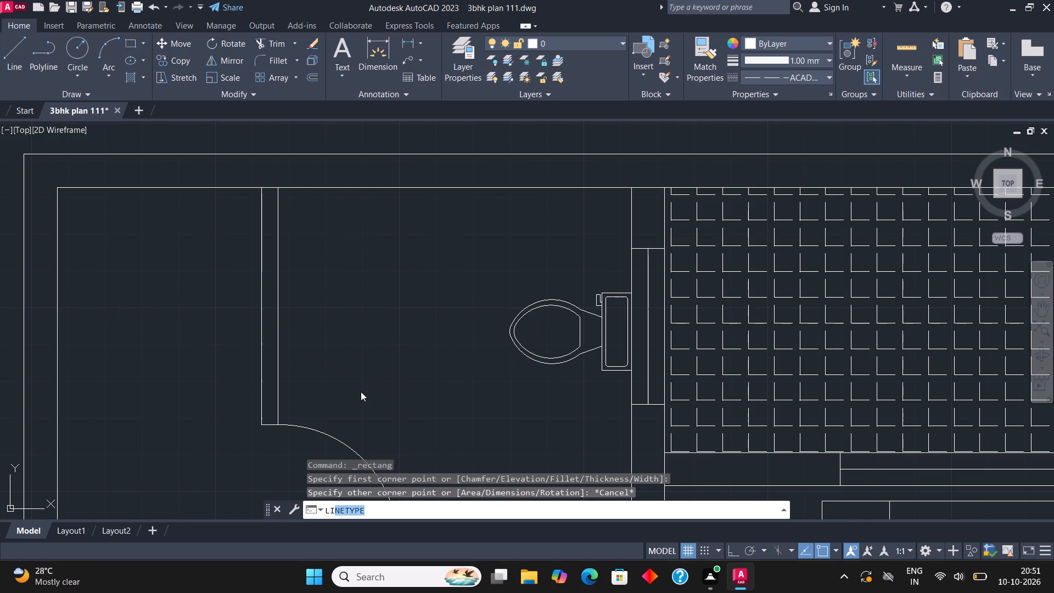
click(476, 236)
click(642, 187)
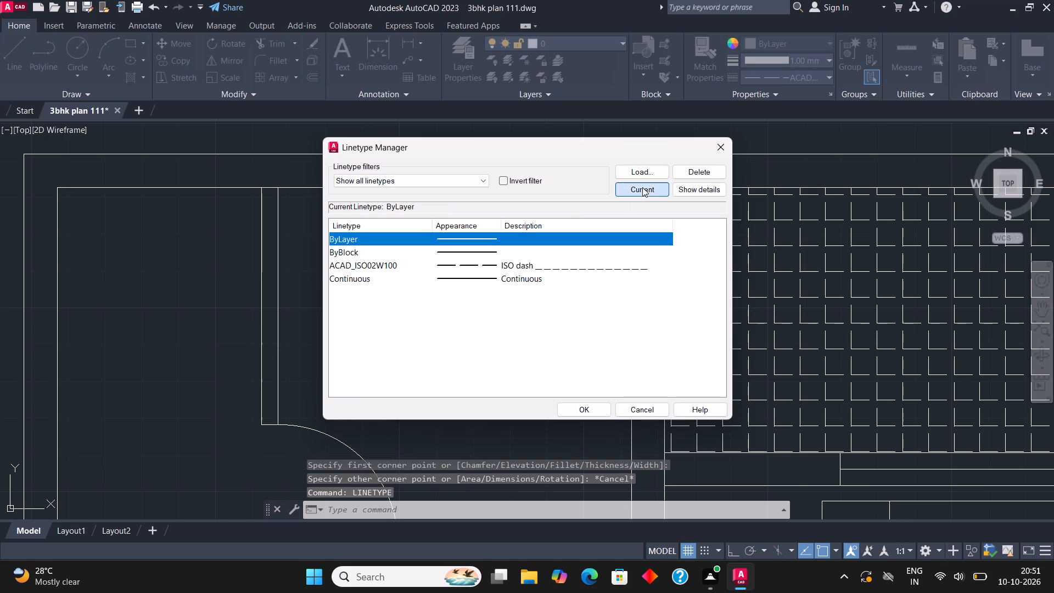
click(599, 405)
Draw a washbasin counter rectangle in the upper-left bathroom, in the corner between the partition and the top wall, facing the toilet.
click(130, 34)
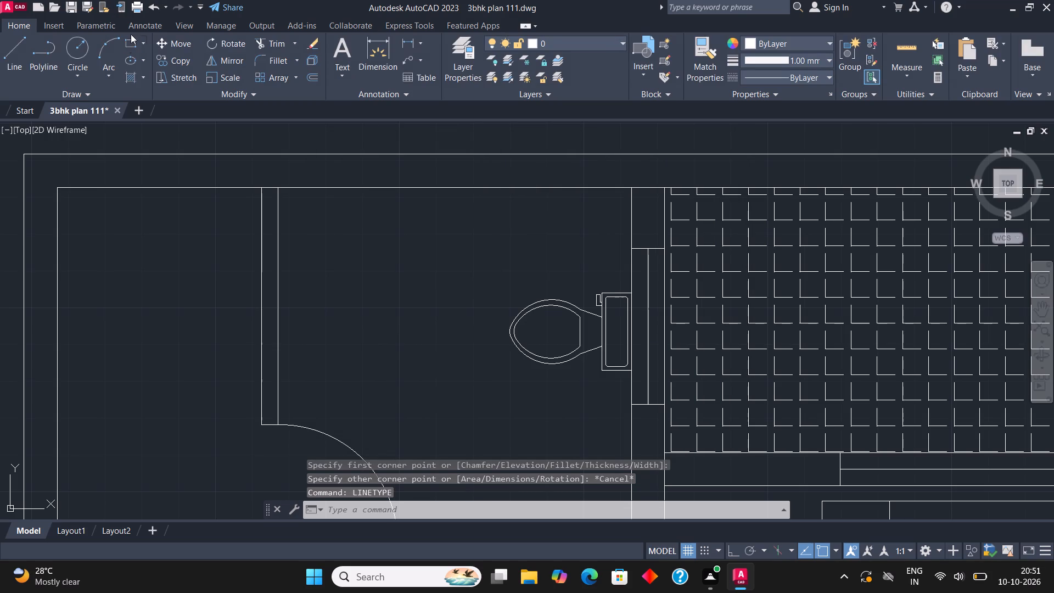
click(130, 45)
click(277, 188)
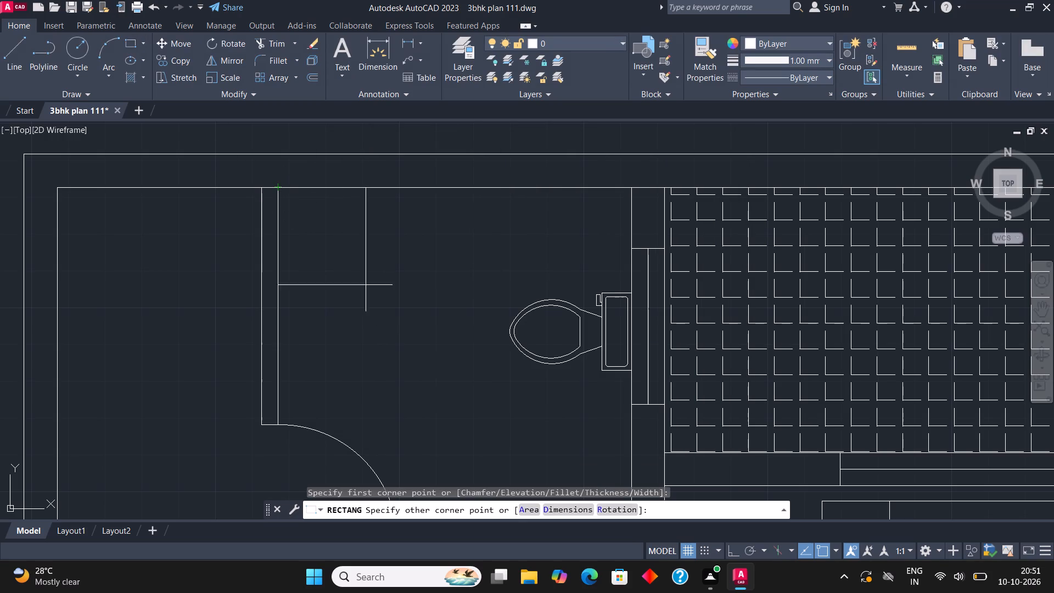
click(386, 345)
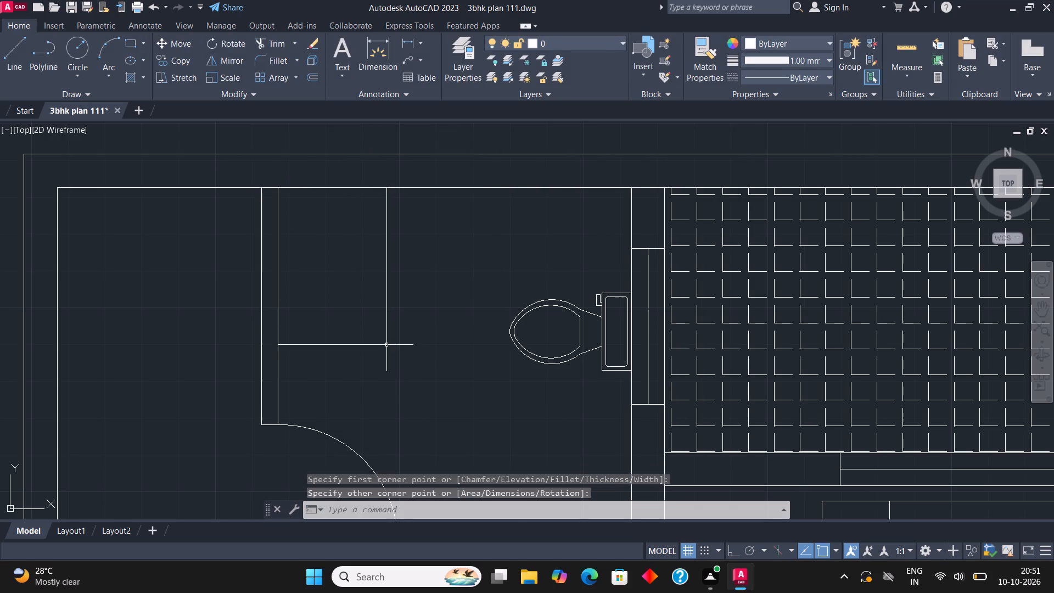
Draw an upright ellipse inside the counter rectangle as the basin bowl.
scroll(384, 258, up, 1)
middle_drag(380, 258, 365, 276)
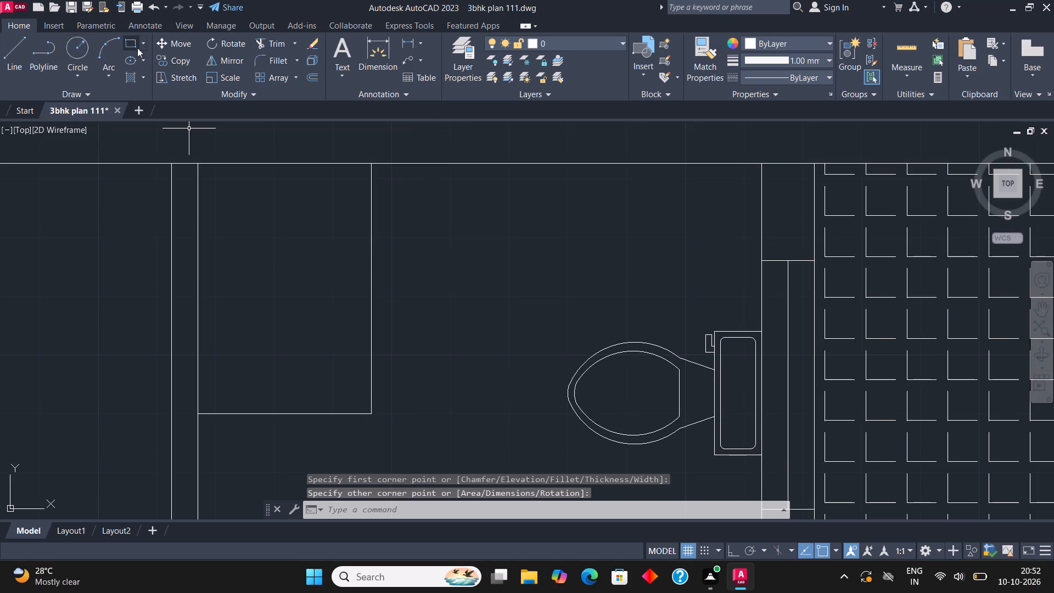
click(131, 60)
click(271, 320)
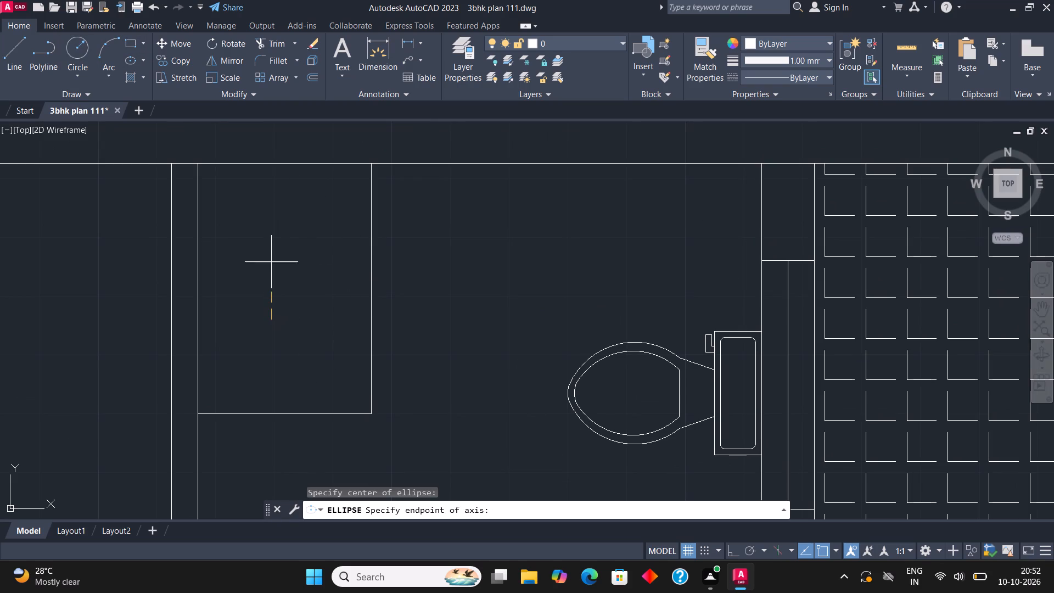
click(271, 252)
click(288, 263)
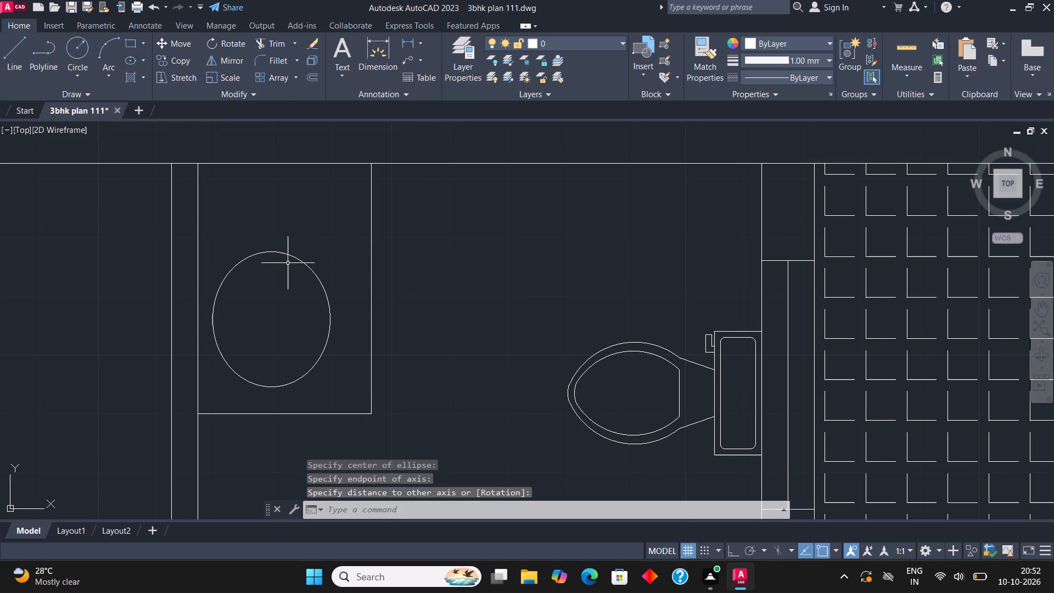
Move the basin ellipse slightly towards the top wall, so it sits about midway along the counter.
click(279, 253)
click(180, 48)
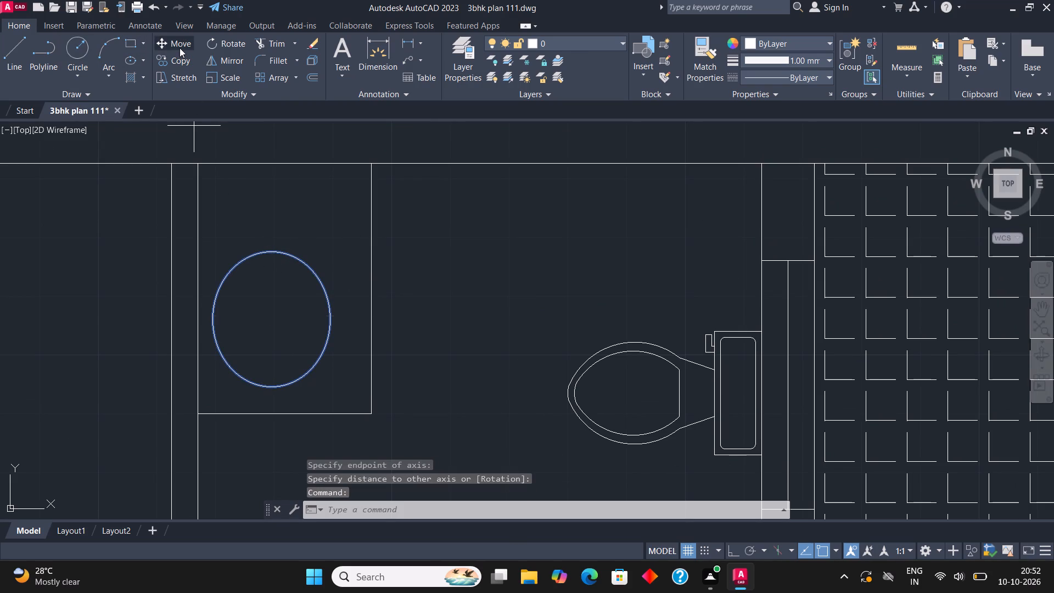
click(276, 316)
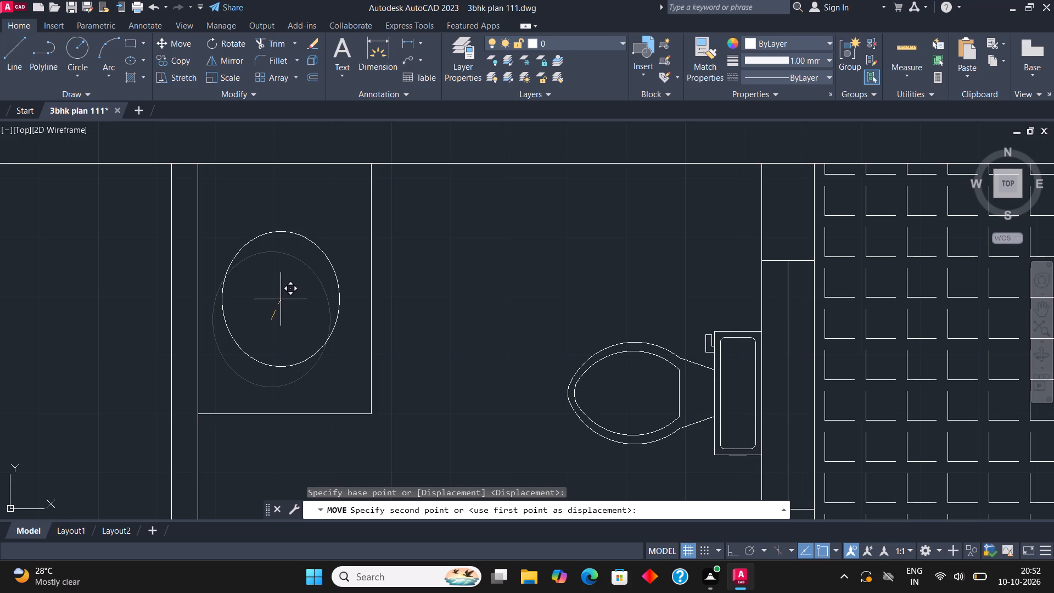
click(276, 288)
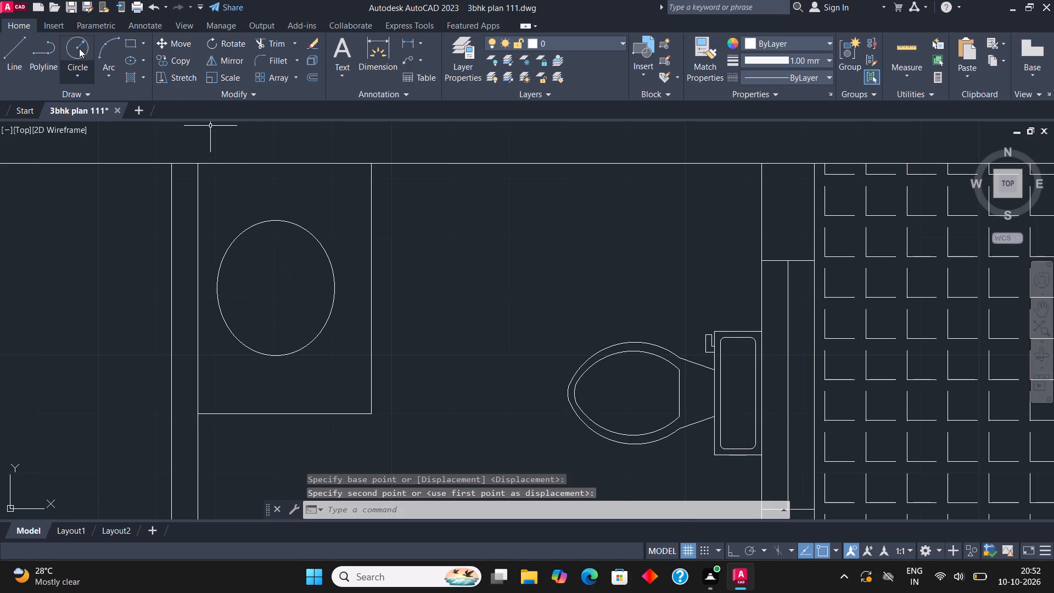
Draw a small drain circle at the centre of the basin ellipse.
click(79, 48)
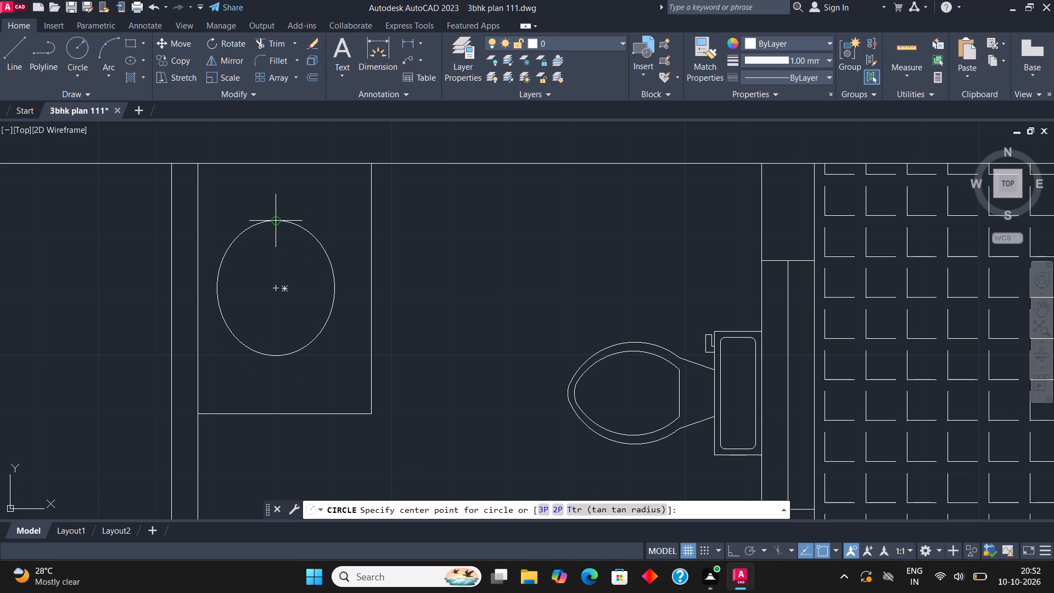
click(274, 292)
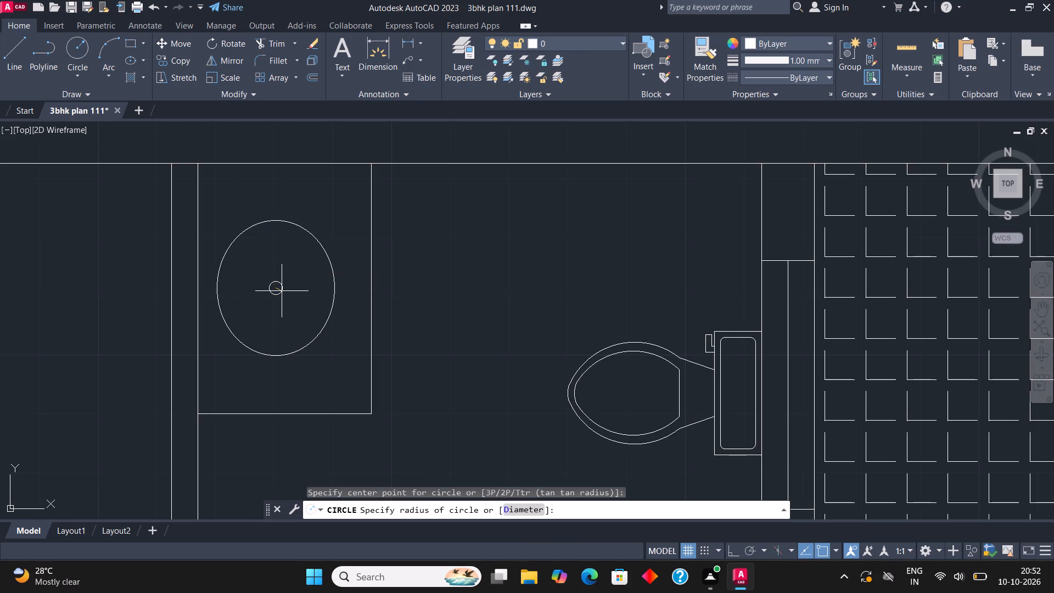
click(283, 290)
key(Escape)
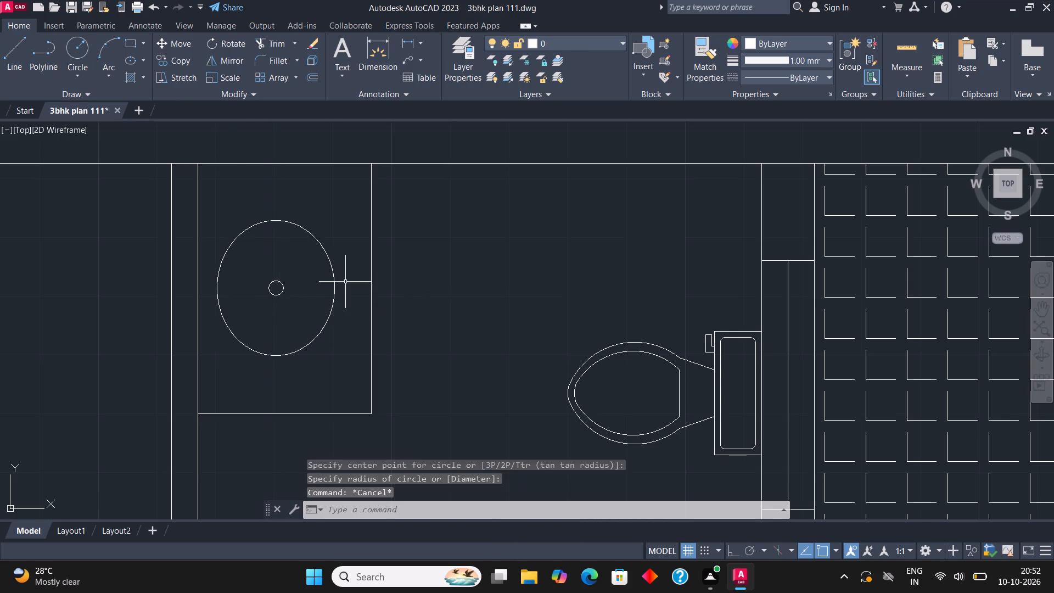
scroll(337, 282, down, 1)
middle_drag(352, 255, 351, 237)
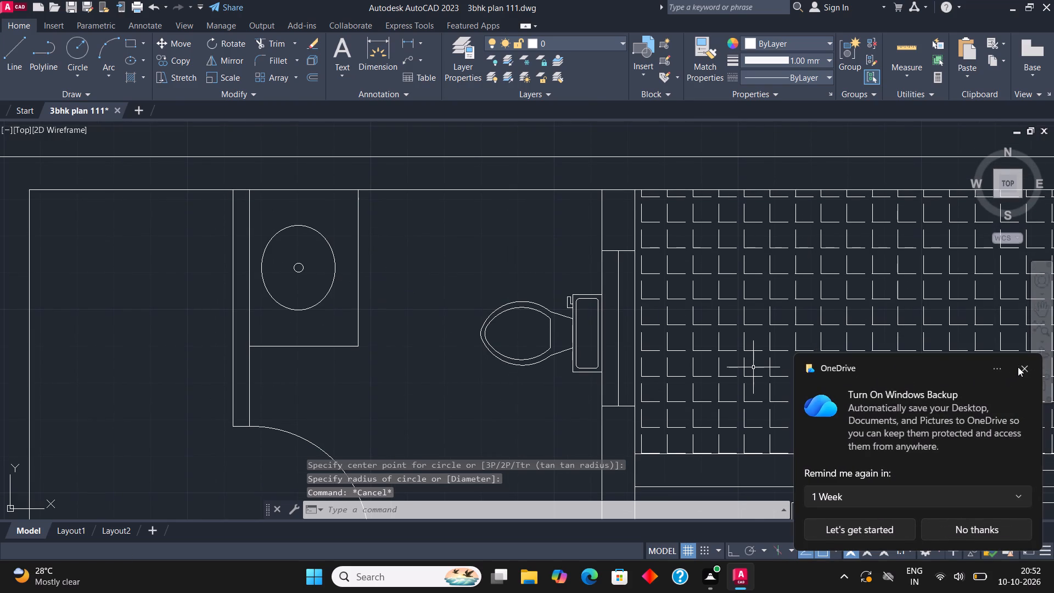
Dismiss the backup reminder and look over the whole floor plan, from the top bathrooms down to the car porch, for missing details.
click(1024, 366)
middle_drag(393, 327, 380, 304)
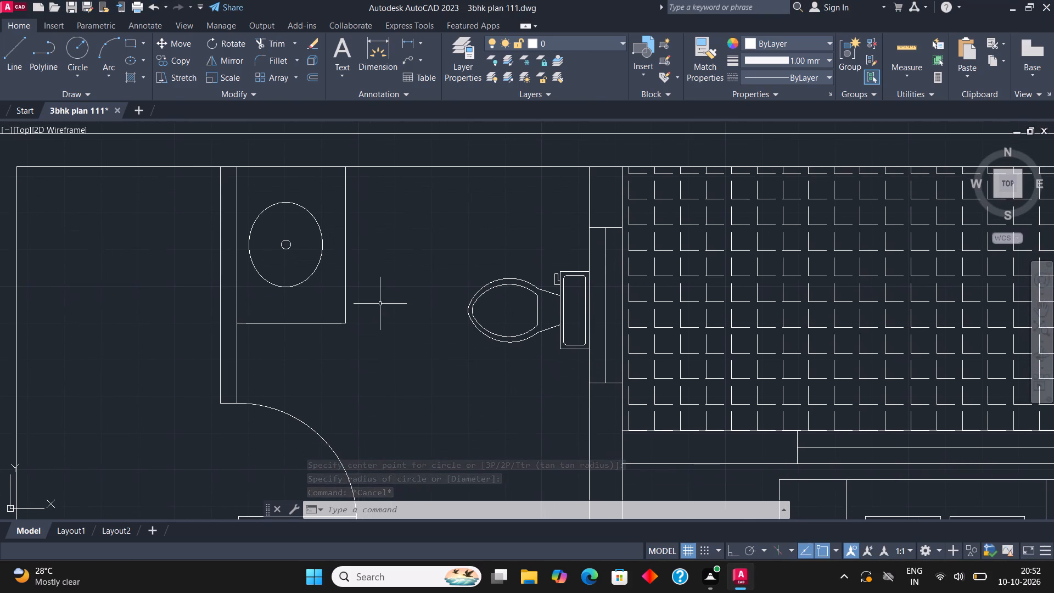
middle_drag(380, 297, 373, 258)
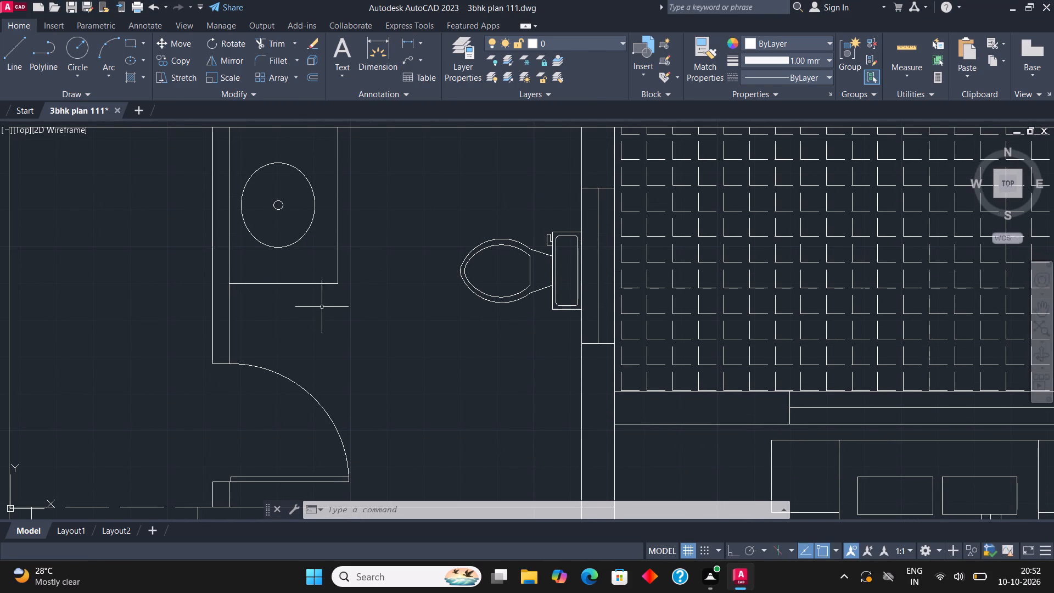
scroll(317, 317, down, 3)
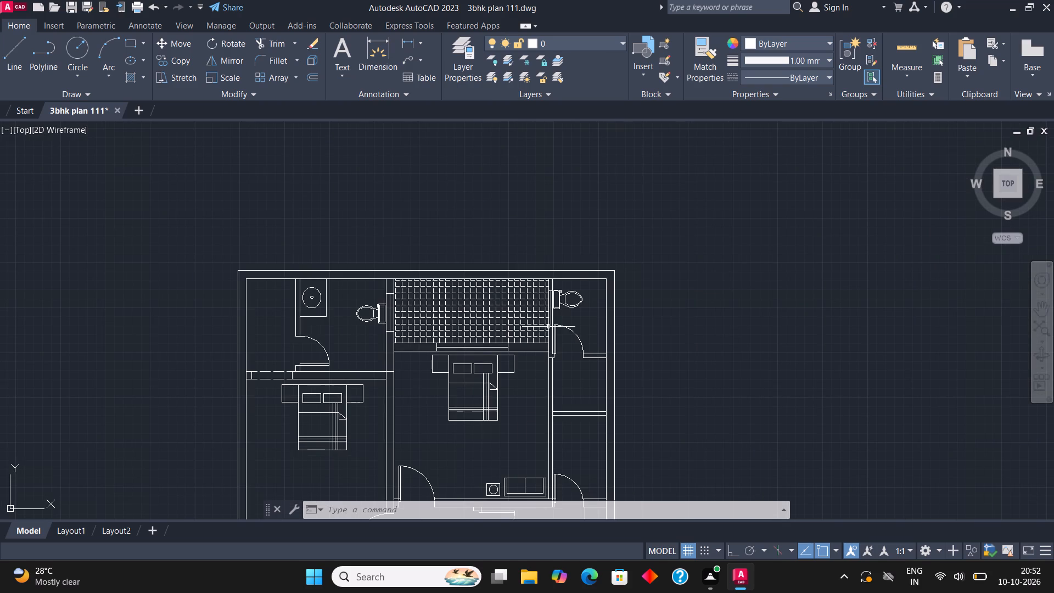
scroll(548, 327, up, 1)
middle_drag(548, 327, 547, 262)
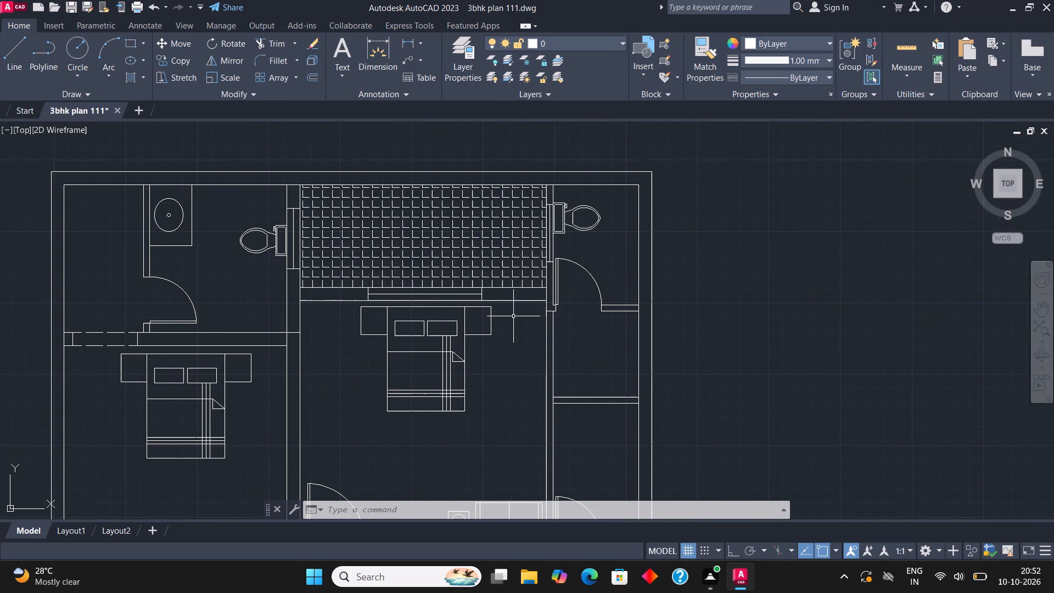
middle_drag(468, 333, 475, 288)
scroll(475, 288, down, 1)
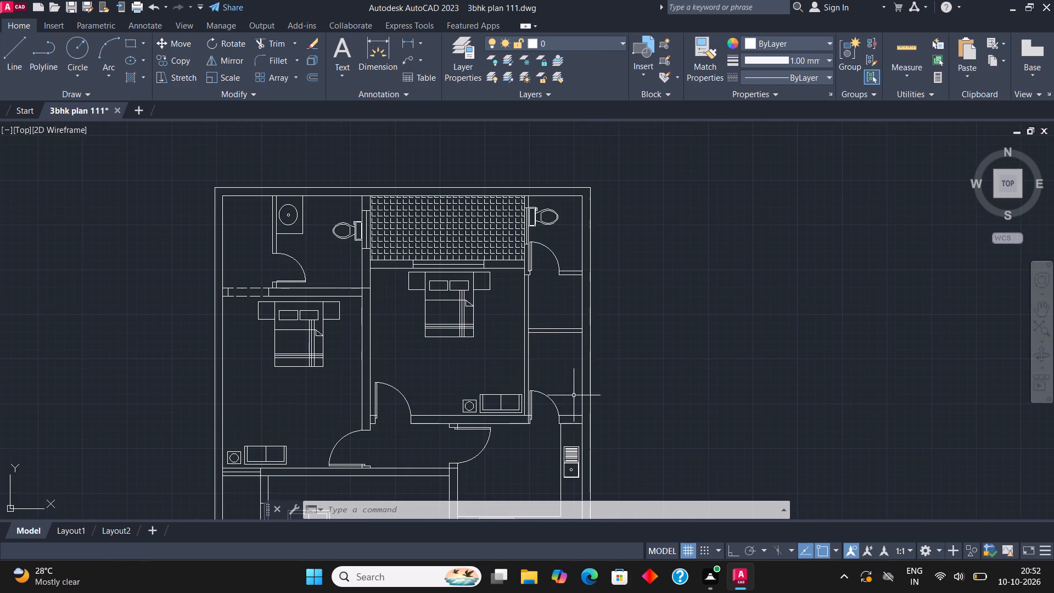
middle_drag(570, 389, 564, 247)
middle_drag(596, 357, 574, 195)
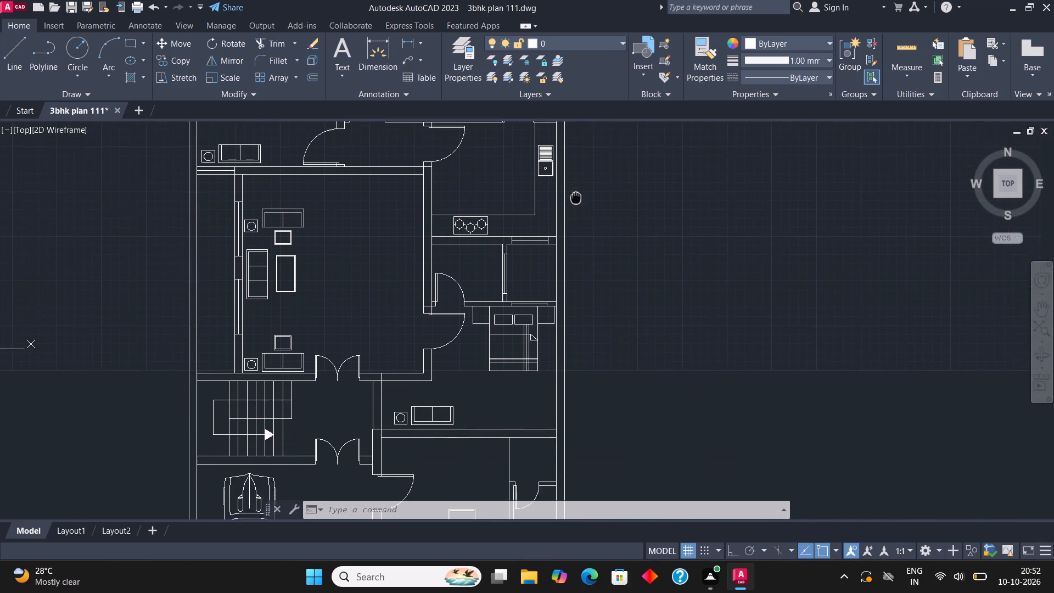
middle_drag(574, 195, 557, 150)
middle_drag(569, 256, 564, 195)
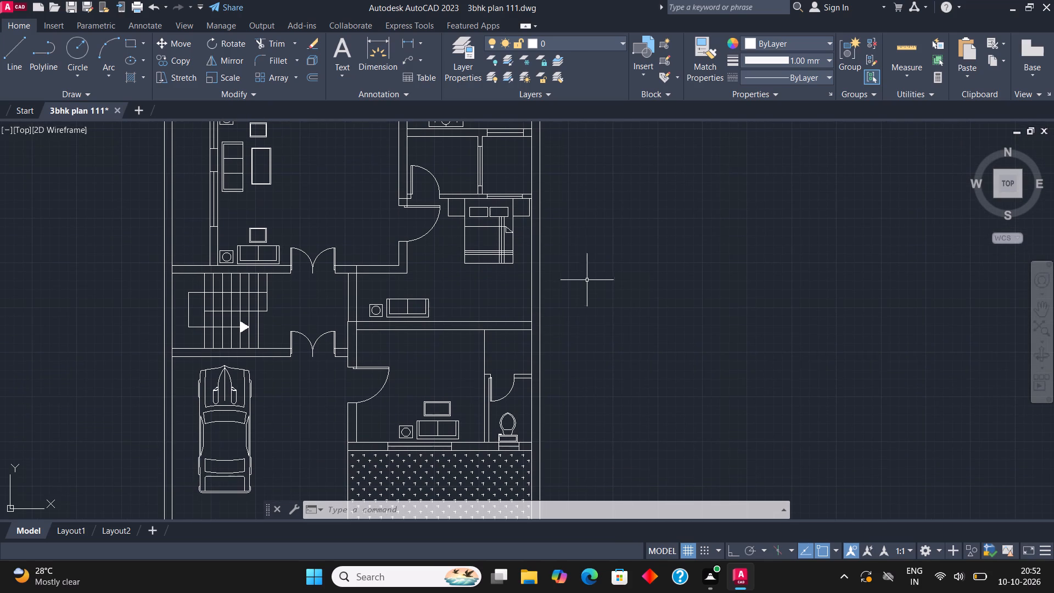
middle_drag(367, 346, 415, 344)
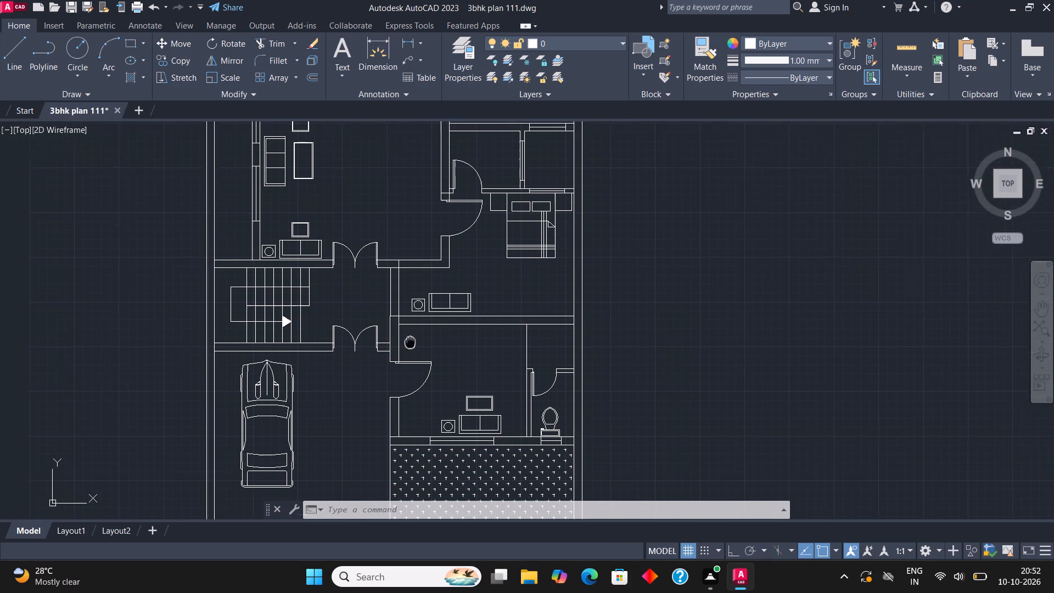
middle_drag(415, 344, 437, 366)
middle_drag(315, 351, 346, 413)
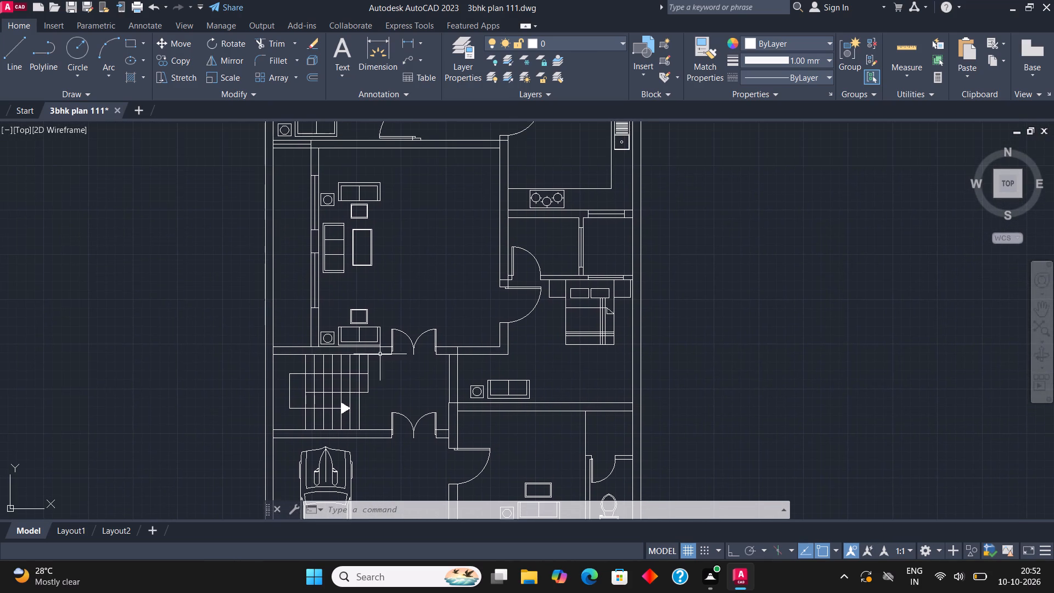
middle_drag(395, 307, 375, 398)
middle_drag(363, 254, 360, 330)
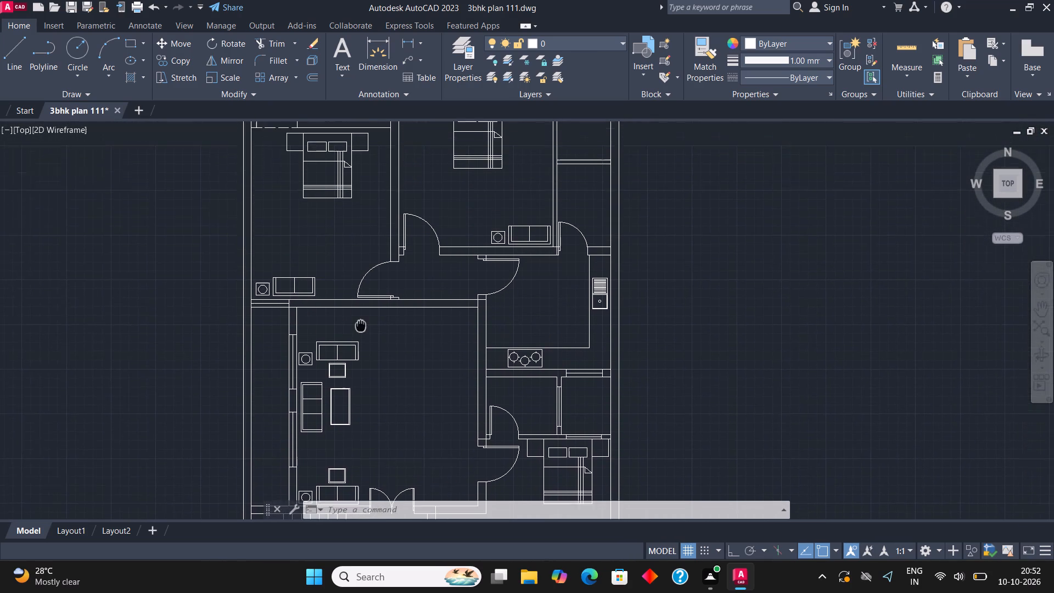
middle_drag(360, 330, 351, 357)
middle_drag(349, 238, 322, 290)
middle_drag(369, 211, 369, 228)
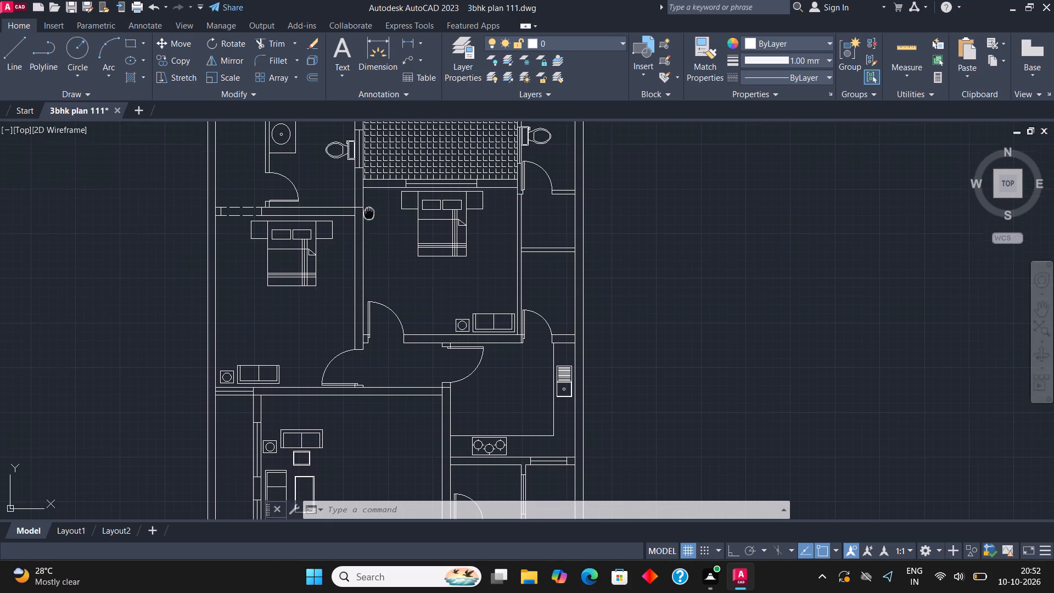
middle_drag(369, 228, 361, 254)
scroll(285, 147, up, 2)
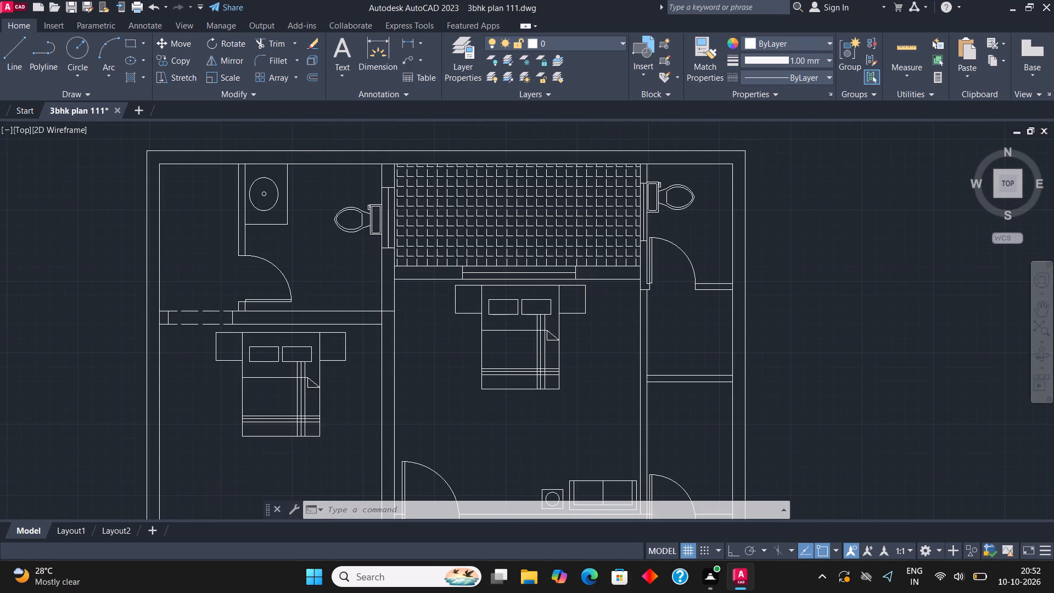
middle_drag(295, 181, 295, 204)
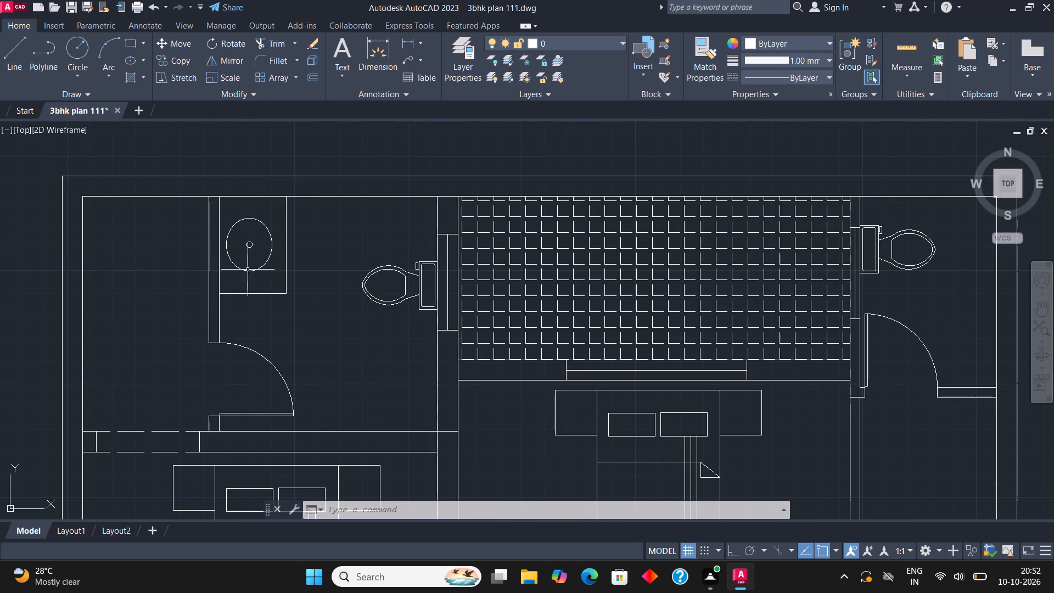
middle_drag(260, 292, 269, 270)
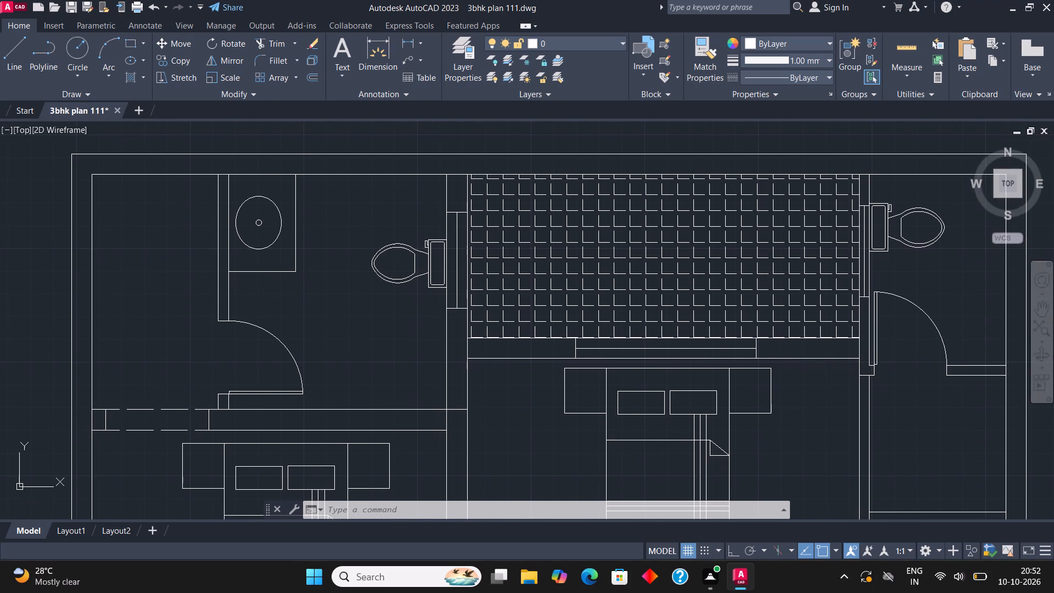
middle_drag(284, 258, 298, 279)
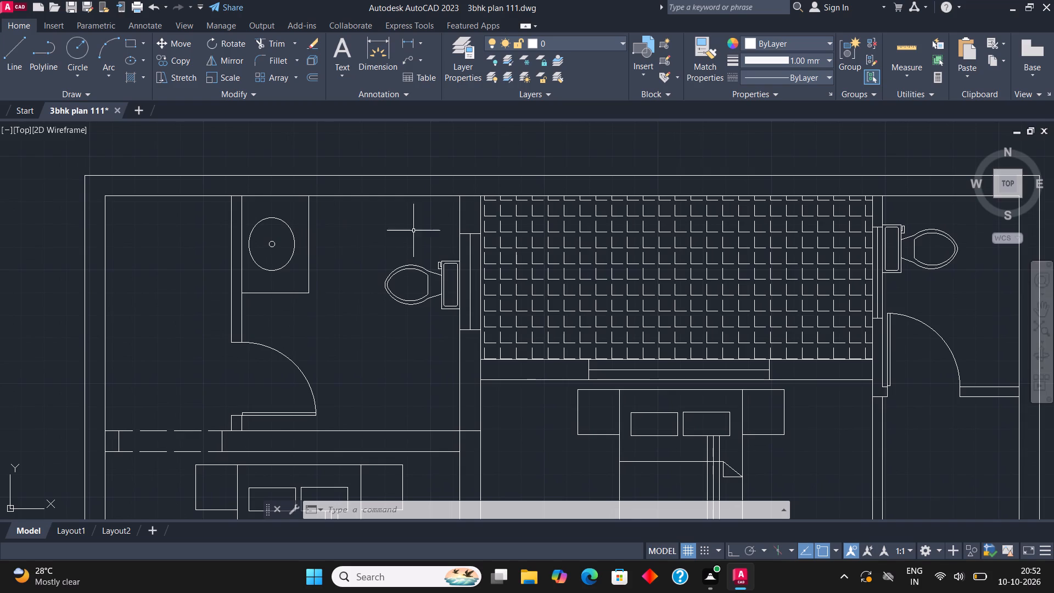
scroll(260, 254, down, 1)
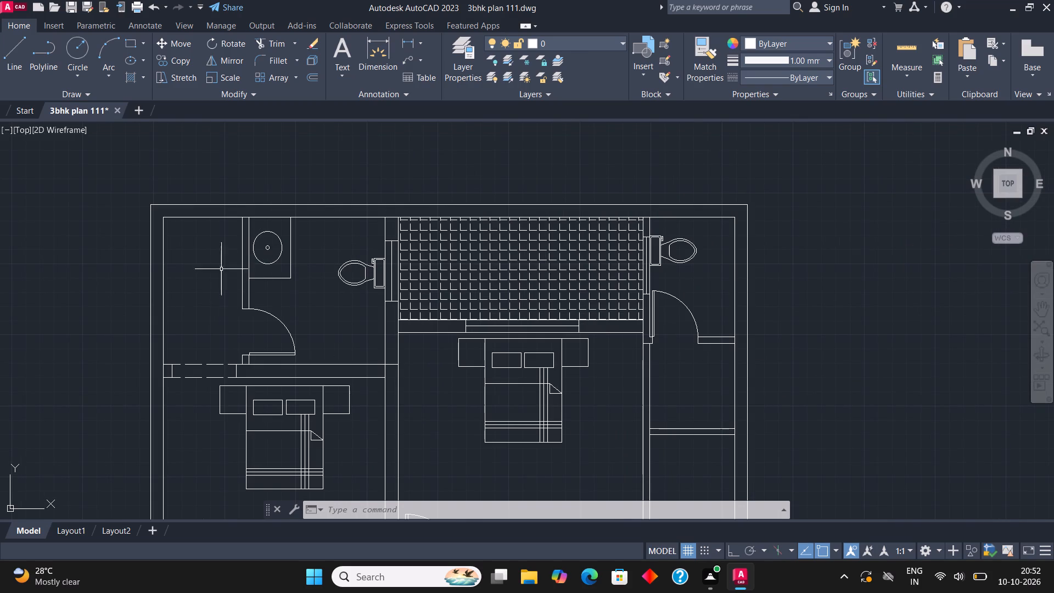
middle_drag(462, 389, 401, 301)
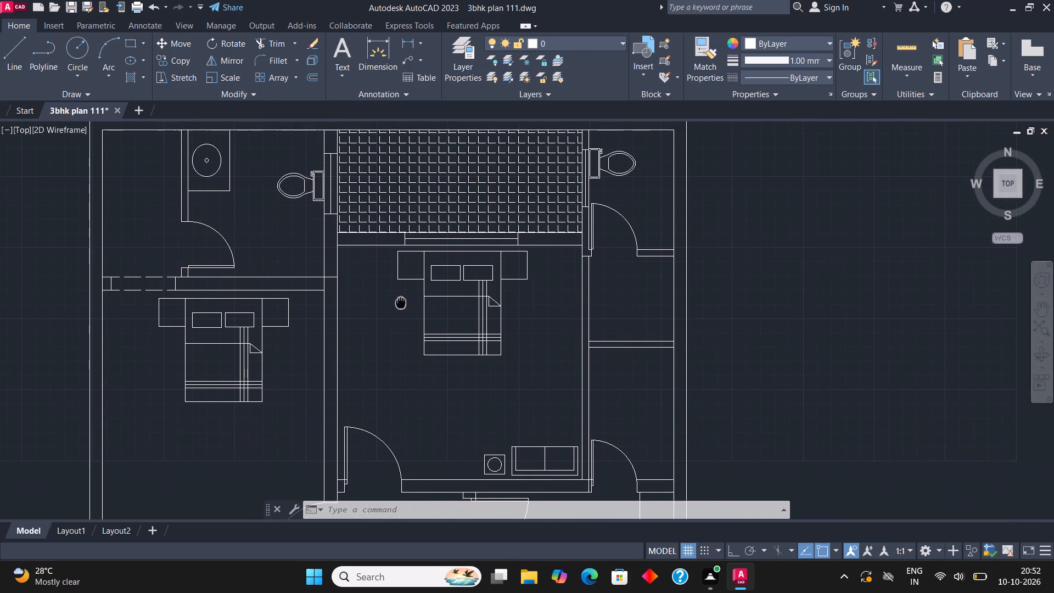
scroll(406, 307, down, 1)
middle_drag(450, 353, 502, 415)
scroll(354, 340, up, 2)
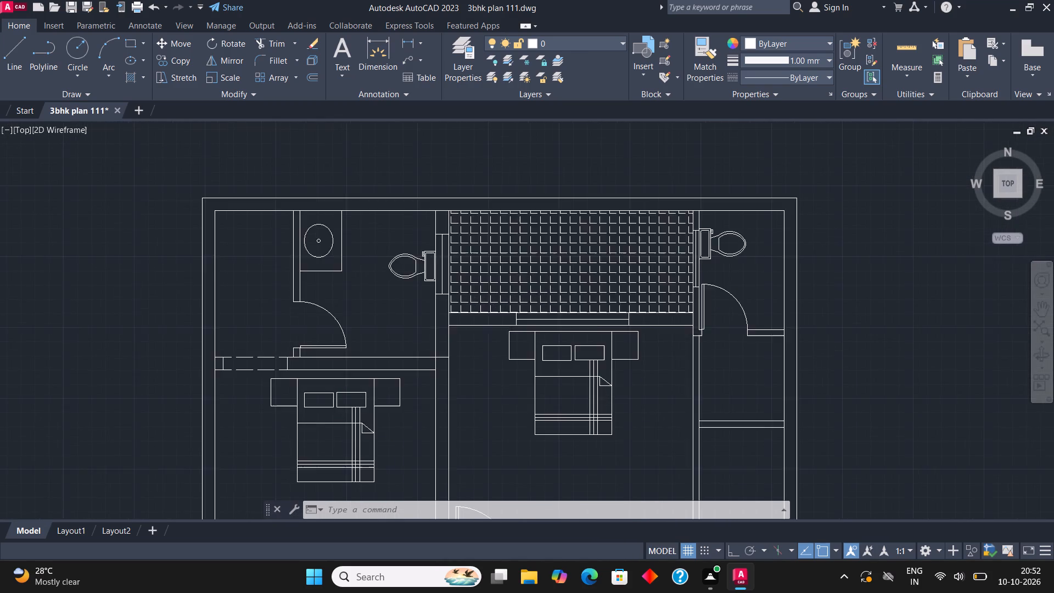
Add the multiline text label "DRESSING" in the narrow room beside the washbasin bathroom, in the plan's upper-left corner.
middle_drag(281, 300, 302, 422)
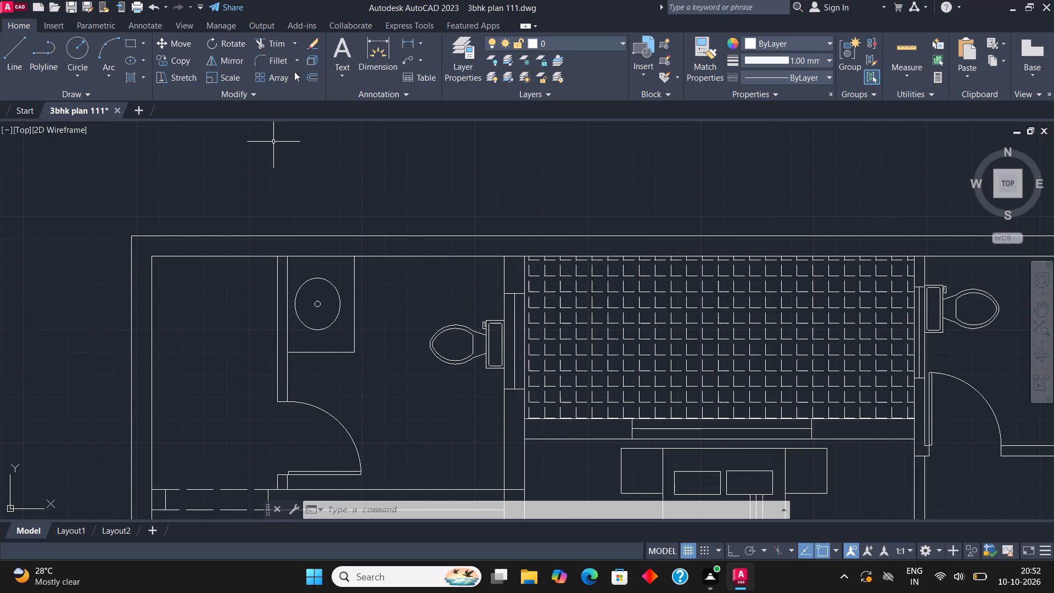
click(338, 46)
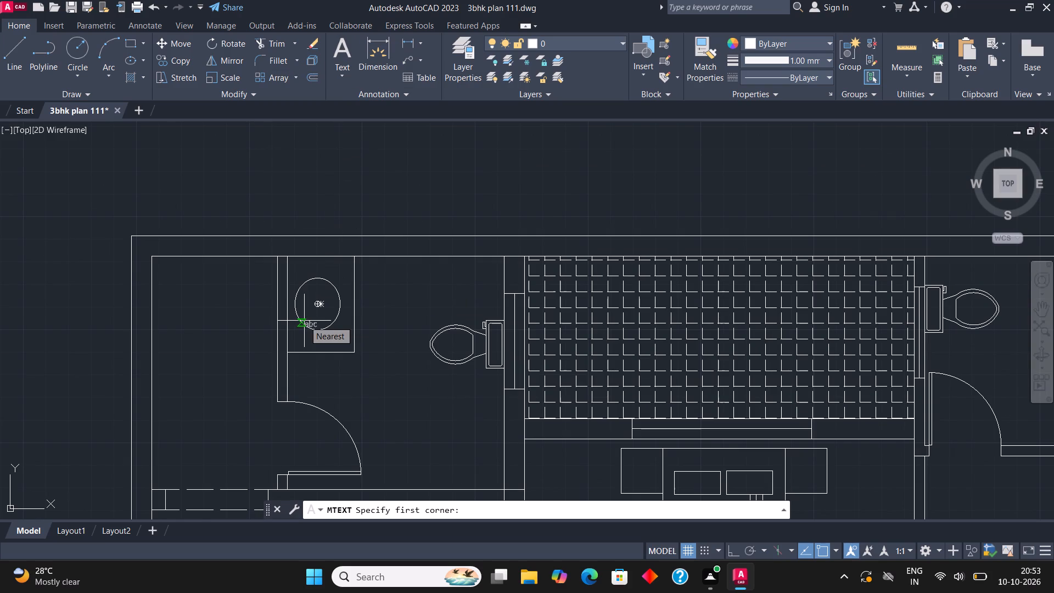
click(164, 371)
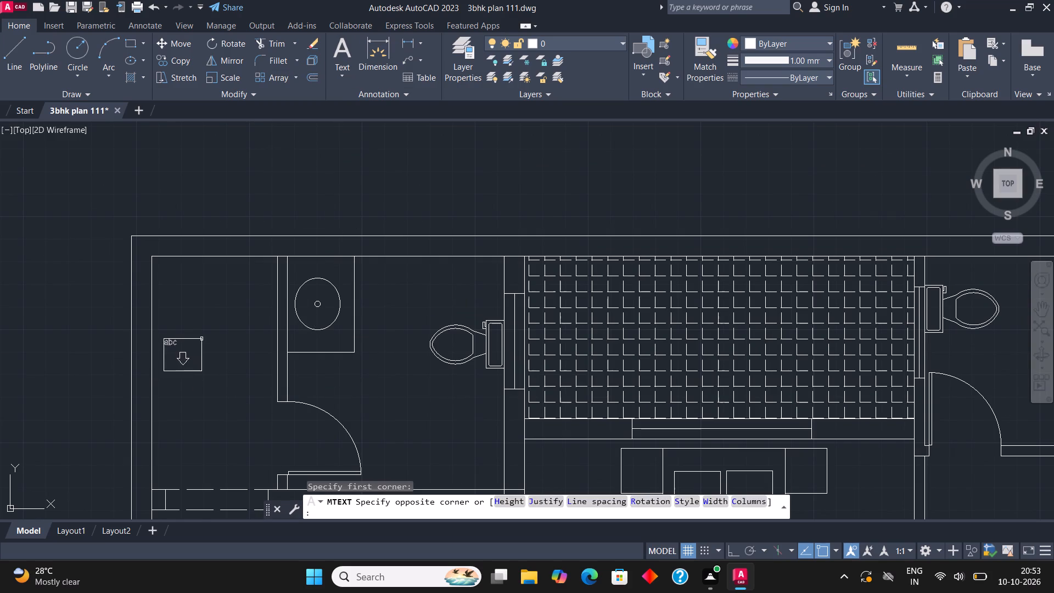
click(237, 344)
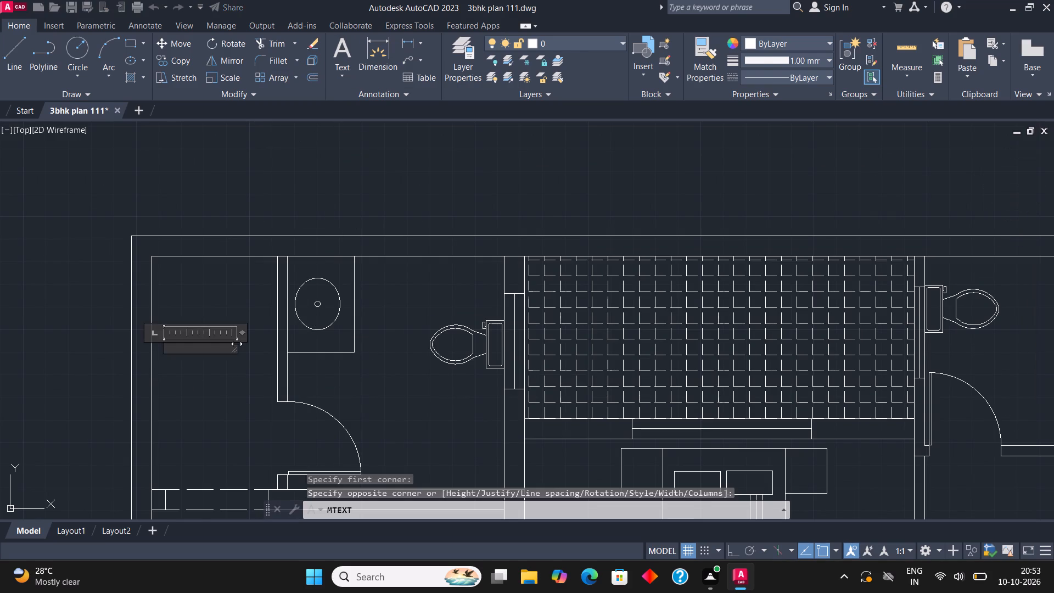
text(DRESS)
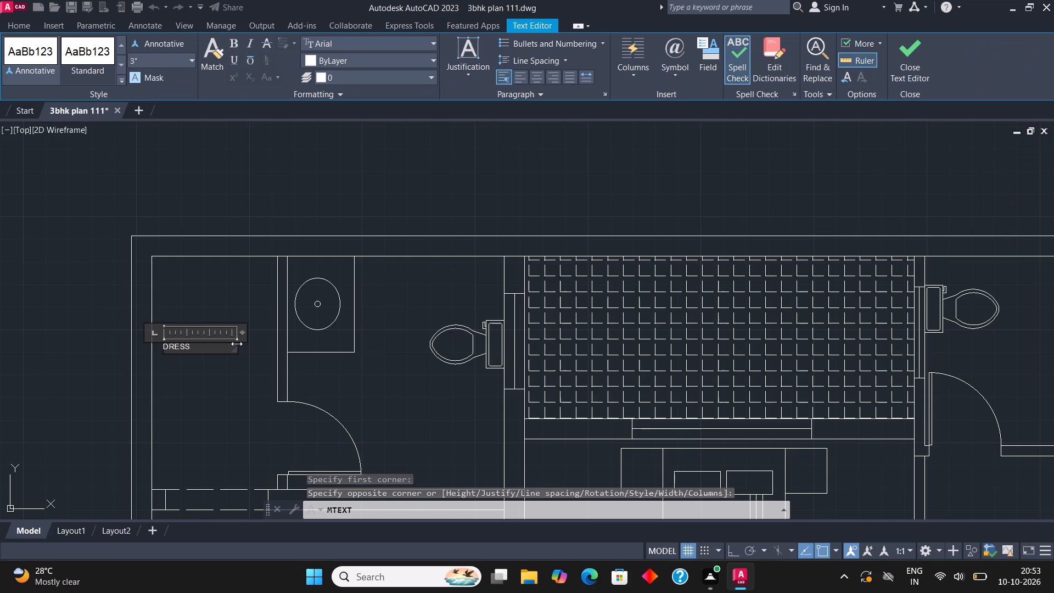
text(ING)
key(Return)
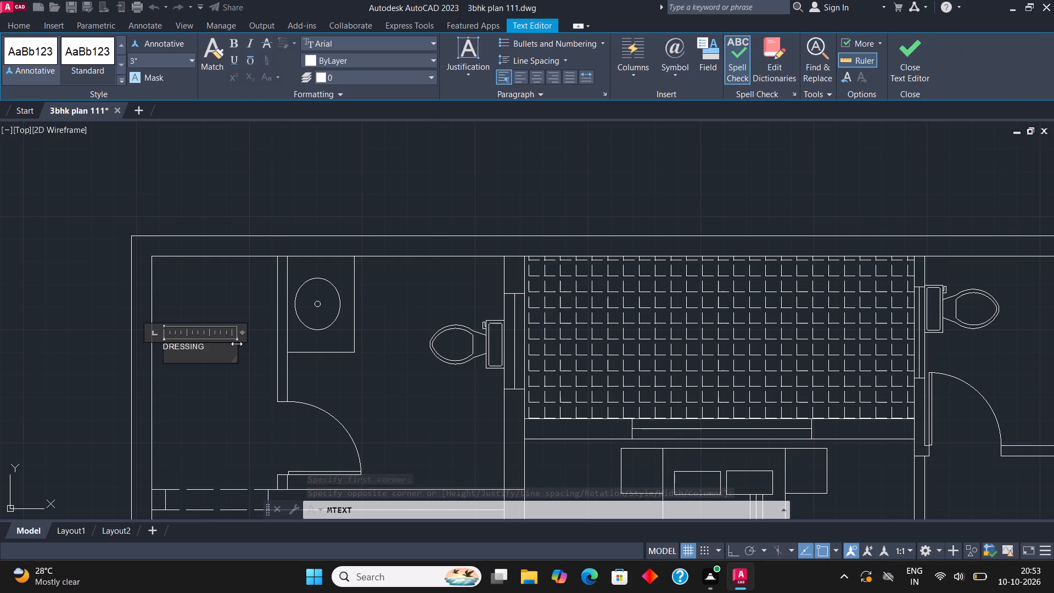
click(895, 50)
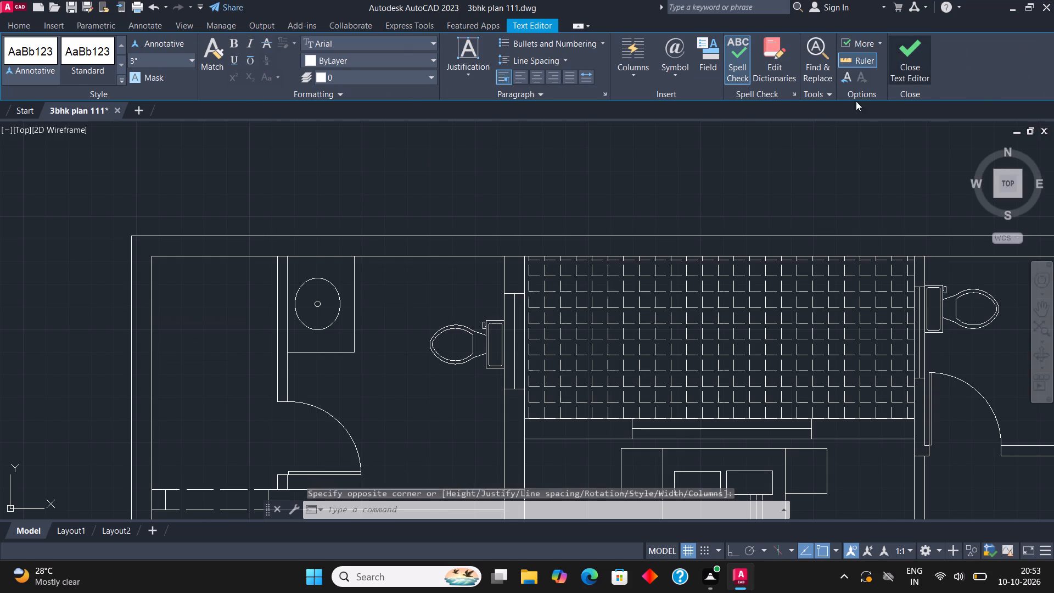
Scale the DRESSING label up to about three times its size.
click(192, 346)
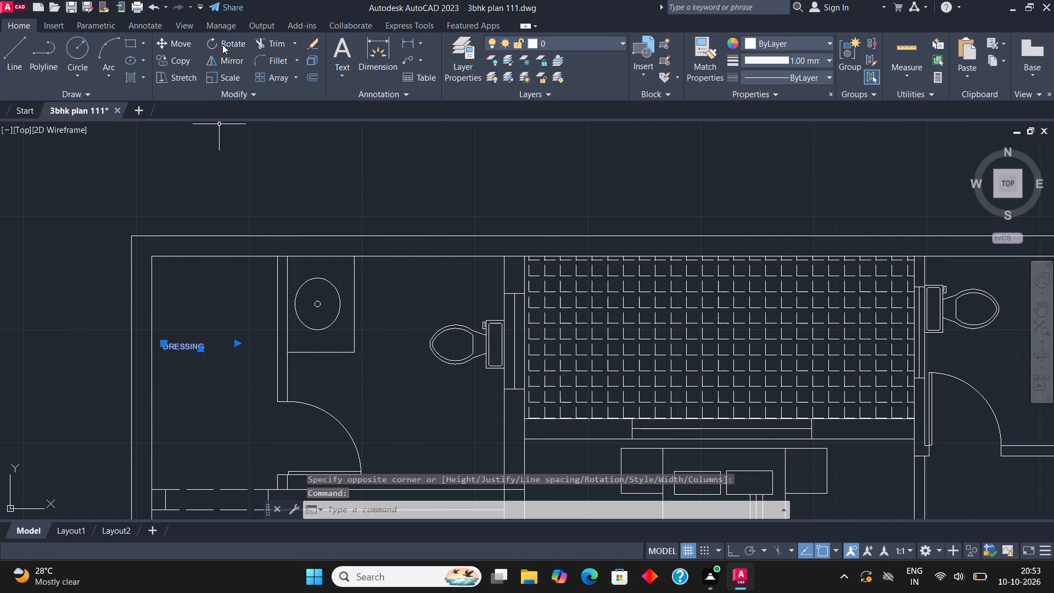
click(230, 76)
click(183, 359)
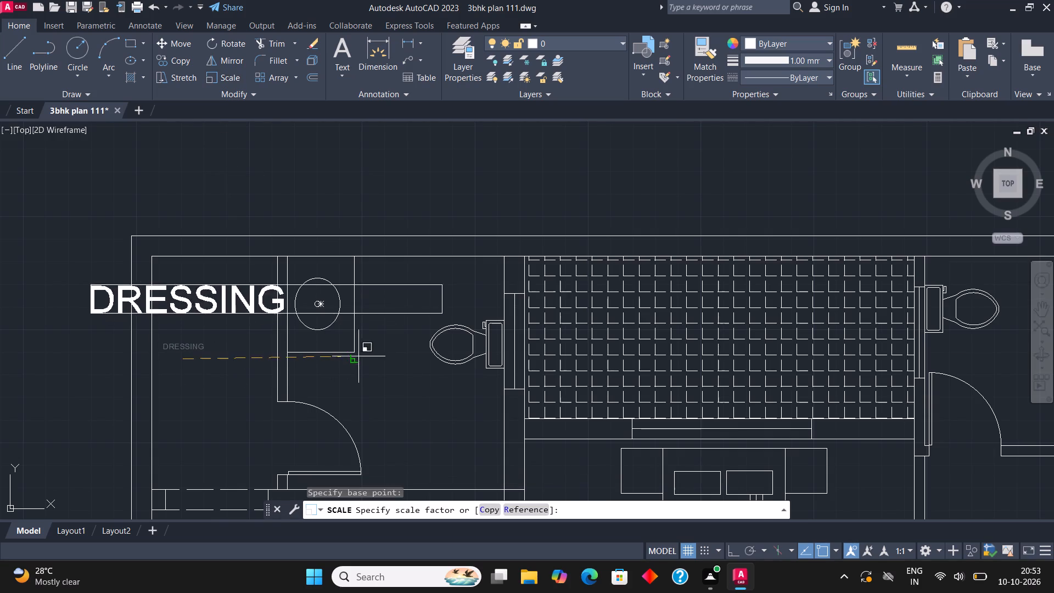
click(296, 348)
Move the enlarged DRESSING label so it fits between the outer wall and the bathroom partition.
click(223, 315)
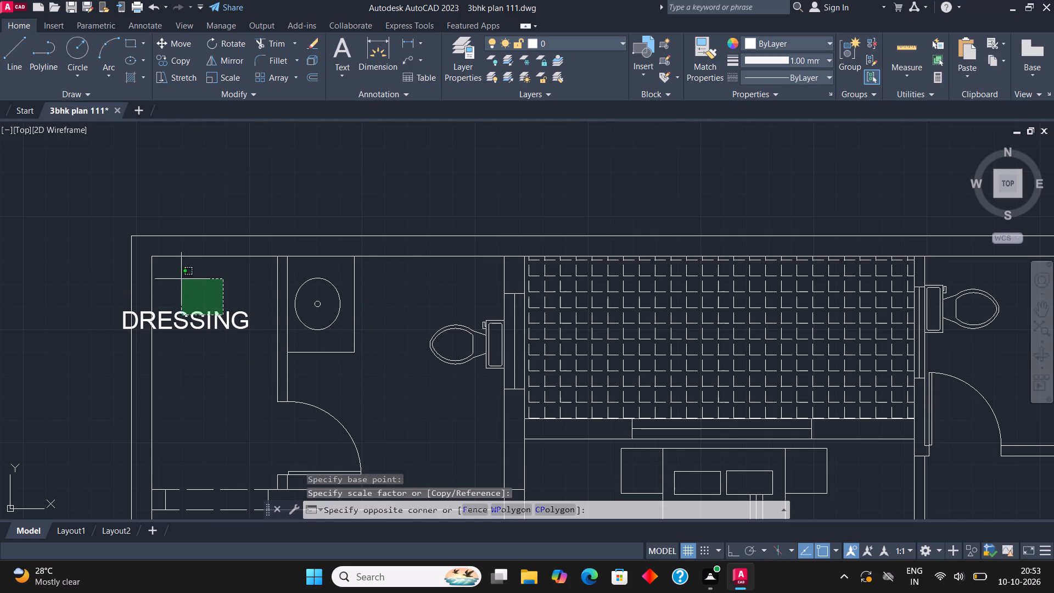
click(197, 337)
click(176, 46)
click(186, 319)
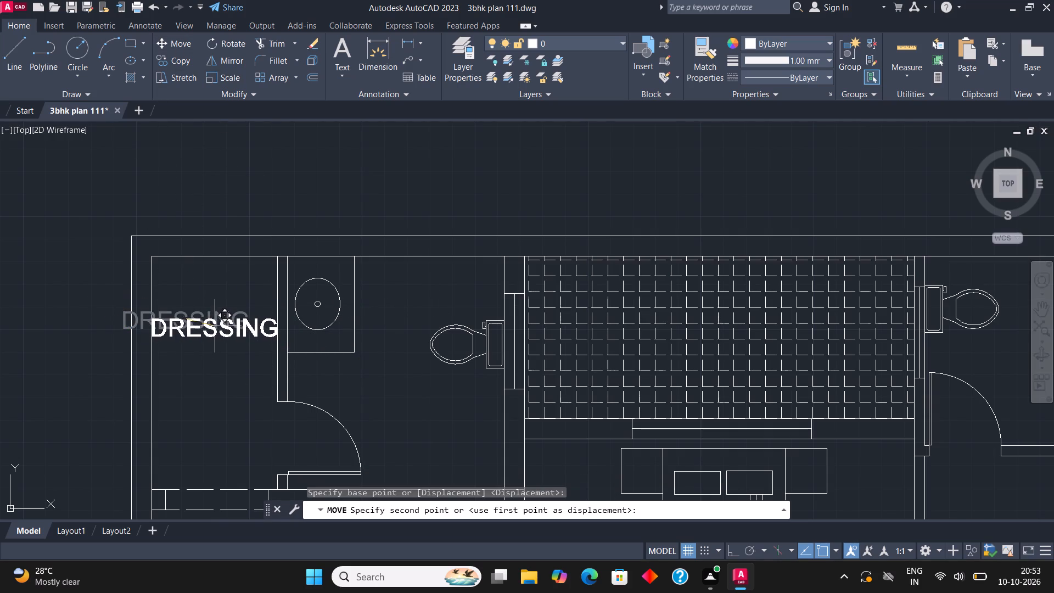
click(215, 326)
Rotate the DRESSING label to 270° with Ortho on, so it reads downwards.
click(206, 324)
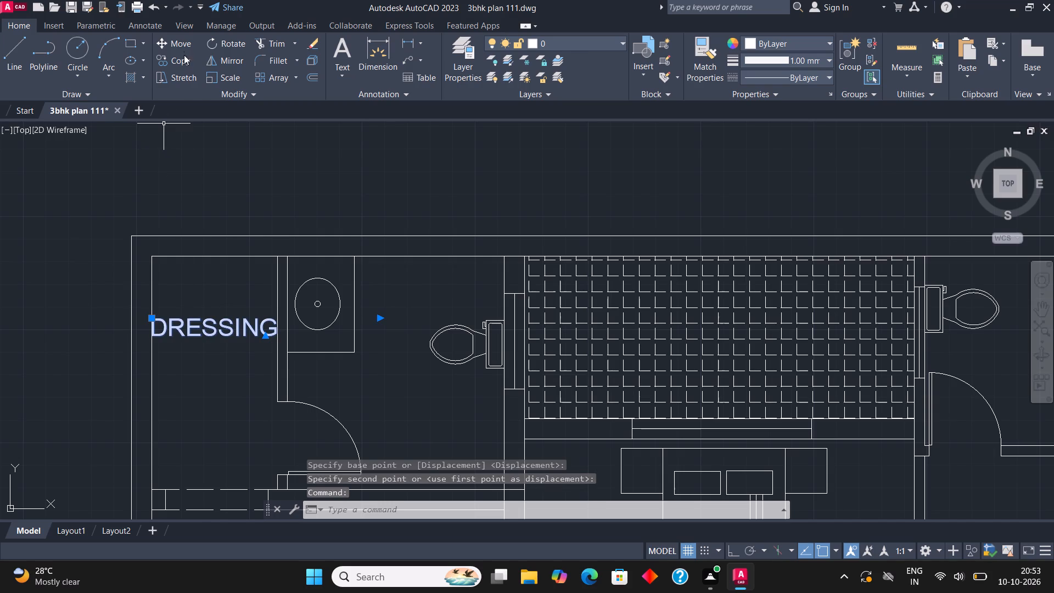
click(237, 40)
click(222, 338)
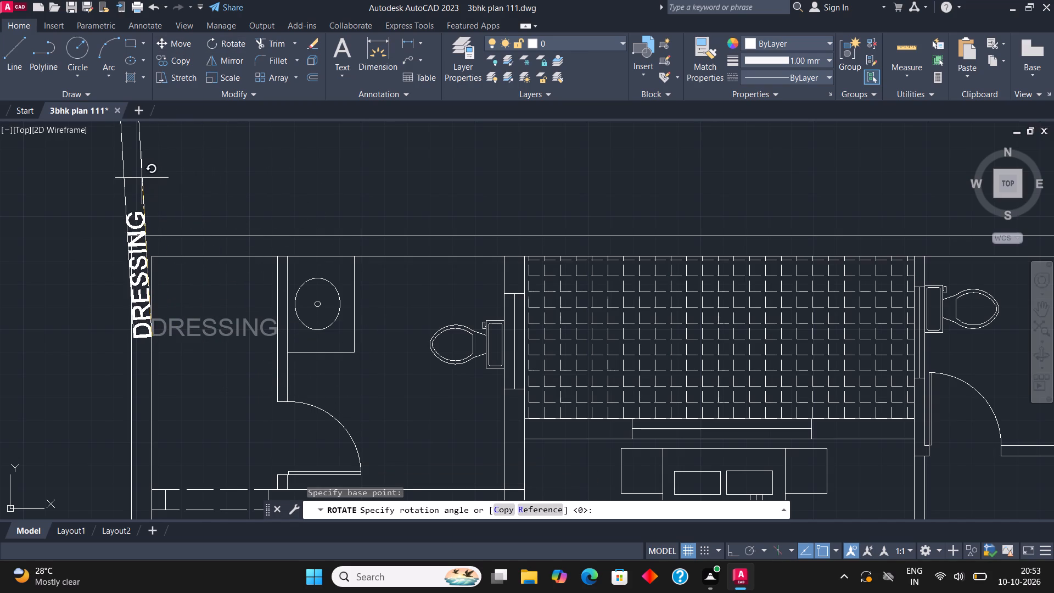
key(F8)
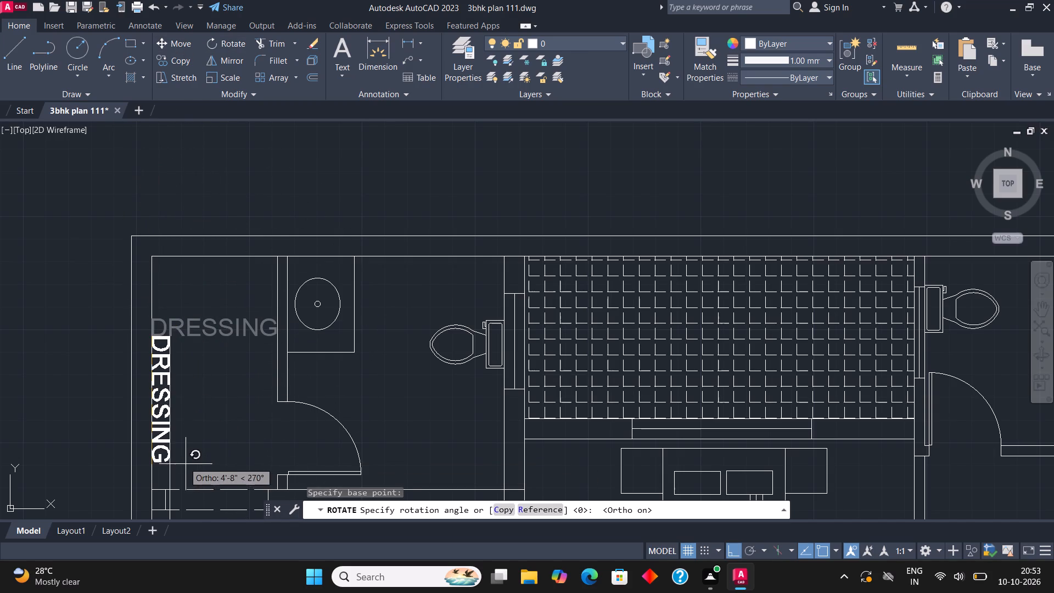
click(170, 458)
Move the vertical DRESSING label freely, with Ortho off, to the middle of the dressing room.
click(163, 392)
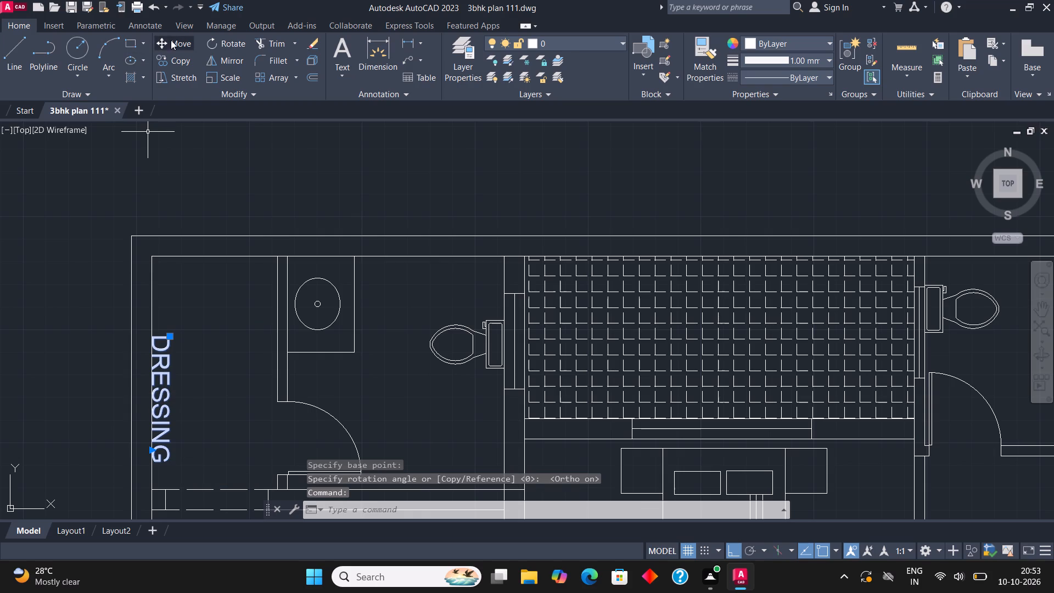
click(171, 40)
click(168, 368)
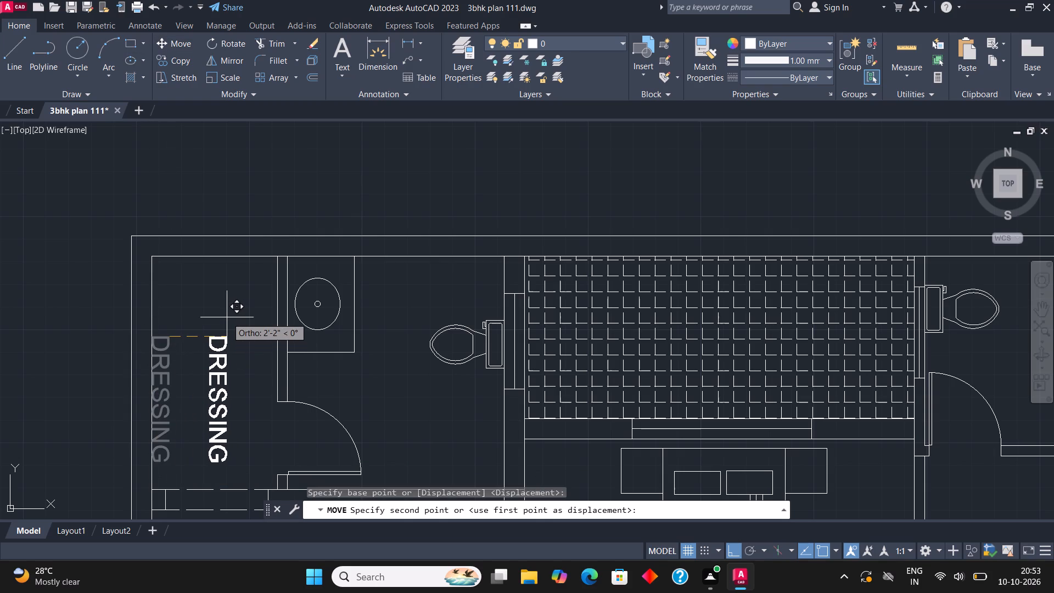
key(F8)
click(223, 299)
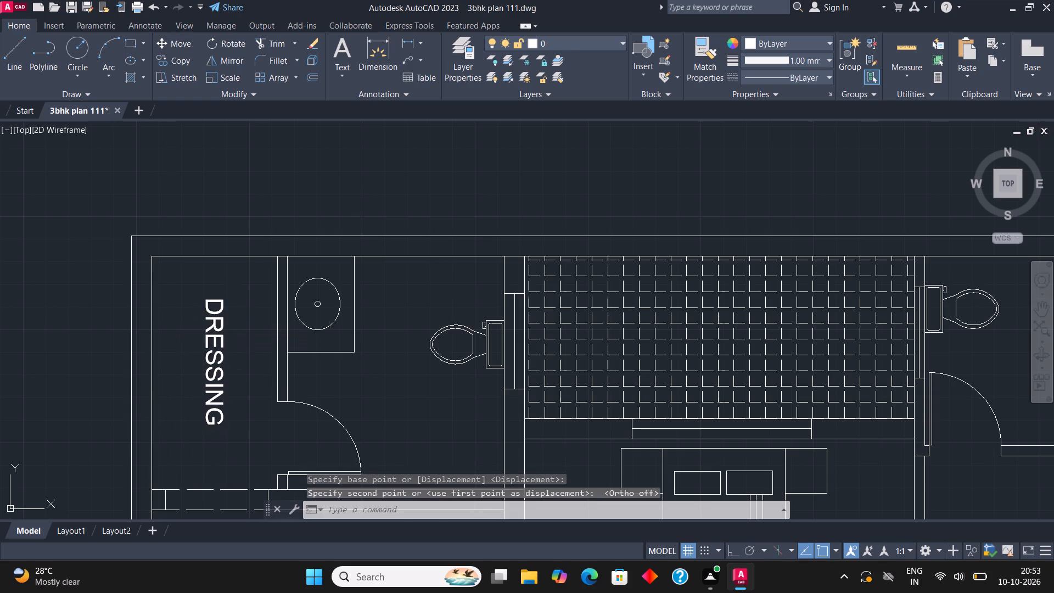
Copy the vertical DRESSING label into the adjoining bathroom, placing the copy beside the toilet.
key(Escape)
middle_drag(264, 294, 258, 243)
middle_drag(421, 325, 376, 307)
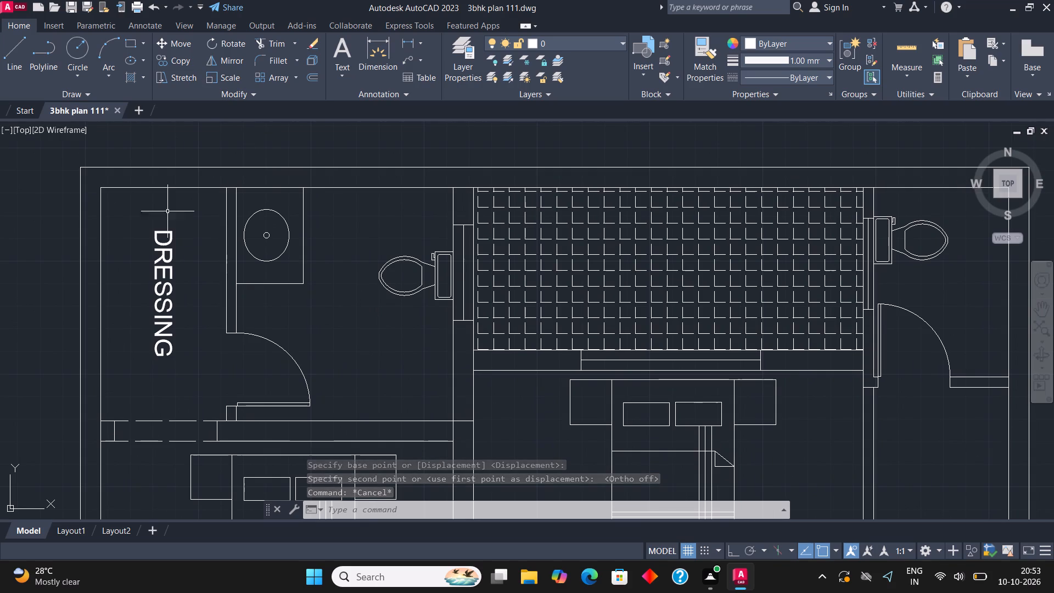
click(164, 261)
key(Escape)
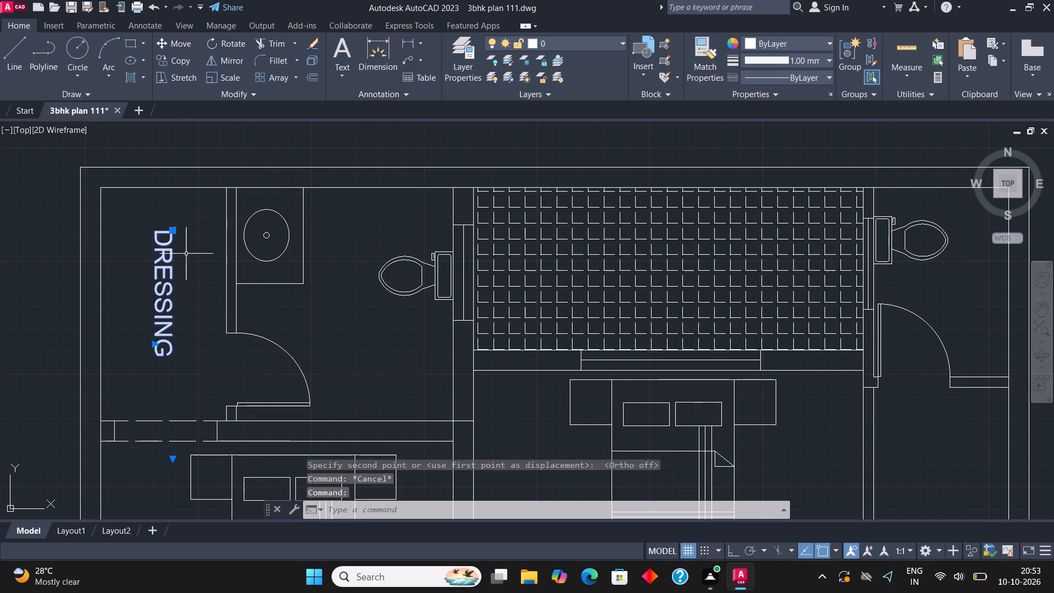
click(158, 272)
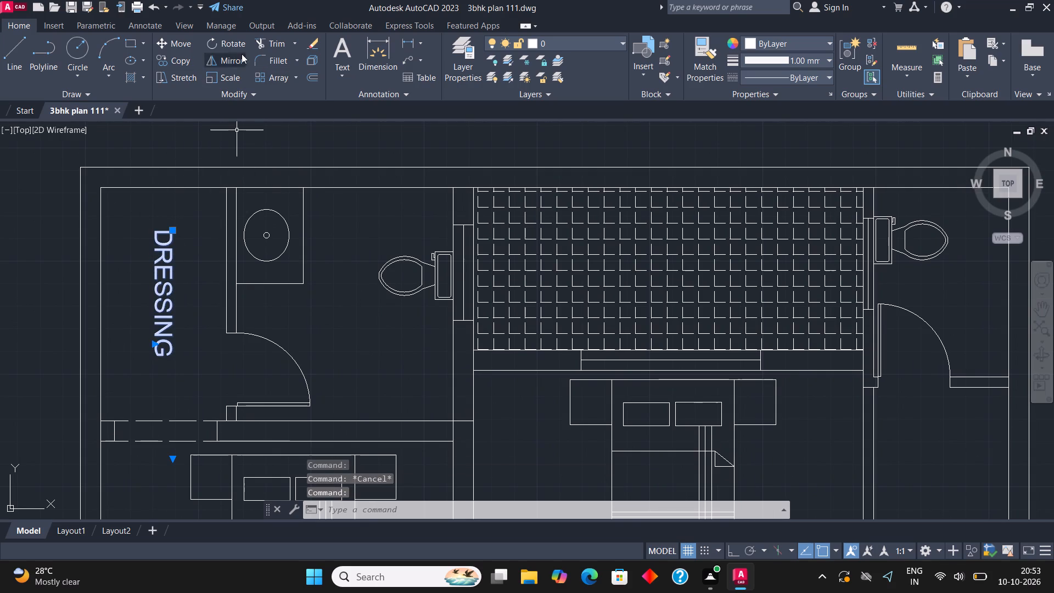
click(180, 55)
click(163, 276)
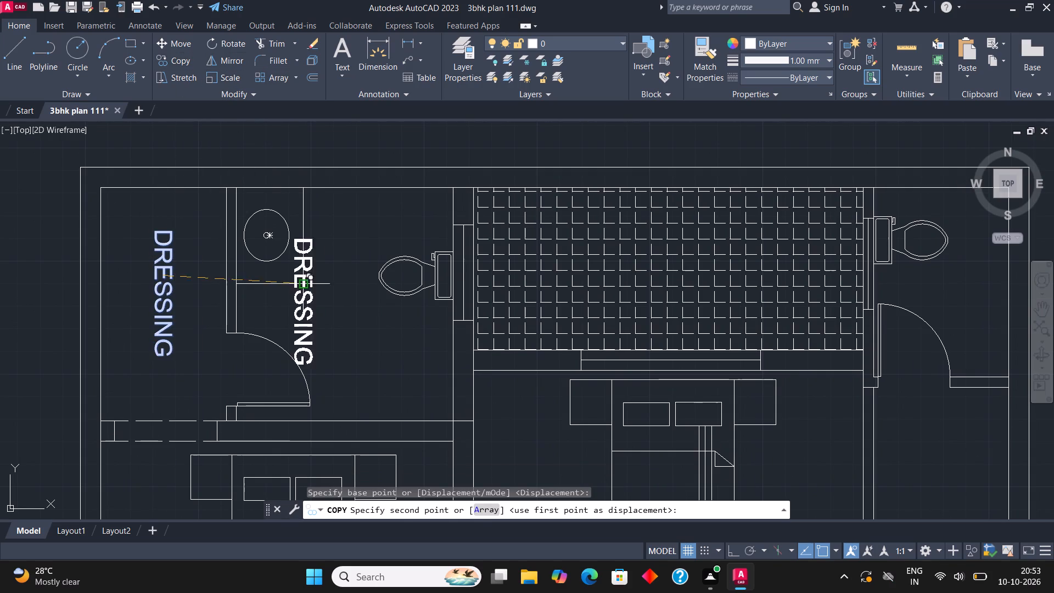
click(353, 300)
key(Escape)
Replace the copied label's text in the bathroom with BATH and 8'*7'6" on a second line.
click(356, 294)
right_click(356, 294)
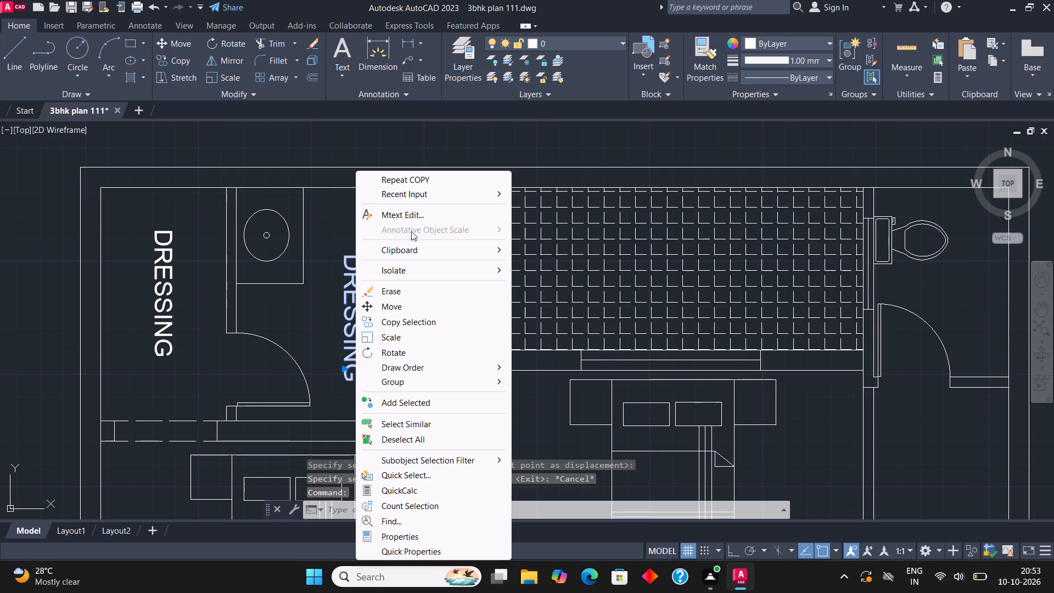
click(404, 216)
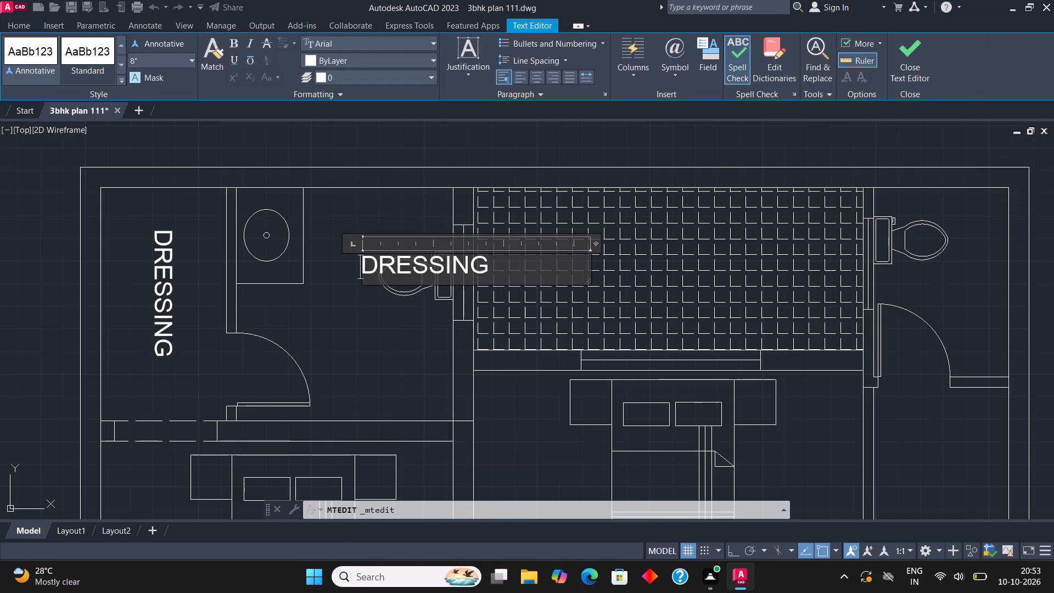
click(498, 268)
key(BackSpace)
key(BackSpace)
key(BackSpace)
key(BackSpace)
key(BackSpace)
key(BackSpace)
key(BackSpace)
key(BackSpace)
key(BackSpace)
key(BackSpace)
key(BackSpace)
key(BackSpace)
key(BackSpace)
key(BackSpace)
key(BackSpace)
key(BackSpace)
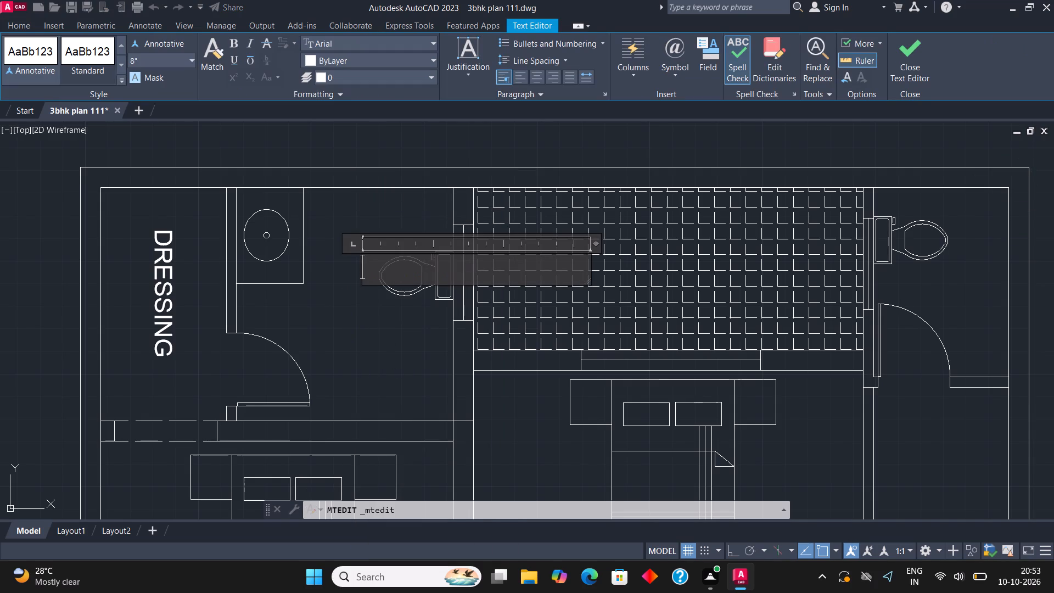
text(BATH)
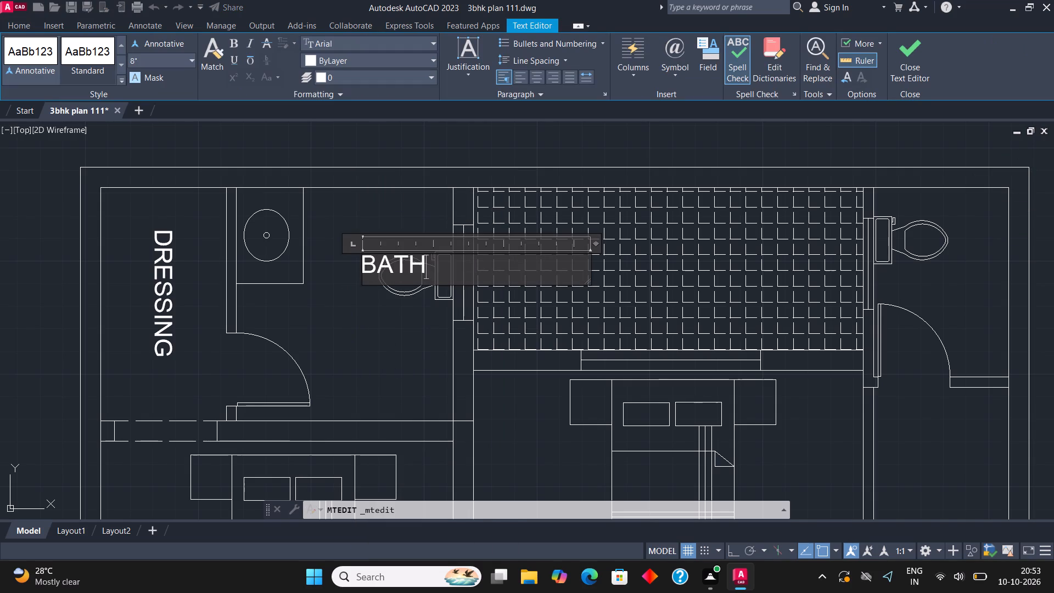
key(Return)
text(8')
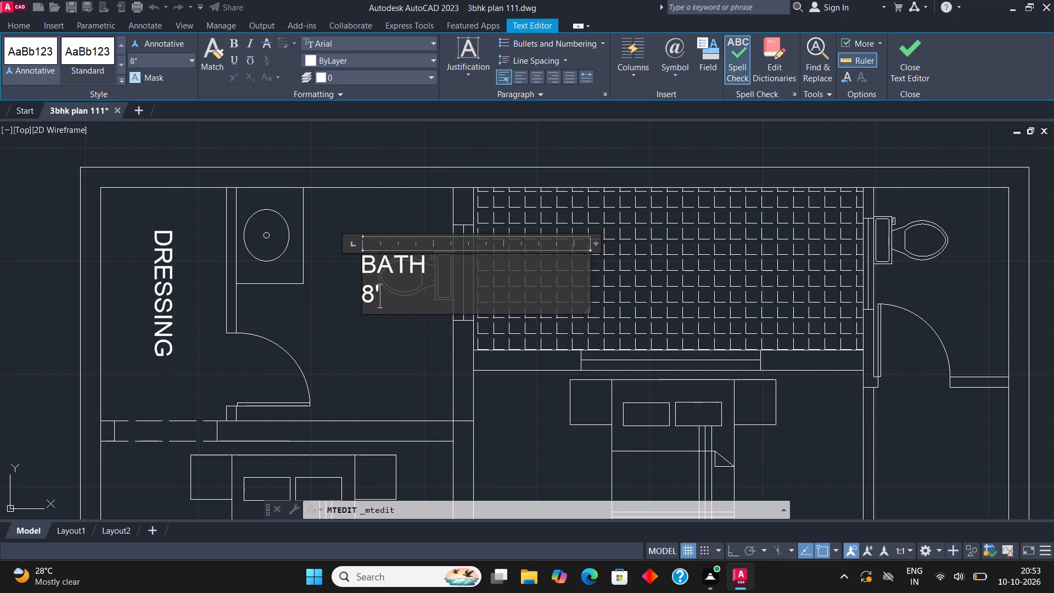
text(*7')
text(6")
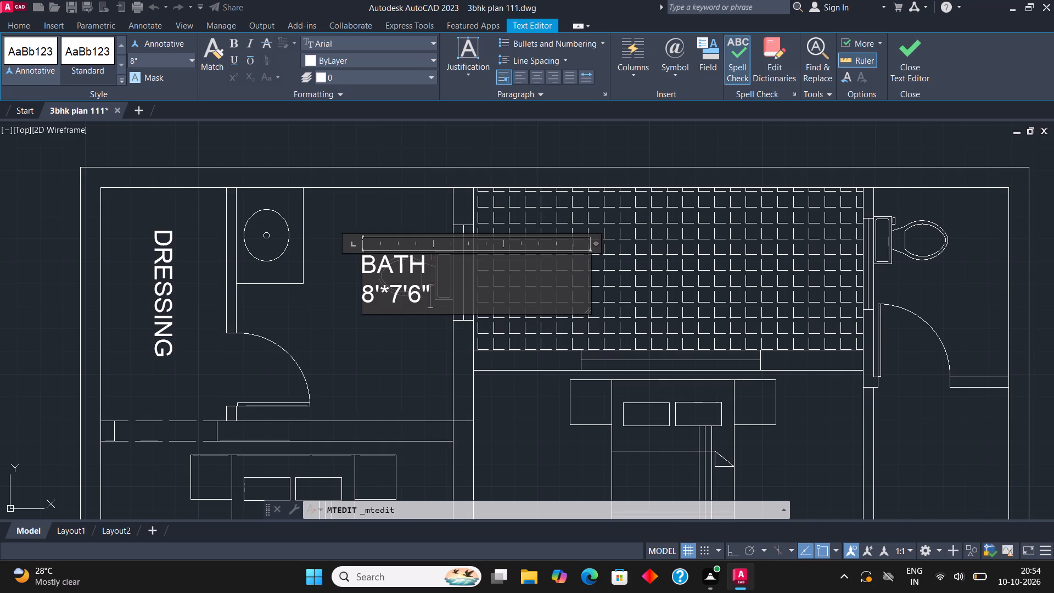
click(918, 47)
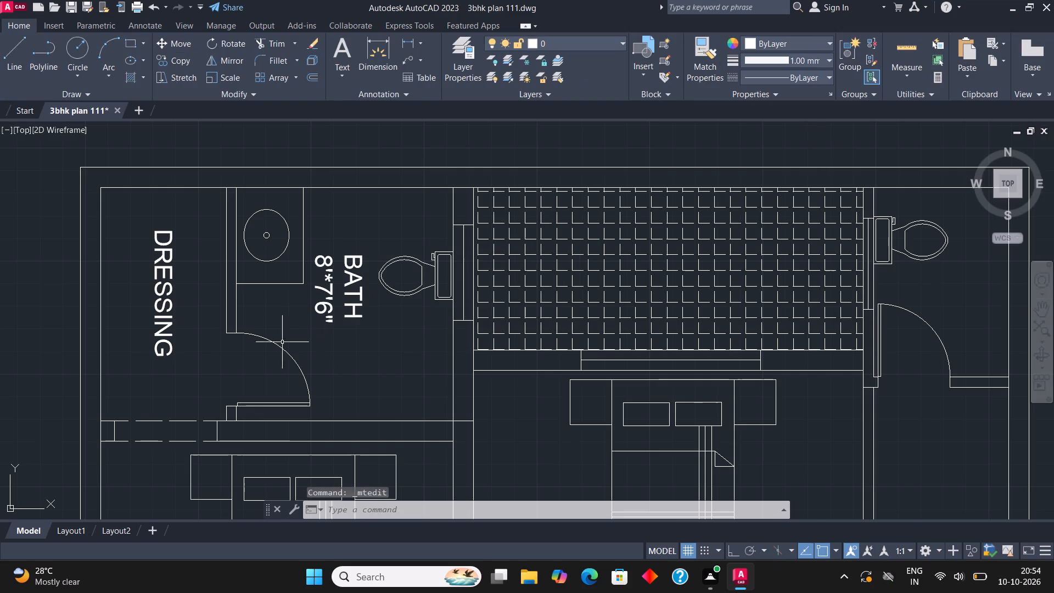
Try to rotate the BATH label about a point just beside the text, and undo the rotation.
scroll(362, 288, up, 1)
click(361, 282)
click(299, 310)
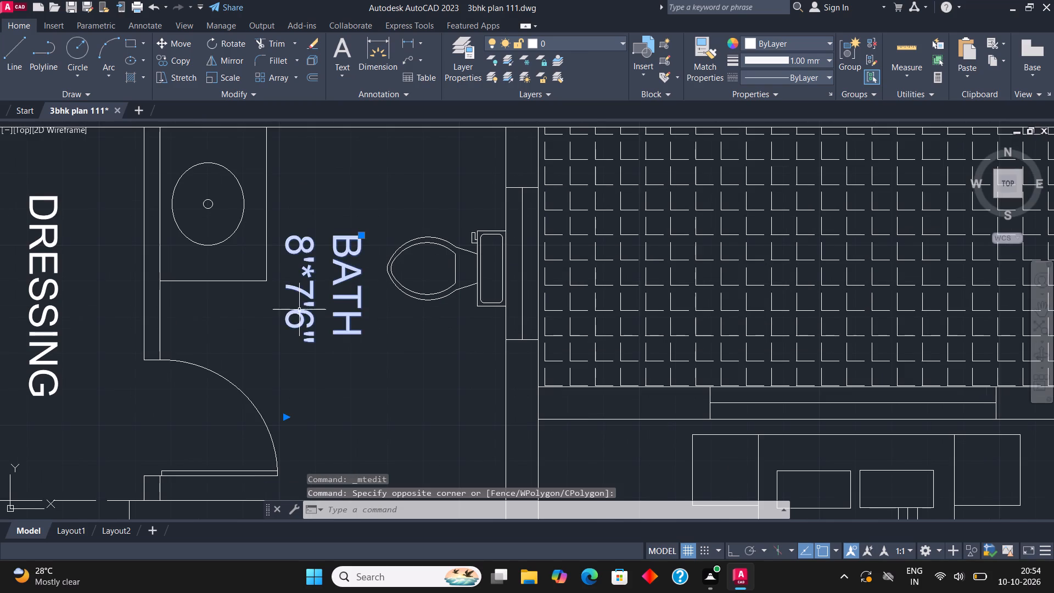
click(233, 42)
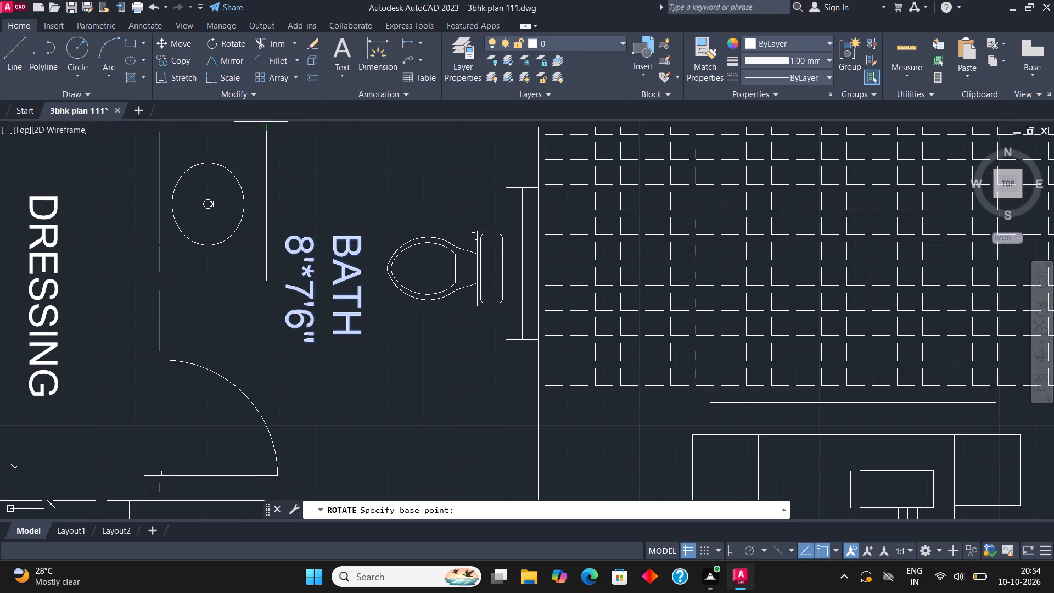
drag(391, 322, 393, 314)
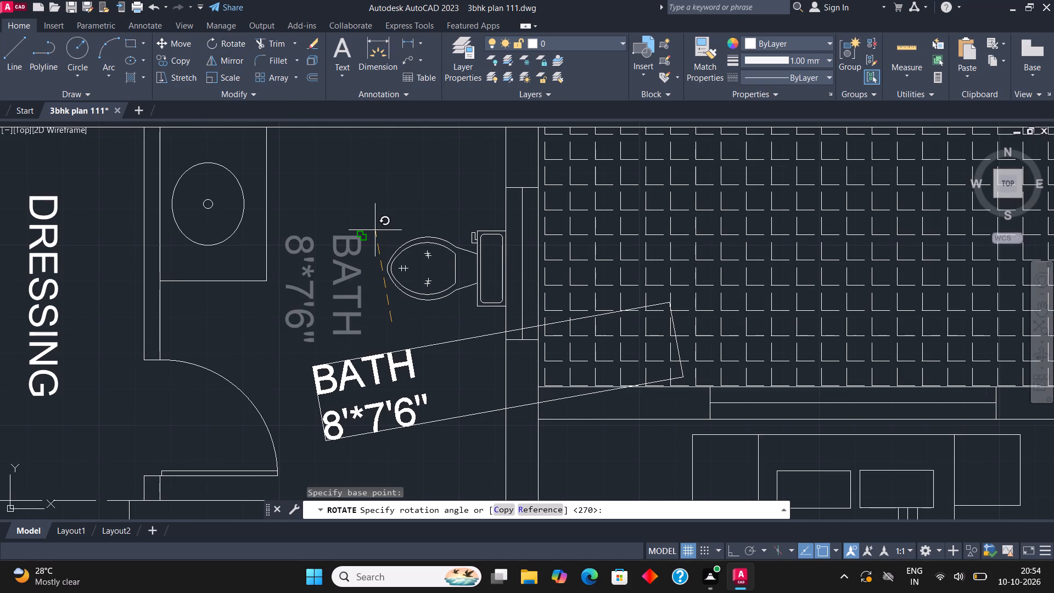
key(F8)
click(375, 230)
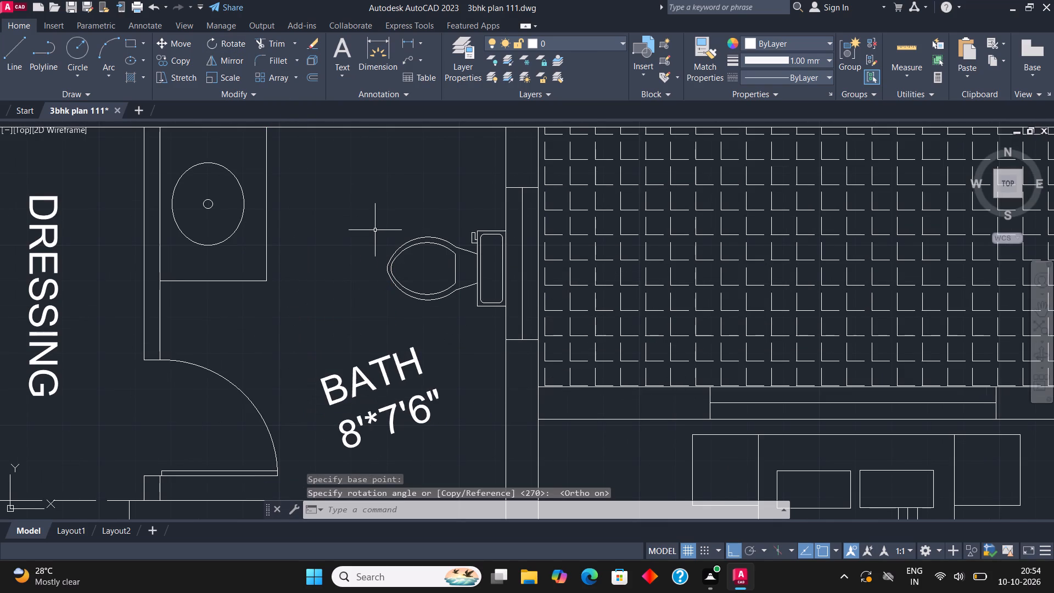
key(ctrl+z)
Rotate the BATH 8'*7'6" label with Ortho on so that it reads horizontally.
click(345, 283)
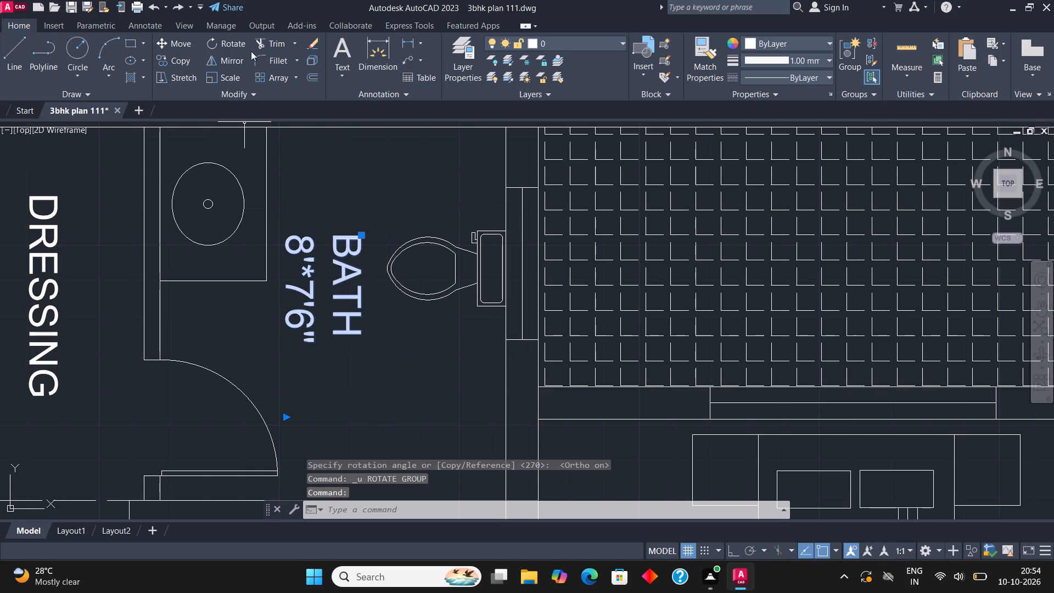
click(234, 41)
click(366, 339)
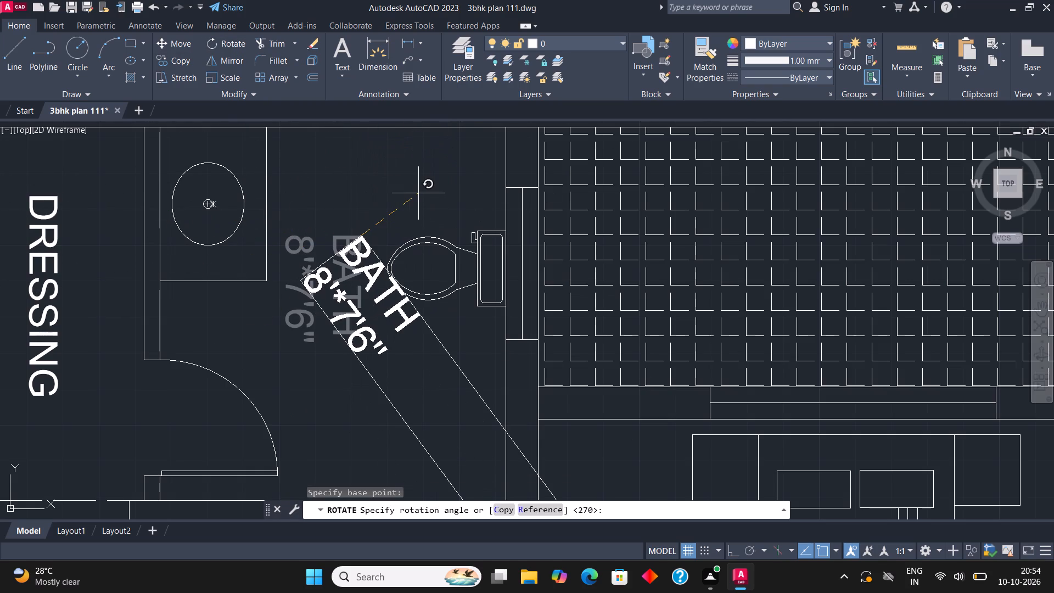
key(F8)
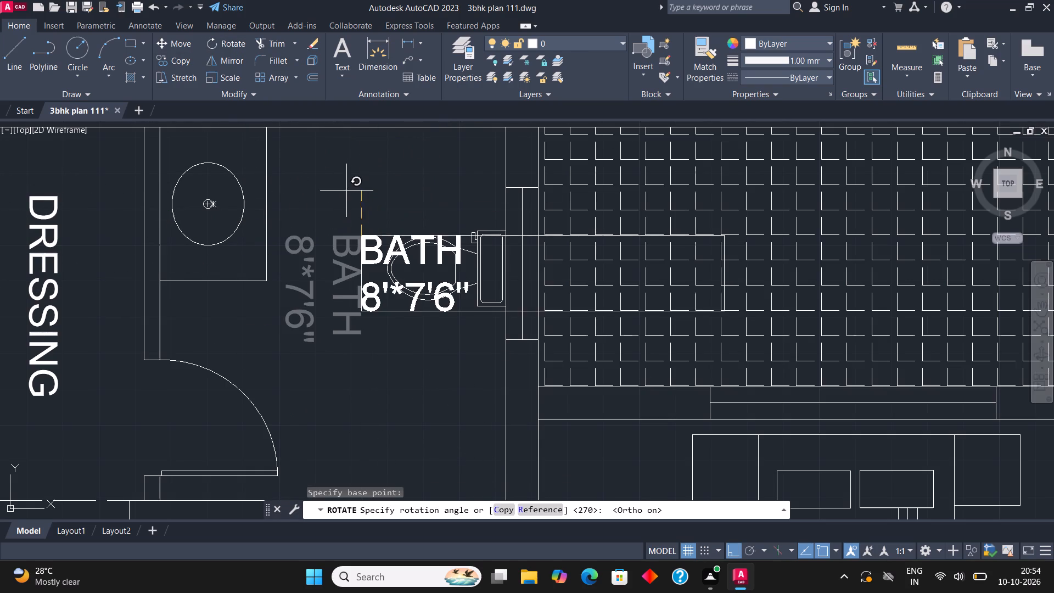
click(346, 191)
Move the horizontal BATH label straight down into the clear floor space below the toilet.
click(372, 298)
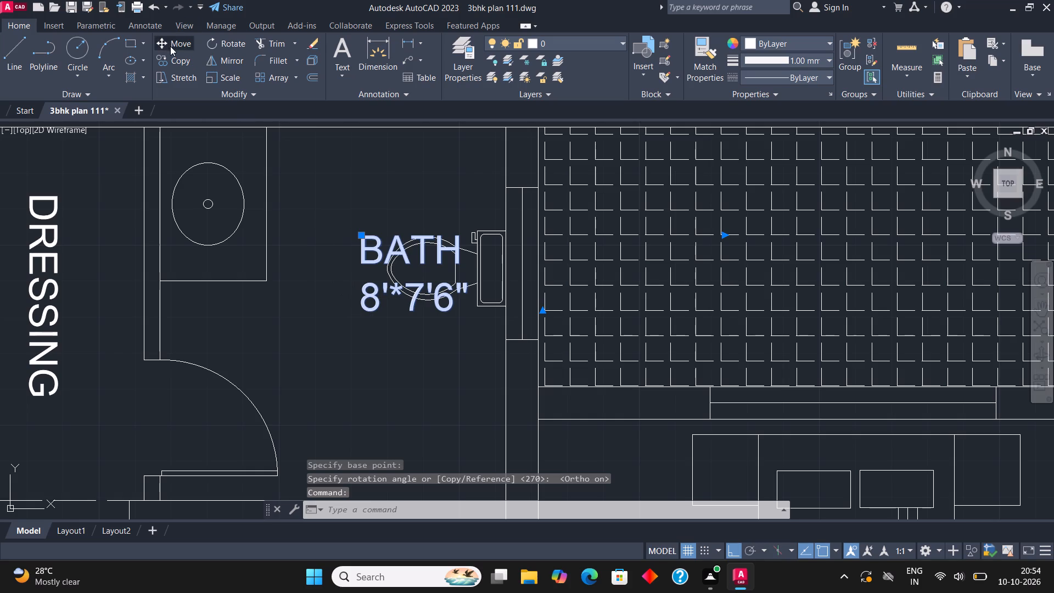
click(170, 46)
click(381, 300)
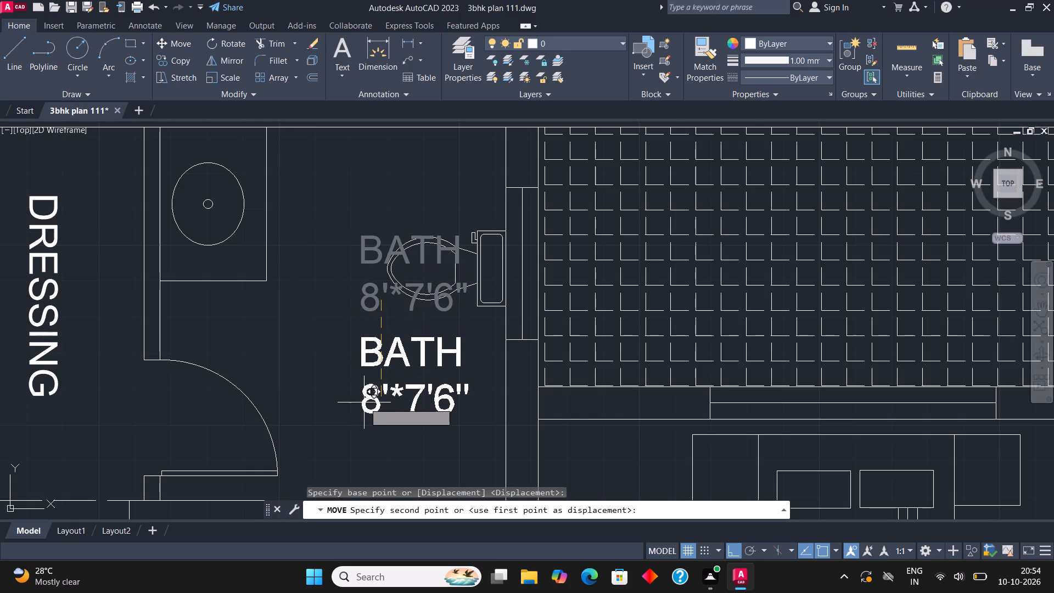
click(338, 413)
Copy the BATH label with Ortho off to the middle of the hatched area between the two bathrooms.
scroll(342, 370, down, 2)
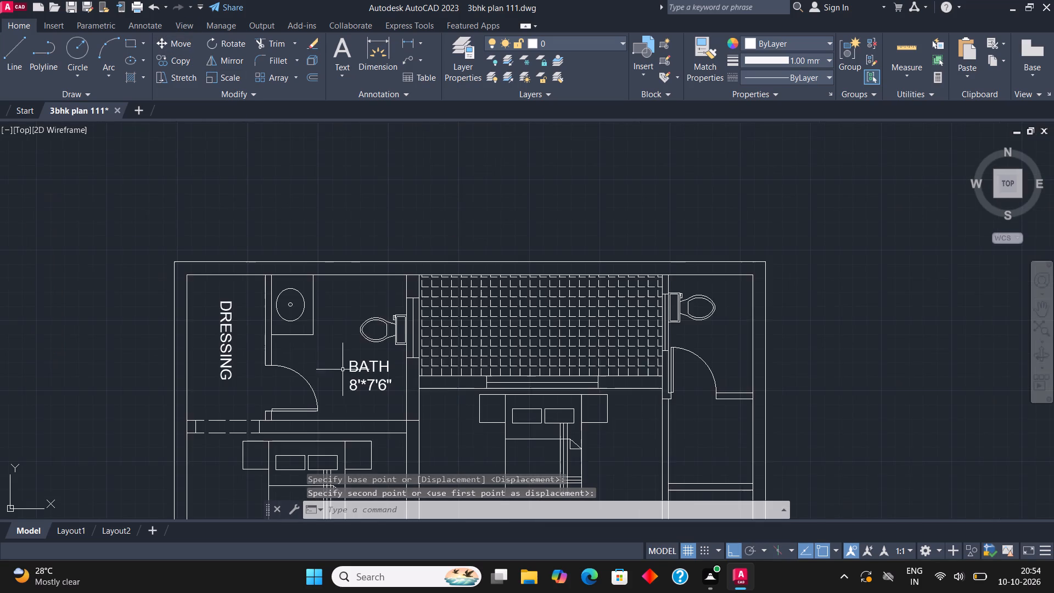
middle_drag(355, 367, 315, 277)
middle_drag(625, 311, 537, 370)
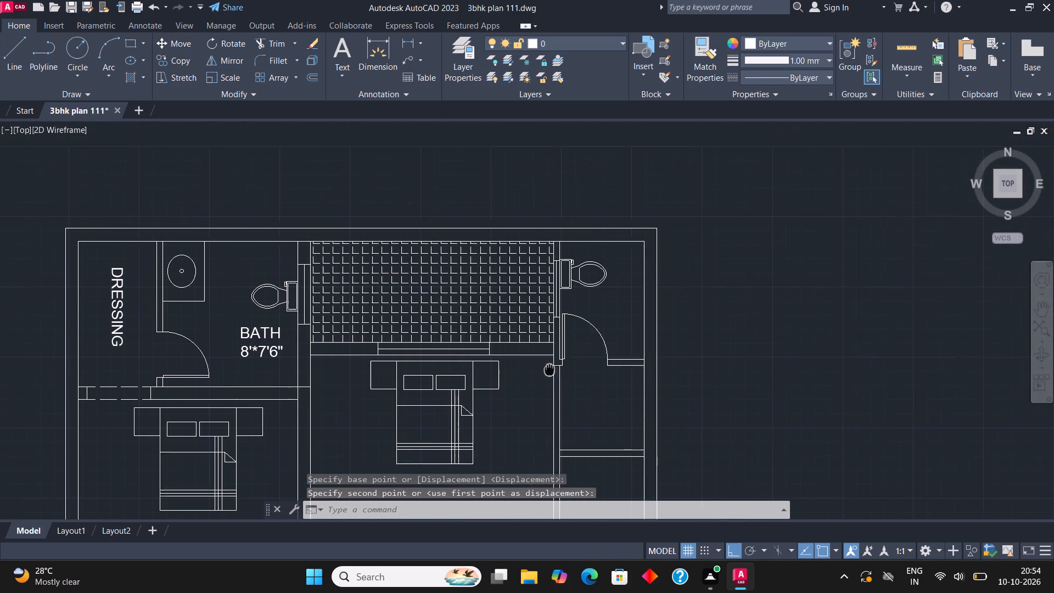
middle_drag(537, 370, 525, 371)
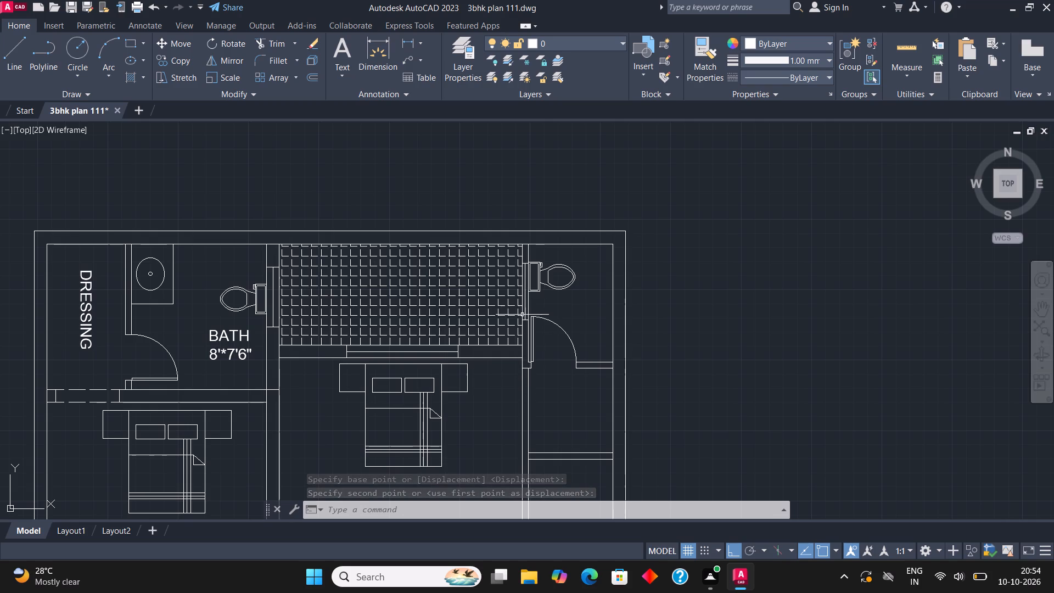
middle_drag(396, 259, 427, 277)
scroll(257, 340, up, 1)
click(238, 372)
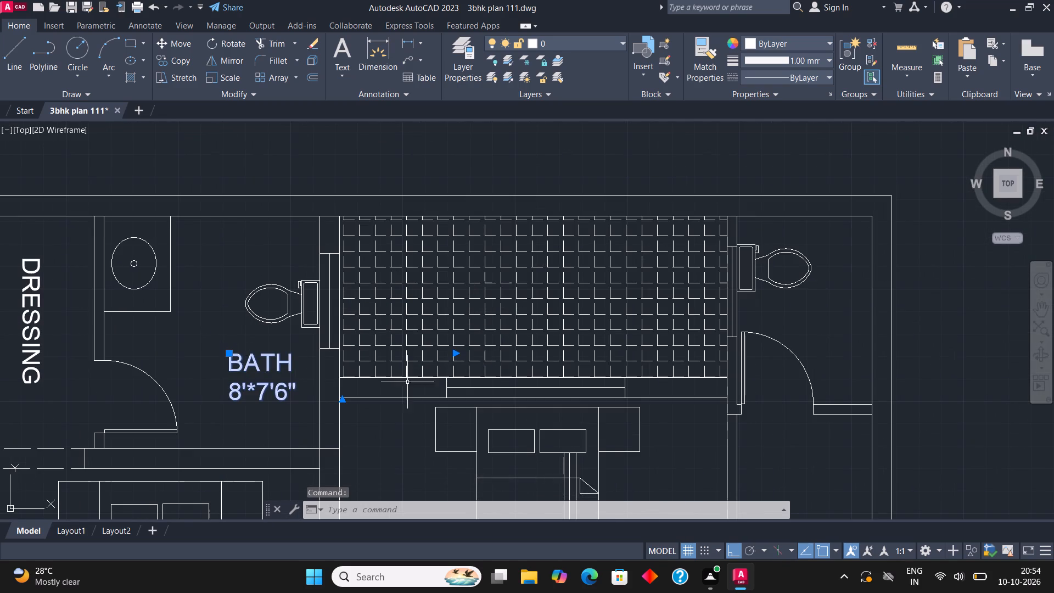
click(184, 61)
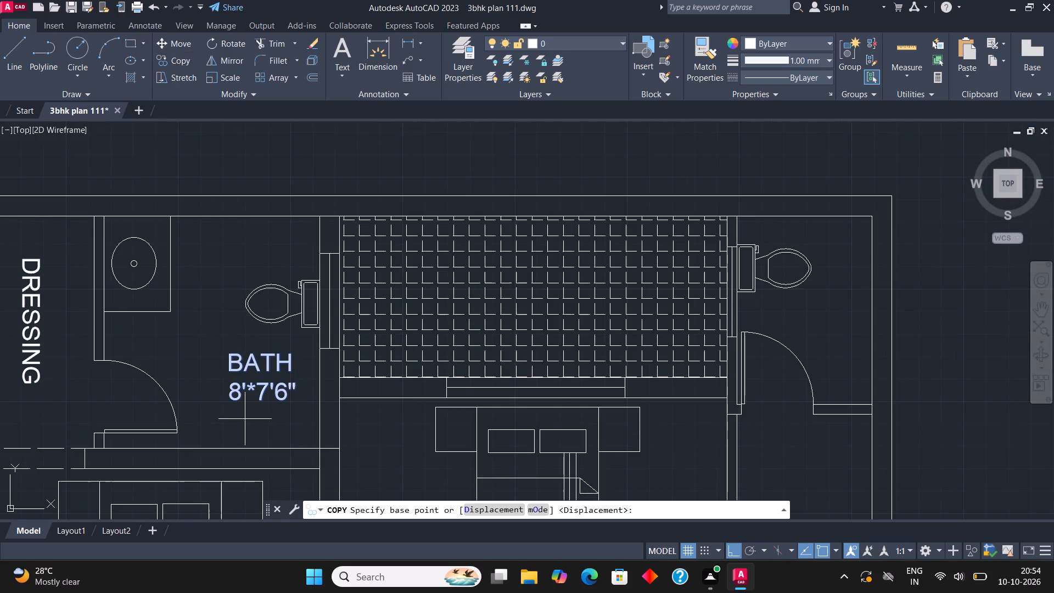
click(246, 409)
key(F8)
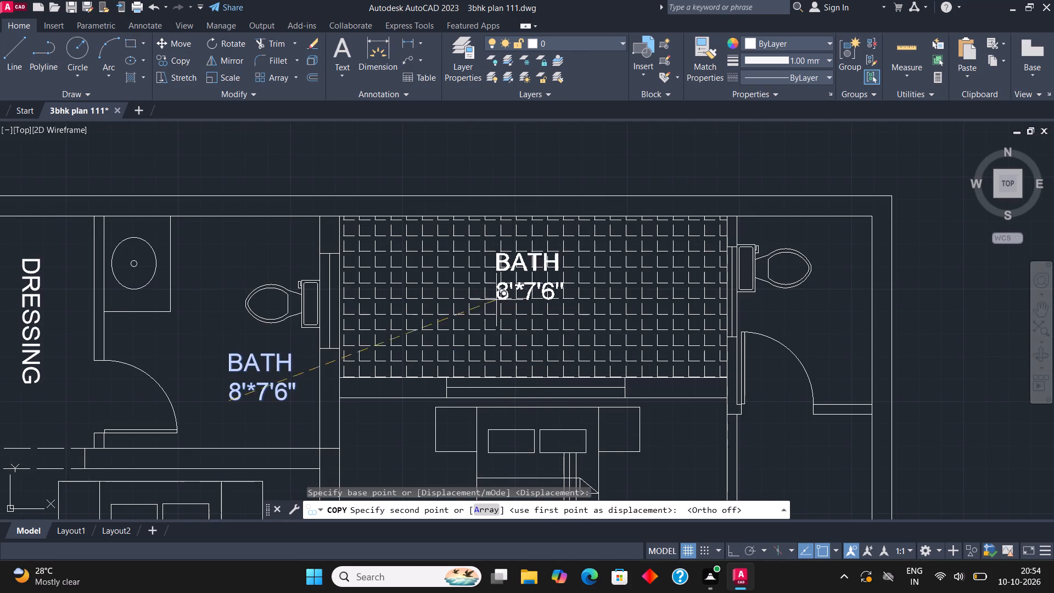
click(494, 312)
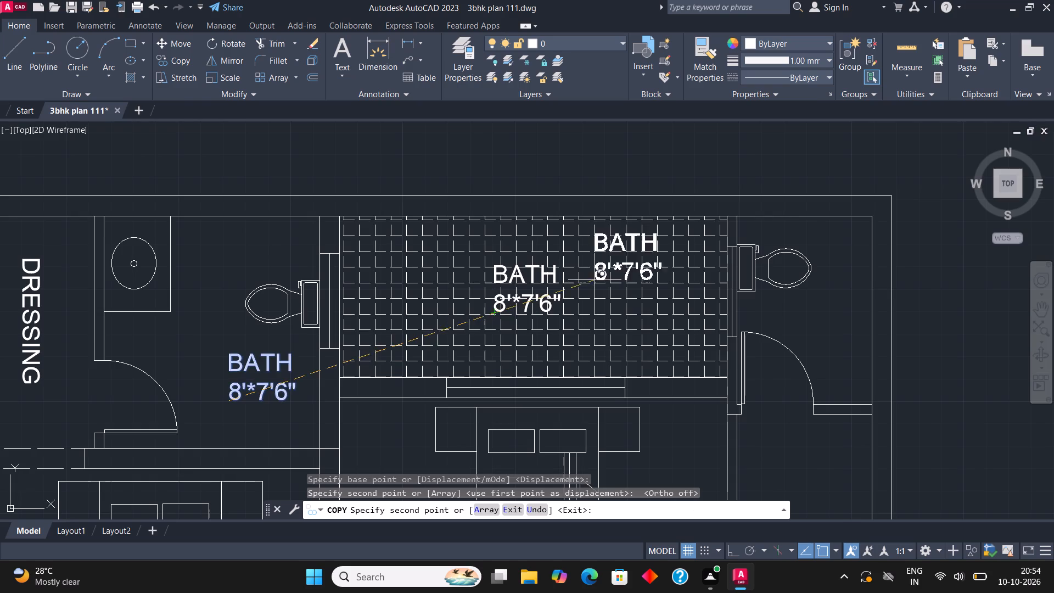
middle_drag(598, 277, 480, 290)
key(Escape)
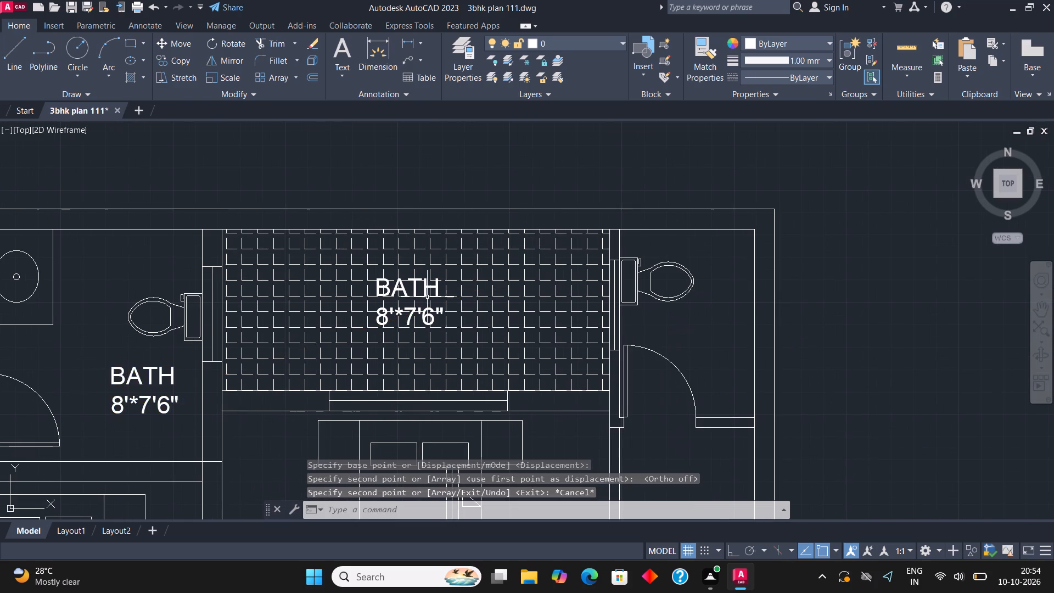
Replace the copied label's text in the hatched area with OPEN and 6' WIDE on a second line.
scroll(421, 288, up, 1)
click(424, 287)
right_click(424, 287)
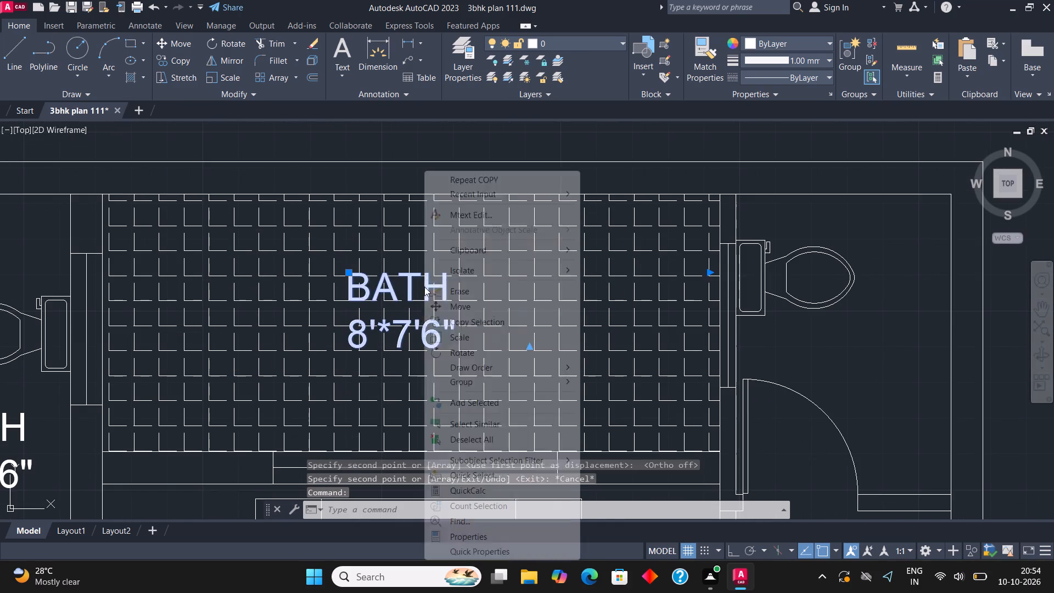
click(469, 215)
click(468, 345)
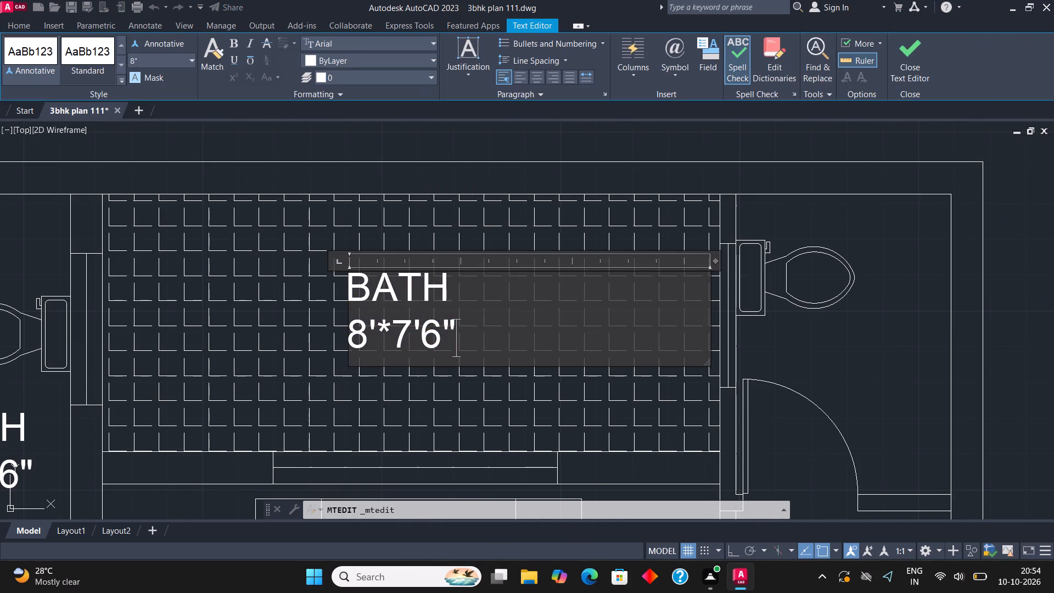
key(BackSpace)
key(BackSpace)
key(BackSpace)
key(BackSpace)
key(BackSpace)
key(BackSpace)
key(BackSpace)
key(BackSpace)
key(BackSpace)
key(BackSpace)
key(BackSpace)
key(BackSpace)
key(BackSpace)
key(BackSpace)
key(BackSpace)
key(BackSpace)
key(BackSpace)
key(BackSpace)
key(BackSpace)
key(BackSpace)
text(OPEN)
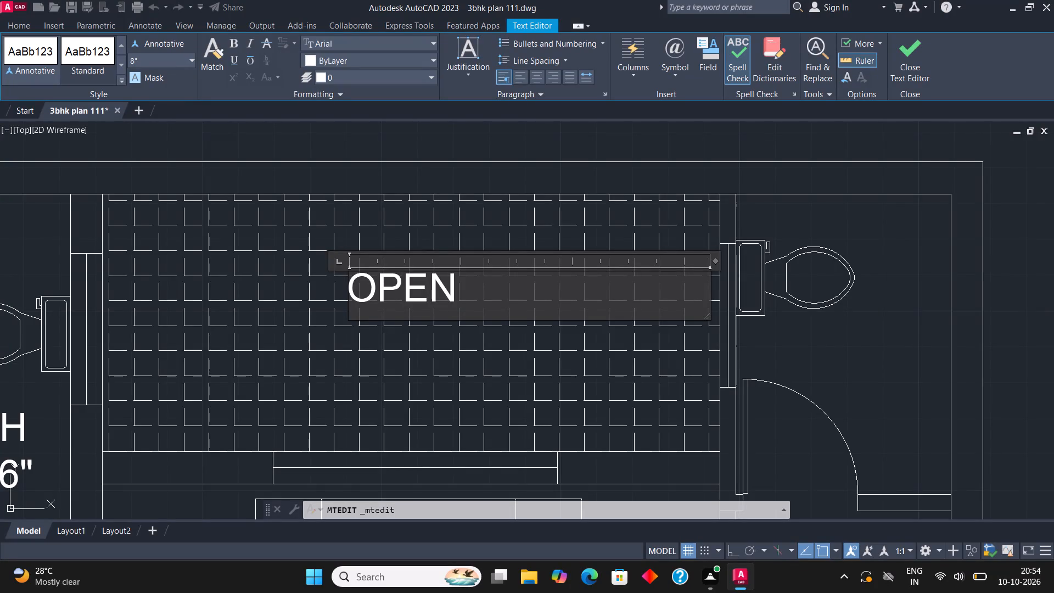
key(Return)
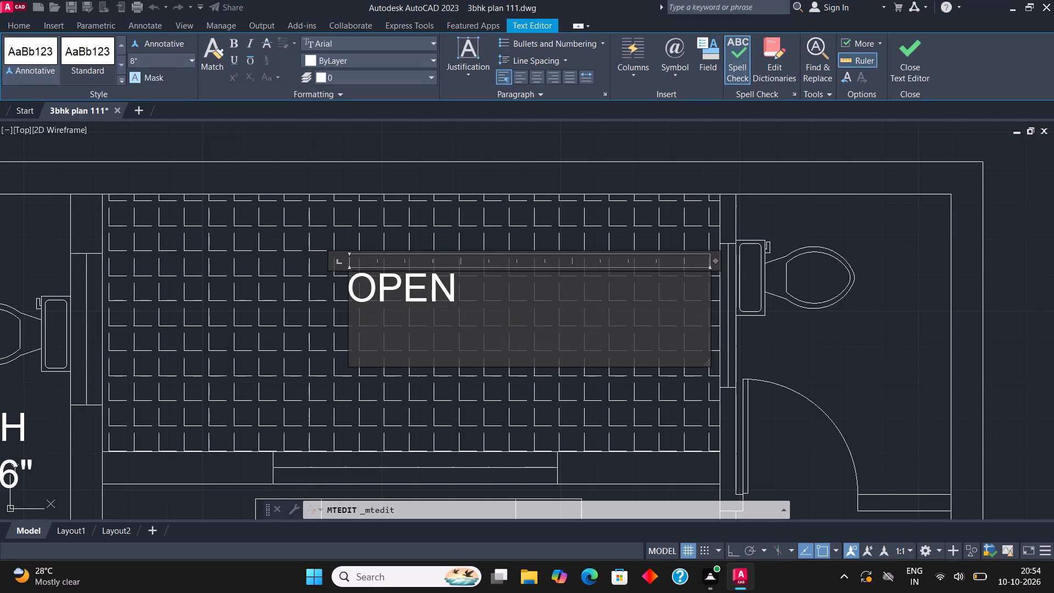
text(6')
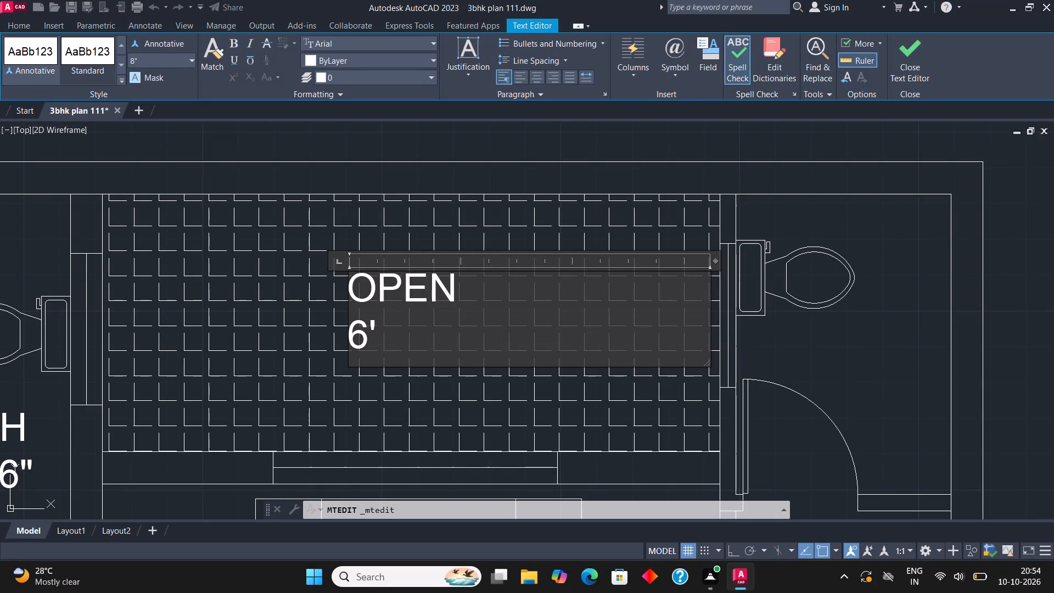
key(space)
text(WIDE)
click(900, 59)
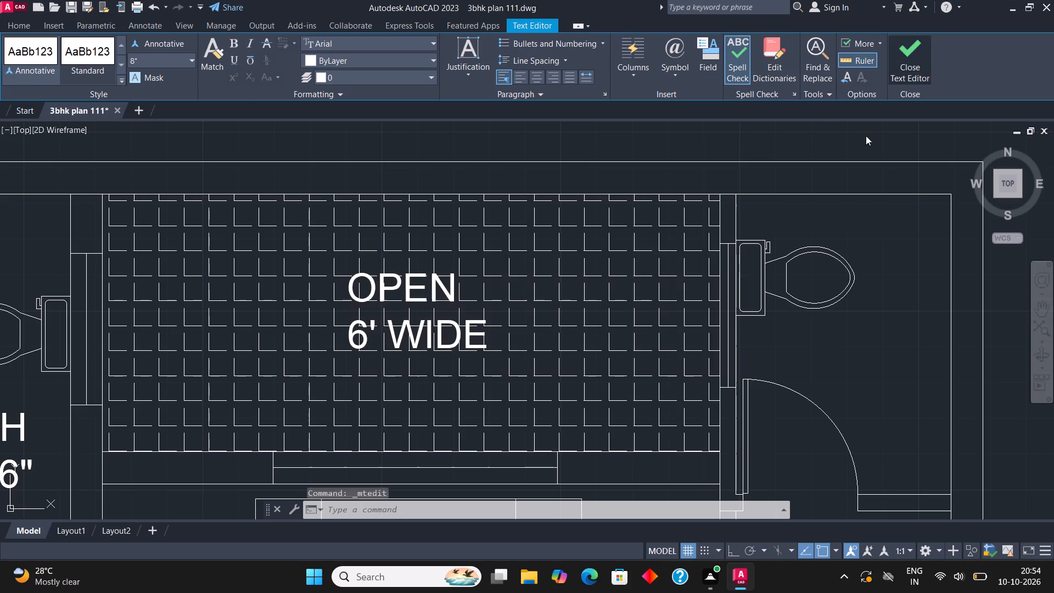
Copy the OPEN 6' WIDE label into the bathroom east of the hatched area, just below its toilet.
scroll(454, 359, down, 1)
middle_drag(414, 353, 321, 351)
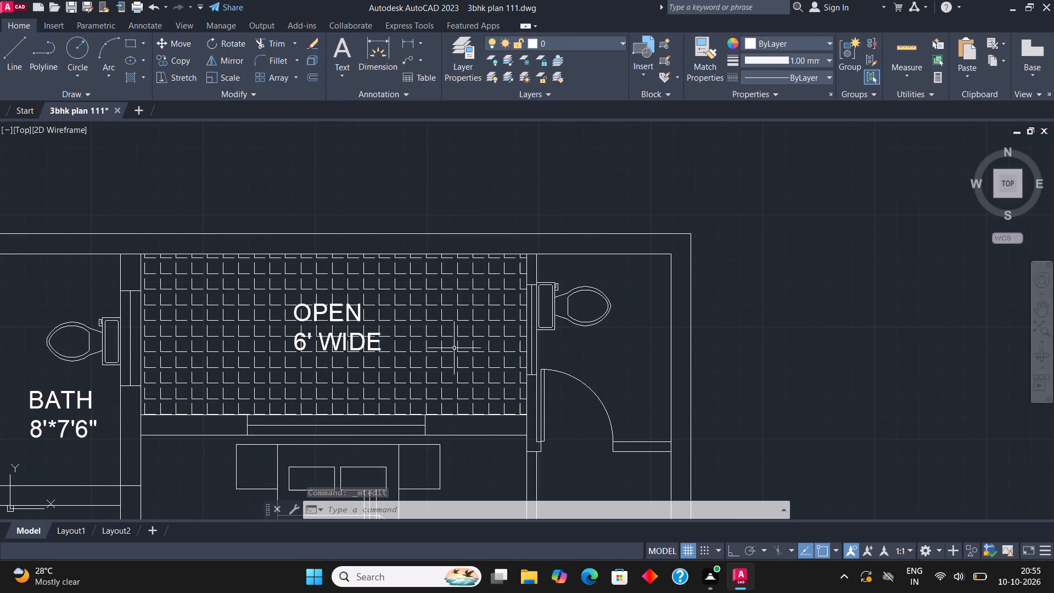
click(339, 315)
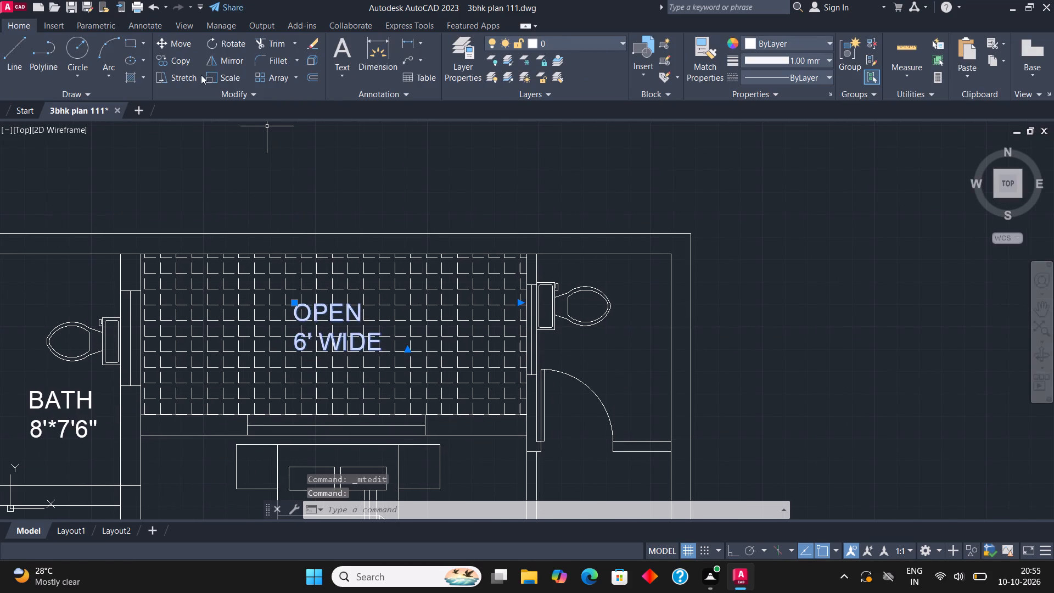
click(177, 56)
click(298, 331)
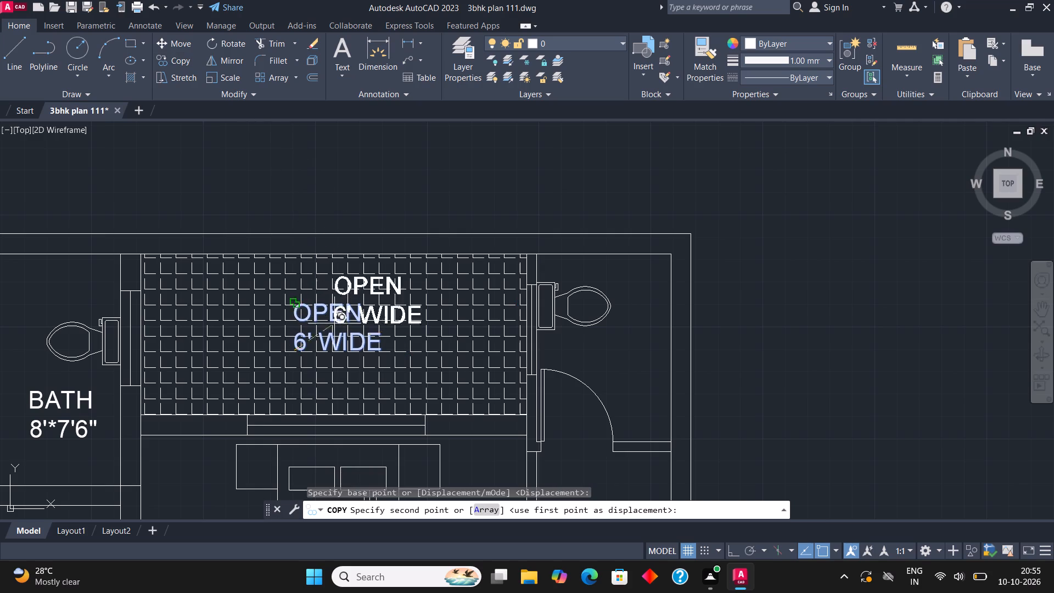
middle_drag(629, 323, 500, 325)
scroll(490, 376, up, 2)
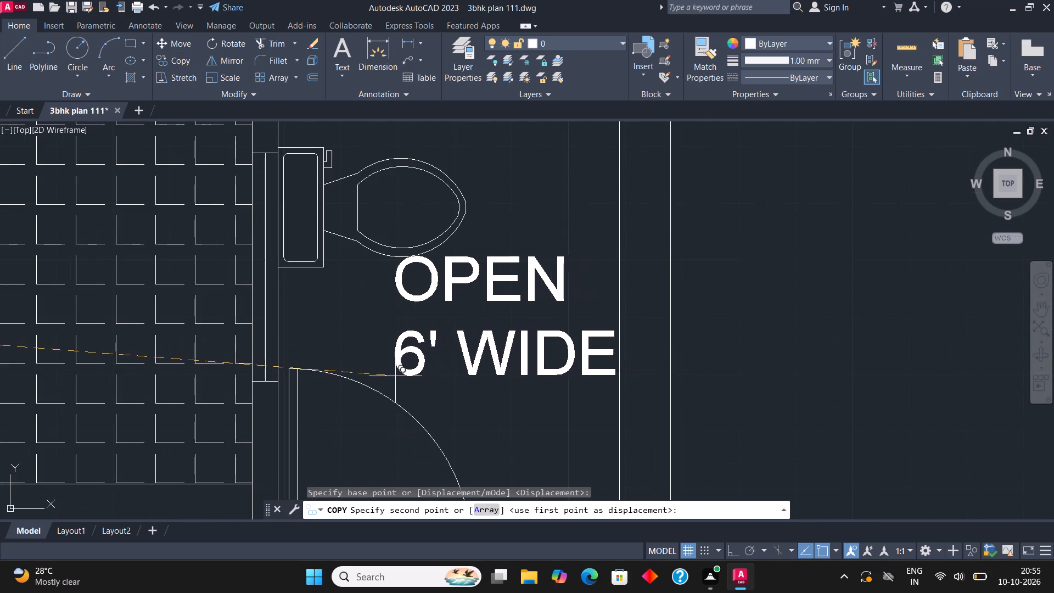
click(390, 387)
key(Escape)
Replace the copied label's text in the east bathroom with BATH and 5'*7' on a second line.
click(414, 308)
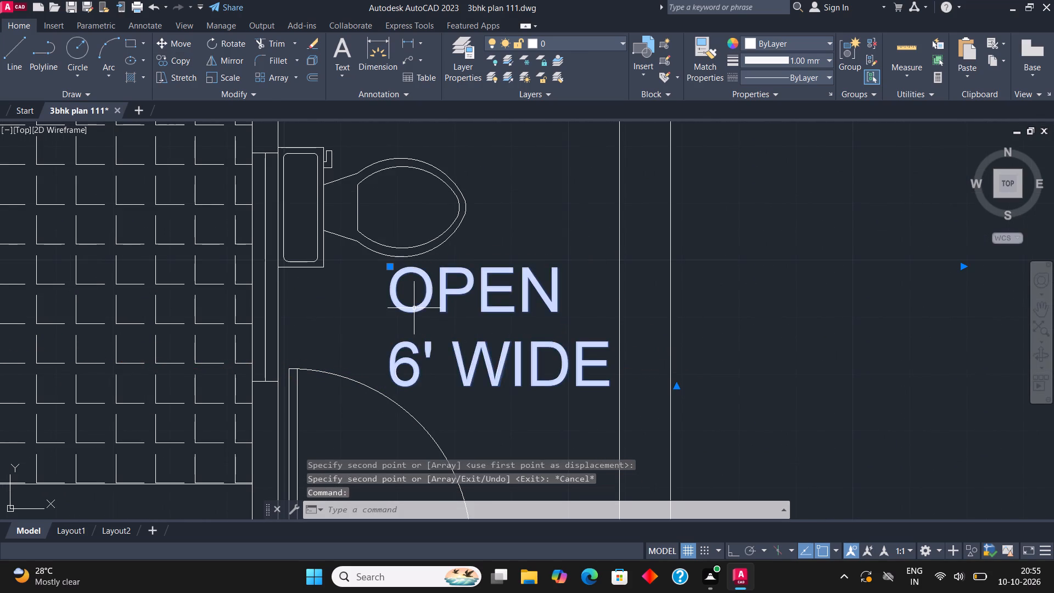
right_click(413, 308)
click(519, 209)
click(649, 377)
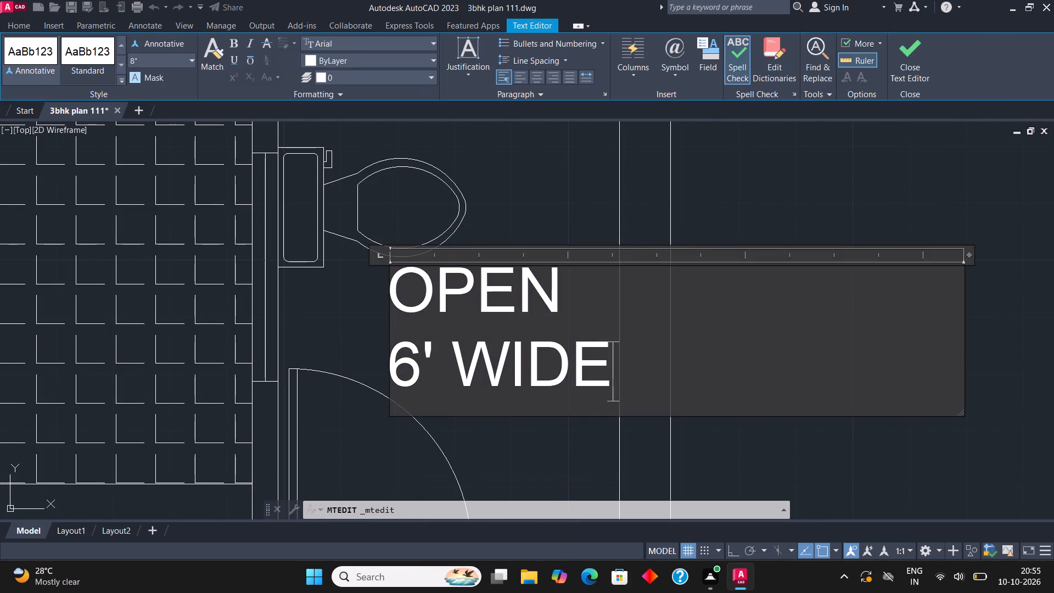
key(BackSpace)
key(BackSpace)
key(BackSpace)
key(BackSpace)
key(BackSpace)
key(BackSpace)
key(BackSpace)
key(BackSpace)
key(BackSpace)
key(BackSpace)
key(BackSpace)
key(BackSpace)
key(BackSpace)
key(BackSpace)
key(BackSpace)
key(BackSpace)
key(BackSpace)
text(BATH)
key(Return)
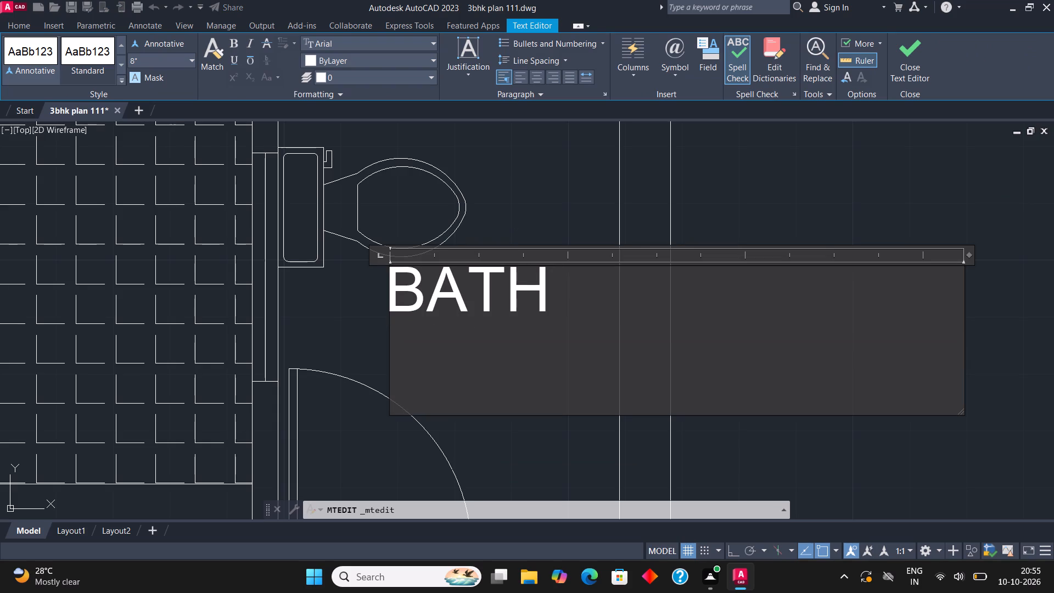
text(5'*)
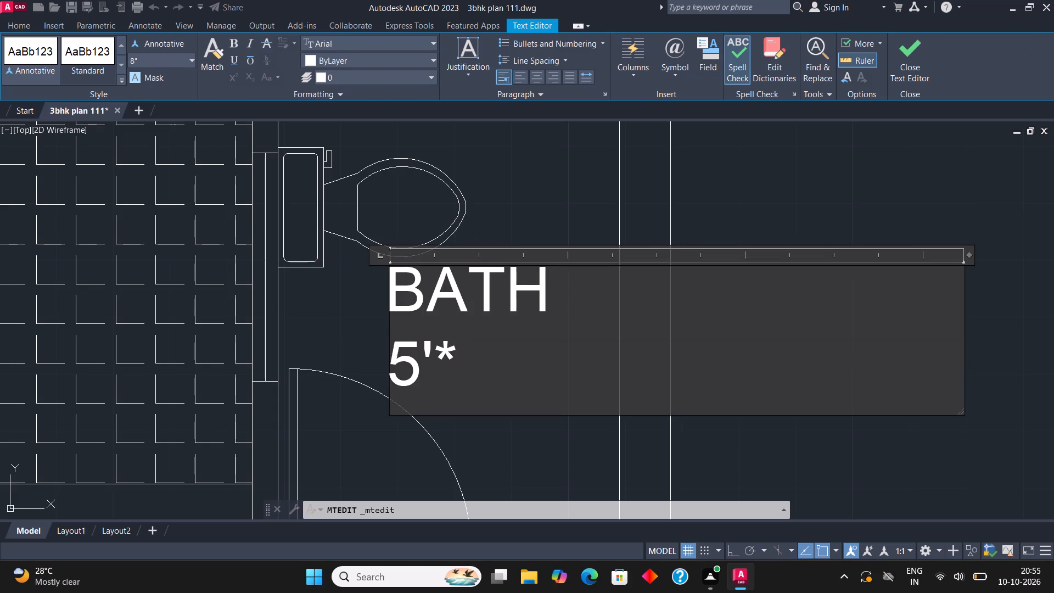
text(7')
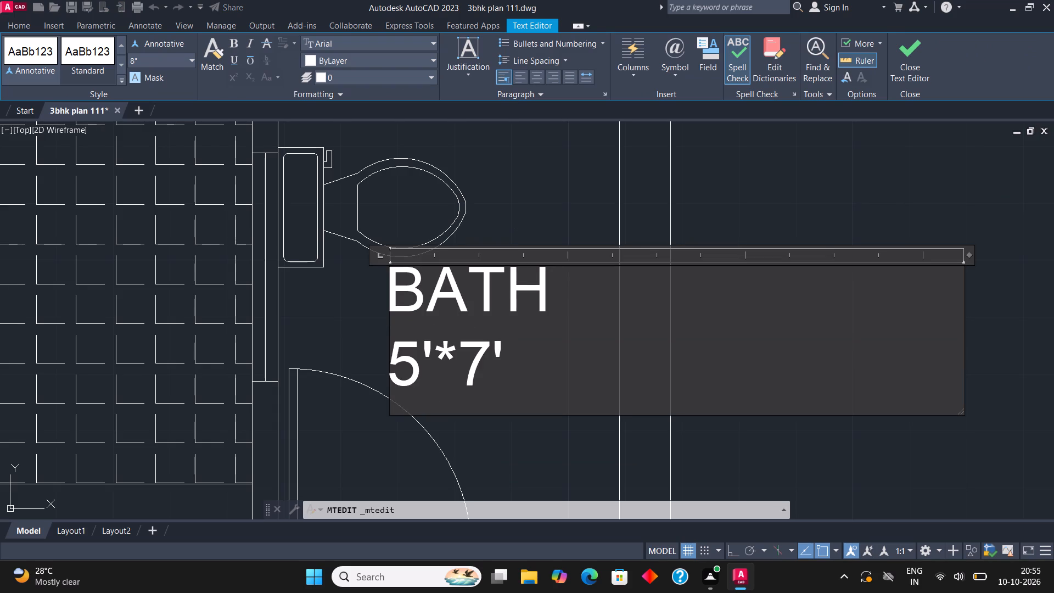
click(893, 31)
click(912, 52)
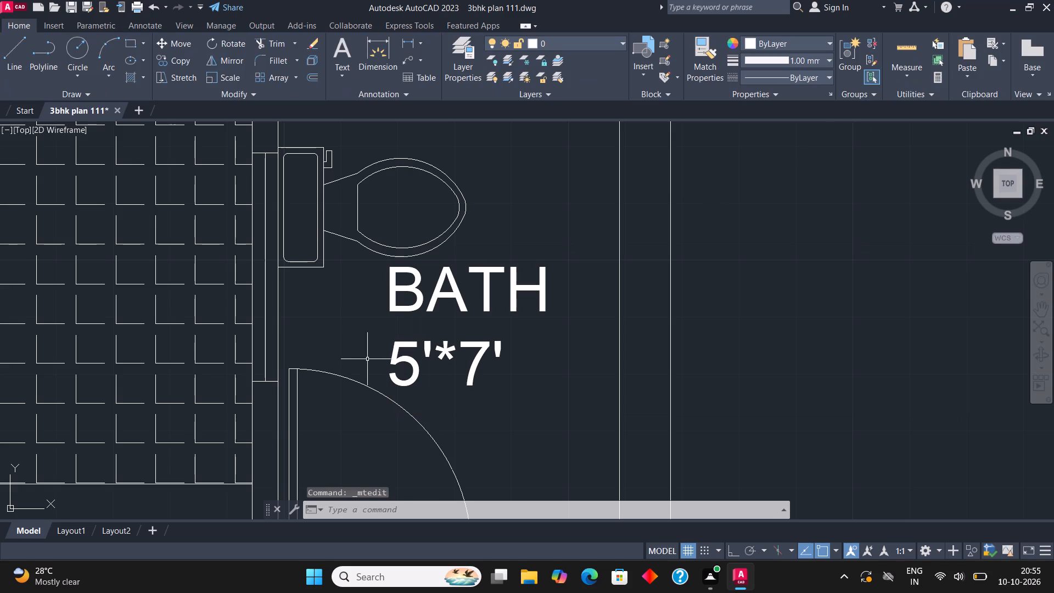
Copy the BATH 5'*7' label down into the empty space directly below that bathroom.
scroll(310, 333, down, 3)
middle_drag(327, 303, 347, 265)
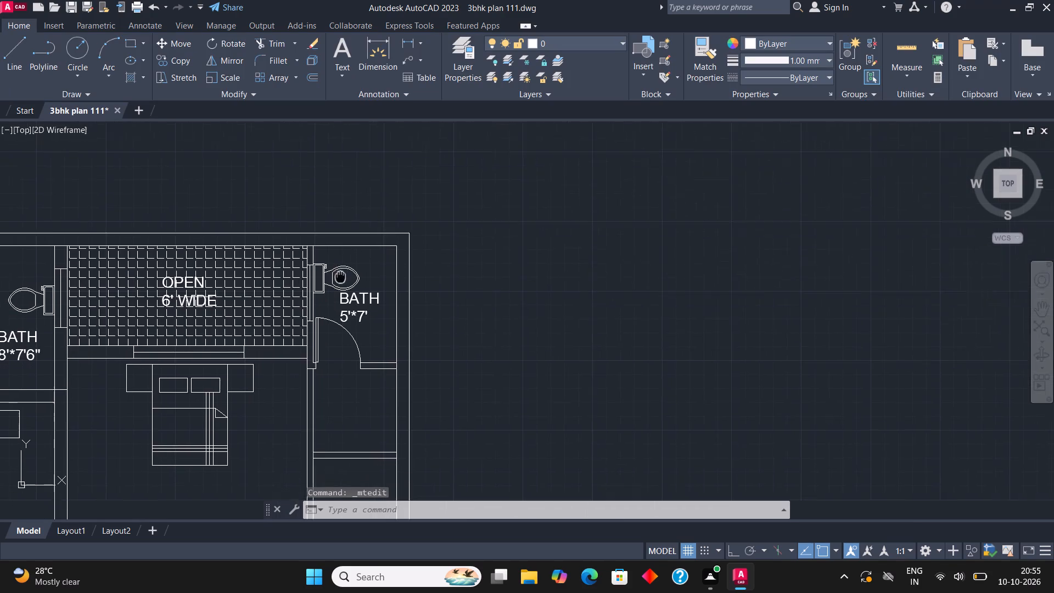
middle_drag(347, 265, 353, 249)
scroll(369, 321, up, 2)
click(347, 250)
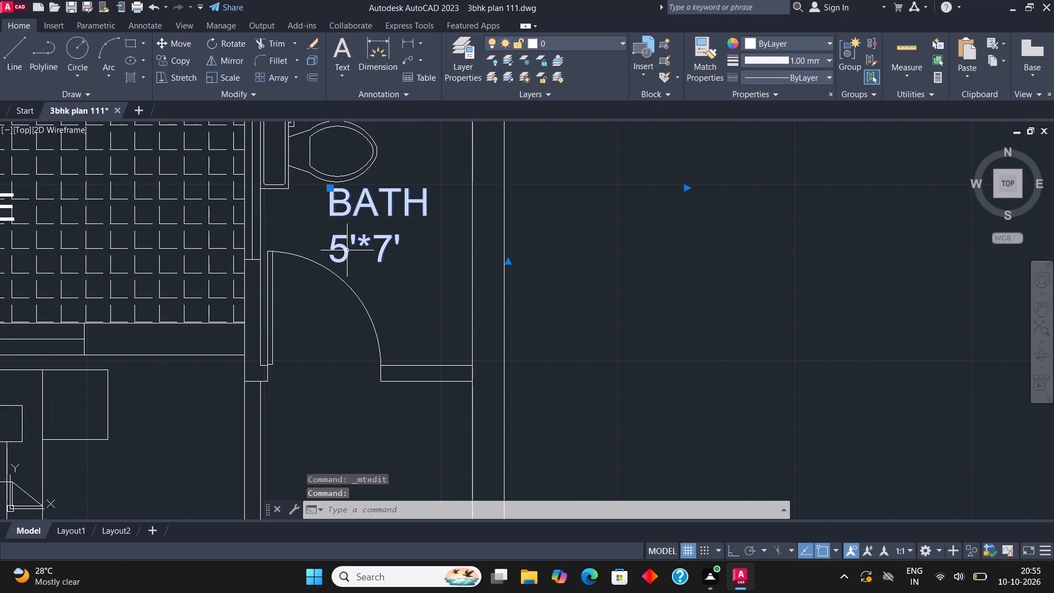
click(179, 56)
click(334, 223)
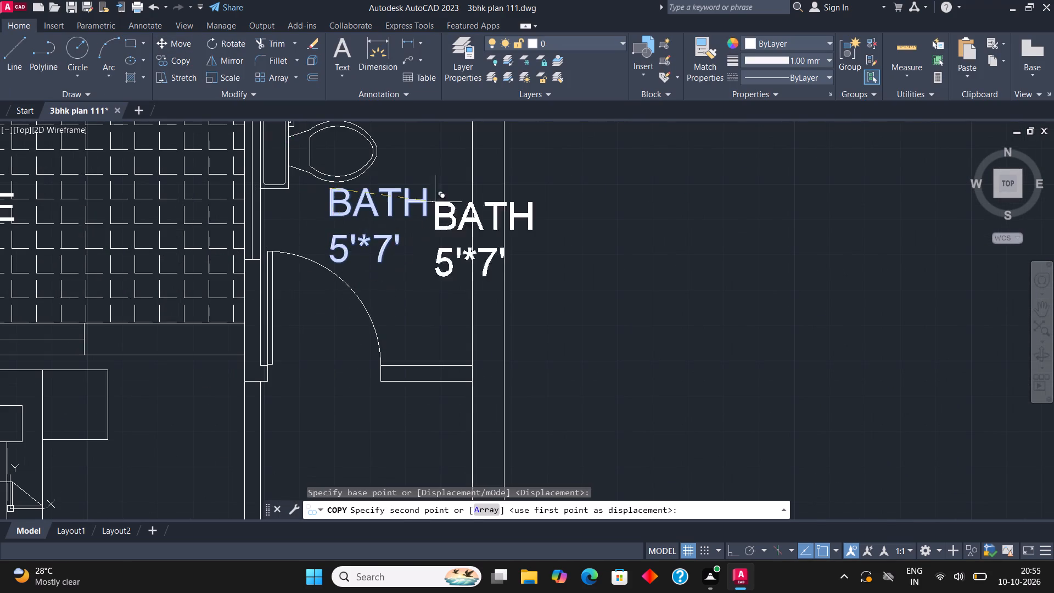
scroll(450, 198, down, 2)
scroll(368, 325, up, 1)
middle_drag(422, 290, 359, 300)
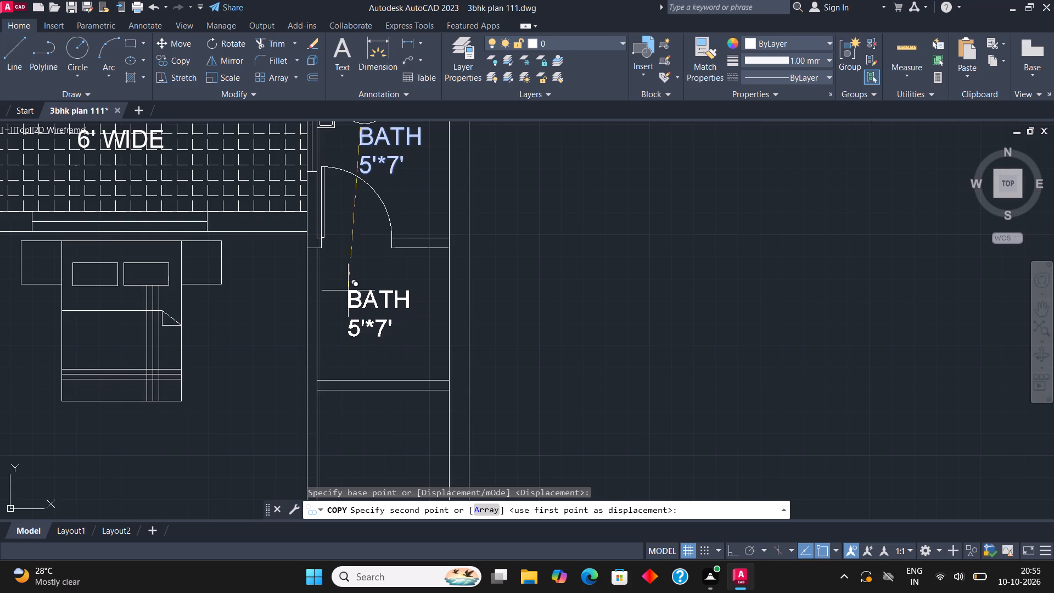
click(334, 293)
key(Escape)
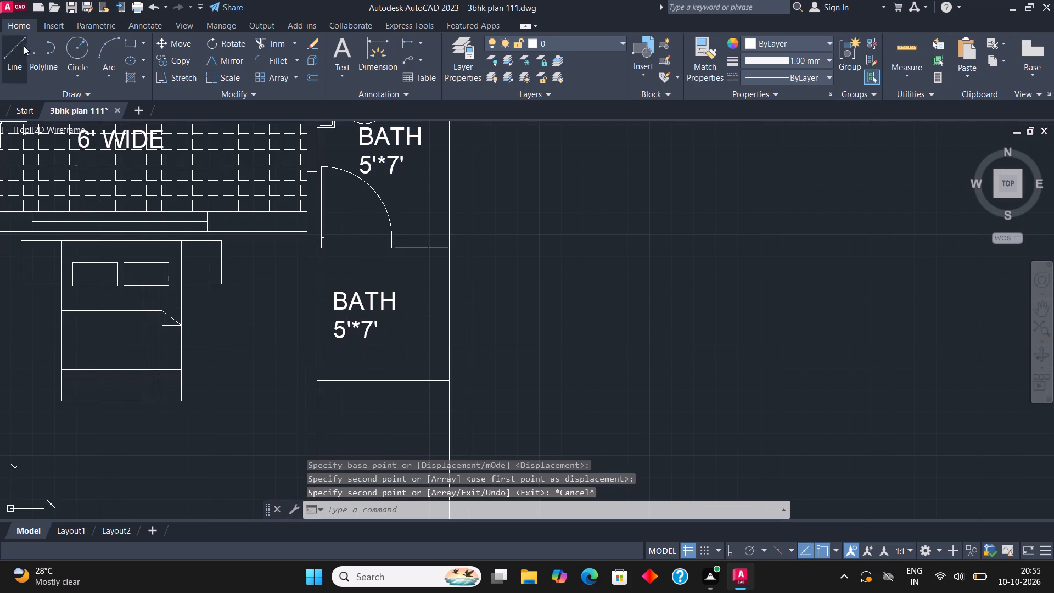
Cut an opening in the wall between the bedroom and the space below the bathroom, using two short jamb lines and Trim.
click(12, 52)
scroll(323, 284, up, 1)
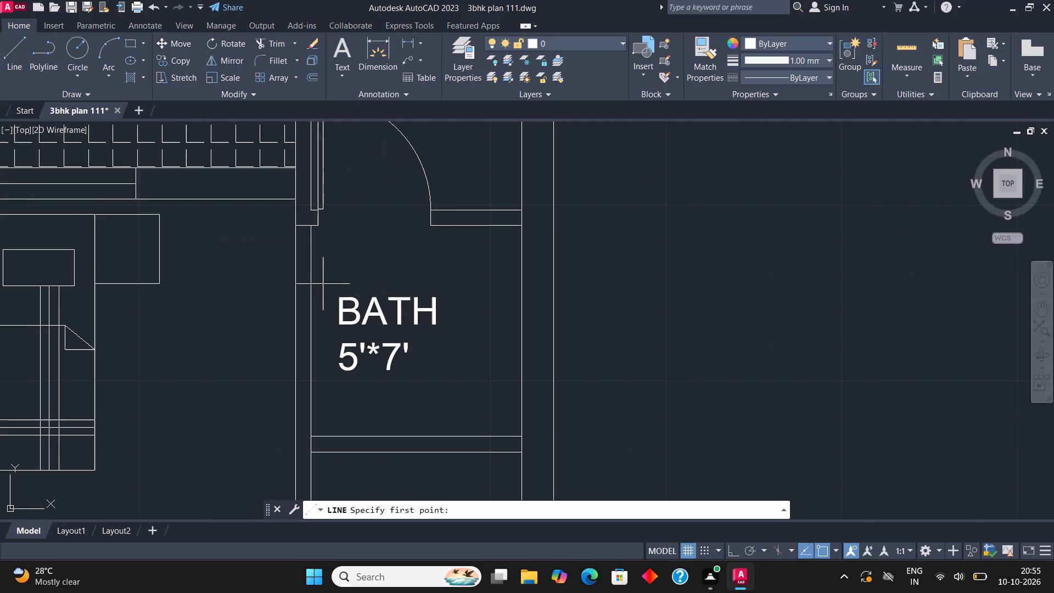
click(311, 260)
click(294, 262)
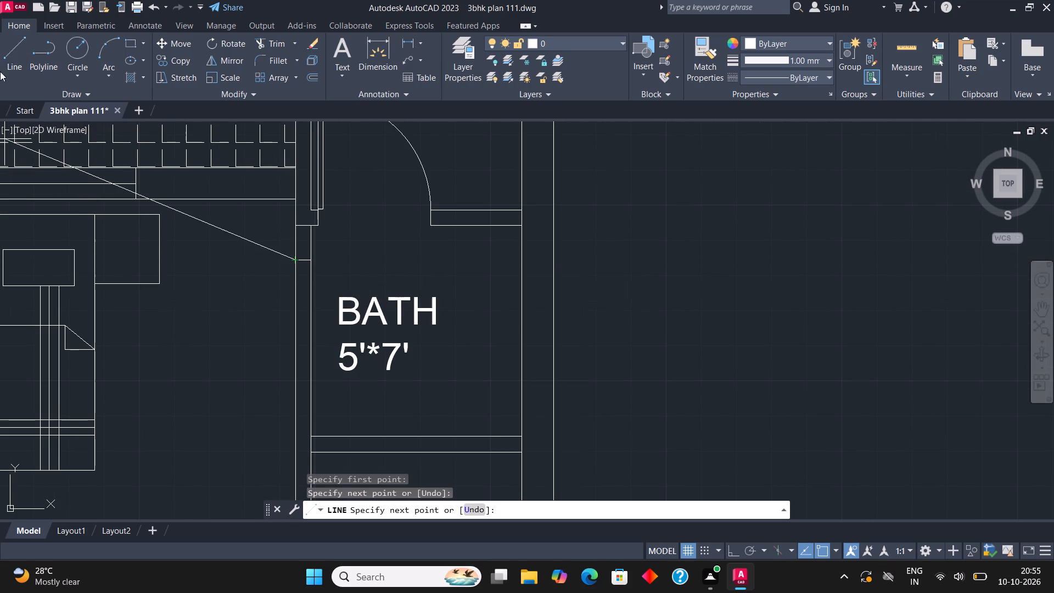
click(15, 51)
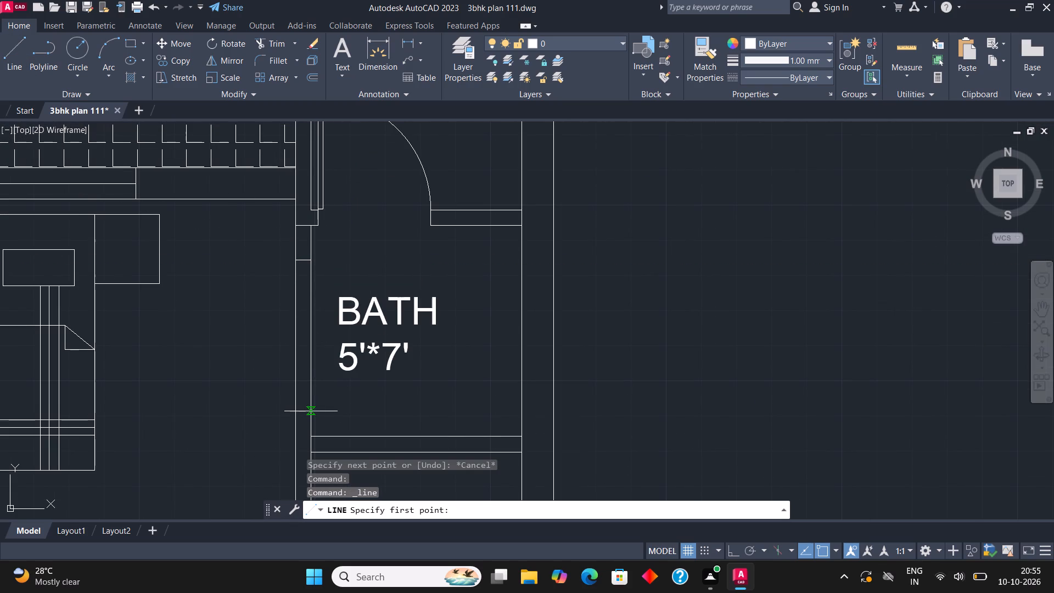
click(311, 411)
click(295, 410)
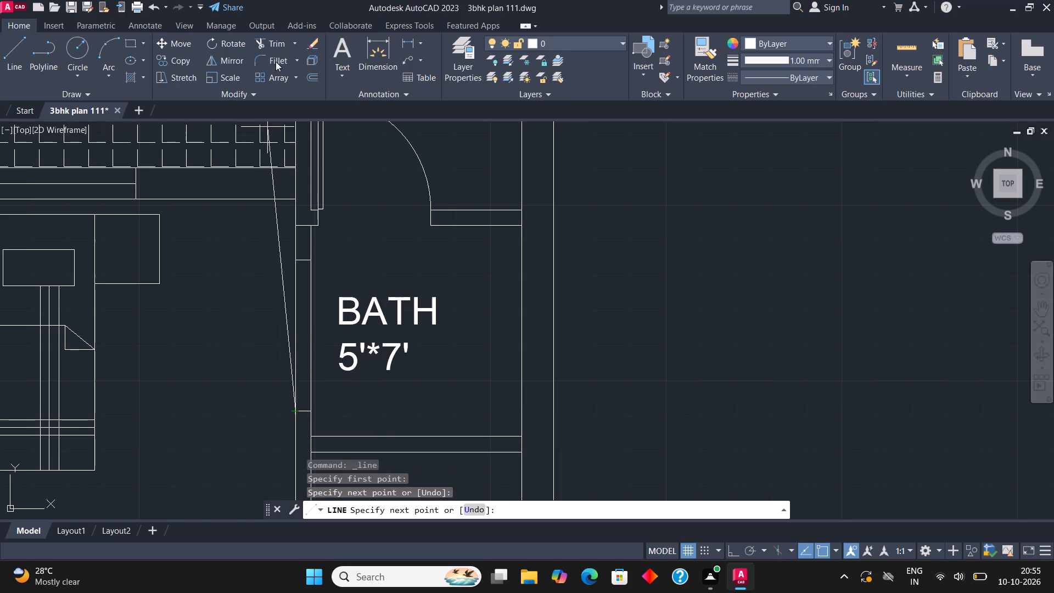
key(Escape)
click(267, 41)
click(278, 351)
click(321, 314)
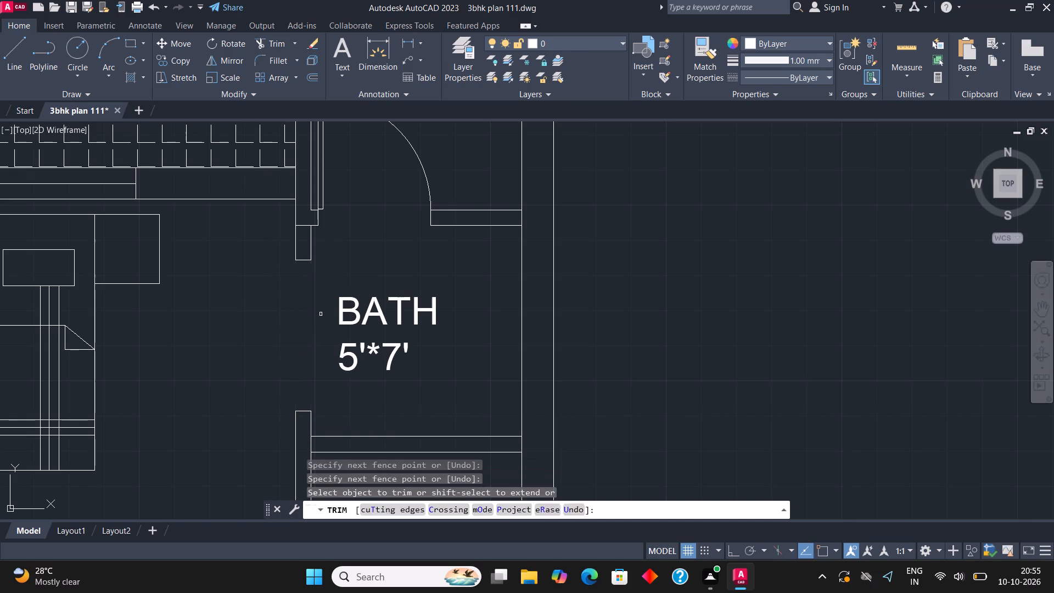
key(Escape)
Replace the copied BATH label's text in the space beside the new wall opening with DRESSING.
middle_drag(491, 344, 460, 333)
click(347, 283)
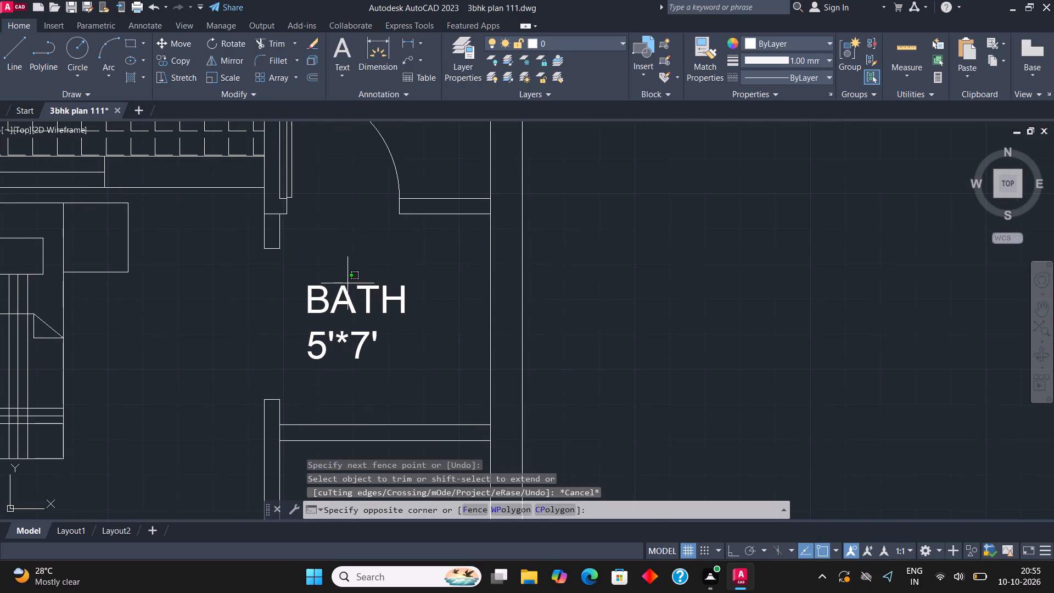
click(337, 299)
right_click(335, 299)
click(418, 214)
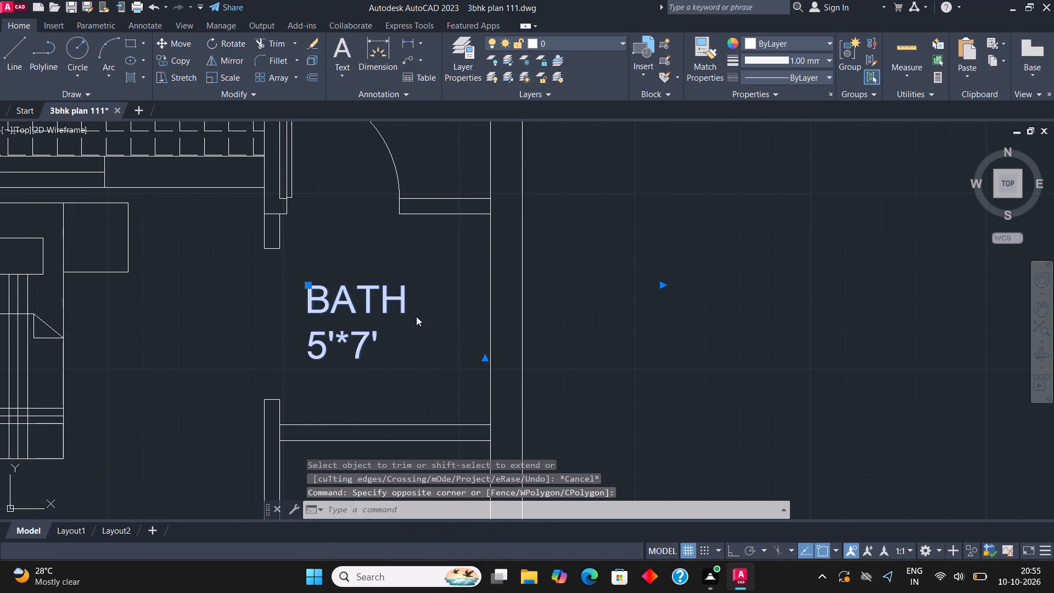
click(385, 354)
key(BackSpace)
key(BackSpace)
key(BackSpace)
key(BackSpace)
key(BackSpace)
key(BackSpace)
key(BackSpace)
key(BackSpace)
key(BackSpace)
key(BackSpace)
key(BackSpace)
key(BackSpace)
key(BackSpace)
key(BackSpace)
key(BackSpace)
key(BackSpace)
key(BackSpace)
key(BackSpace)
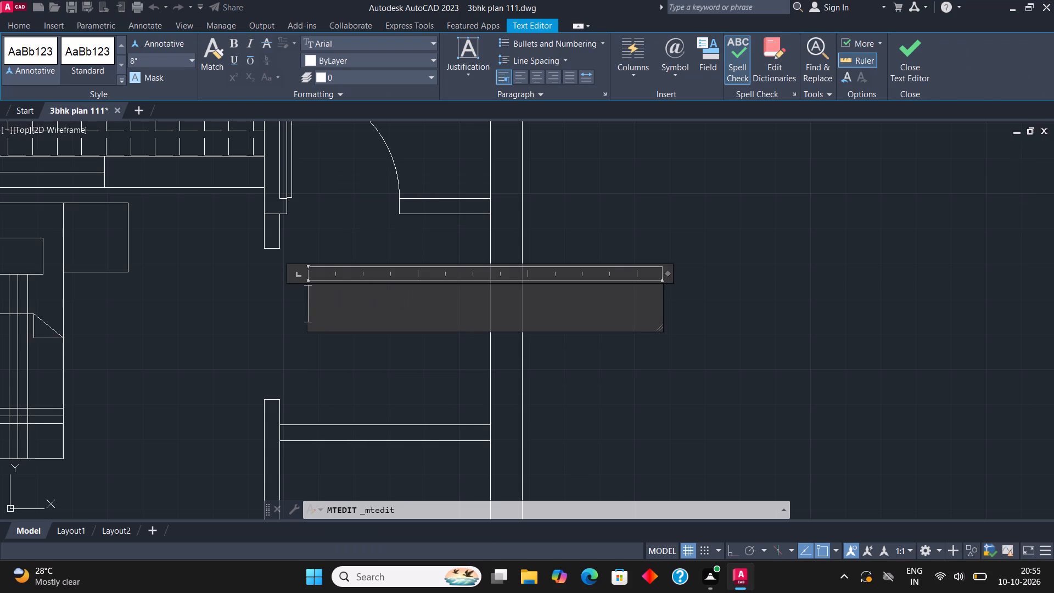
text(DRESSING)
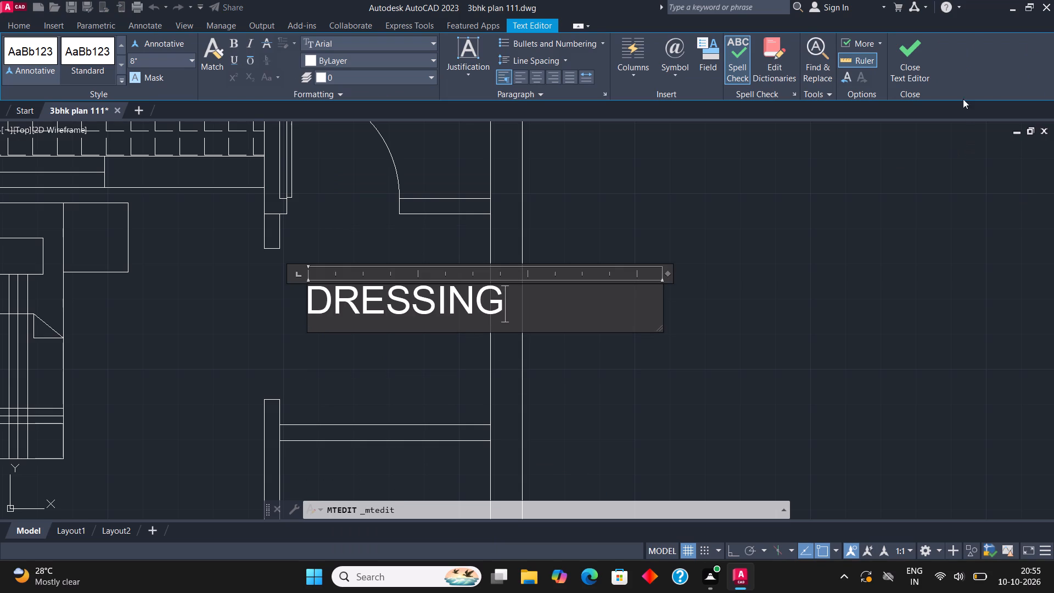
click(918, 59)
Move the DRESSING label west so that it fits between the walls of its space.
scroll(396, 310, down, 2)
middle_drag(390, 241, 428, 266)
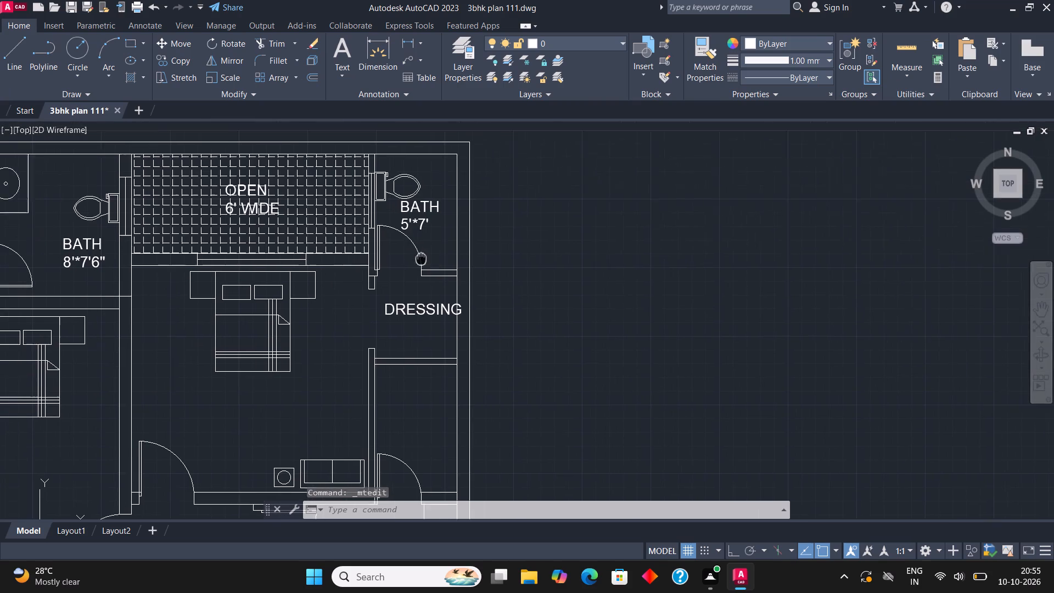
middle_drag(428, 266, 429, 267)
scroll(442, 322, up, 3)
click(406, 298)
click(305, 350)
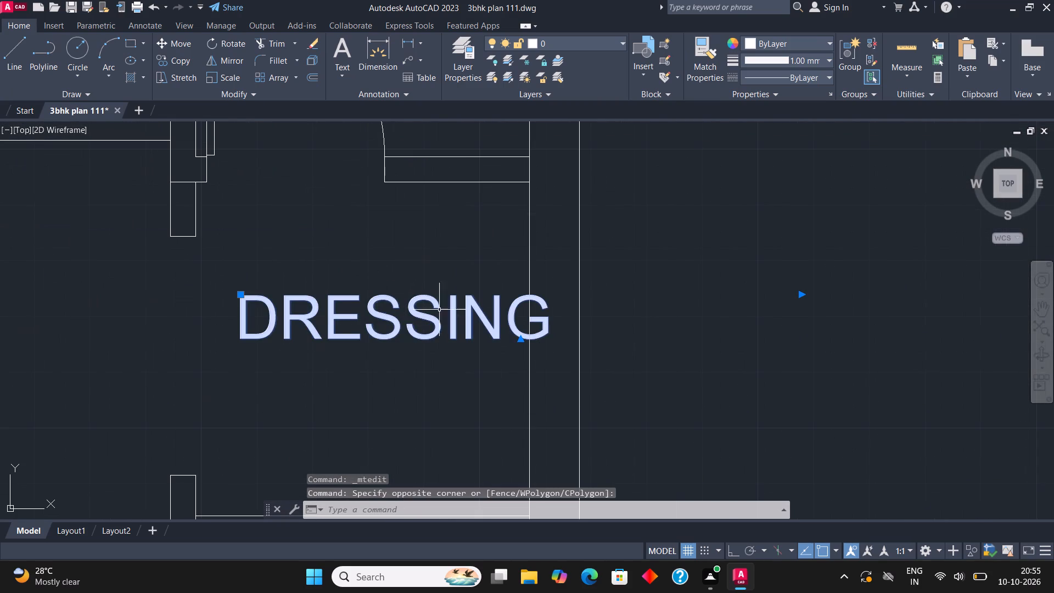
click(181, 46)
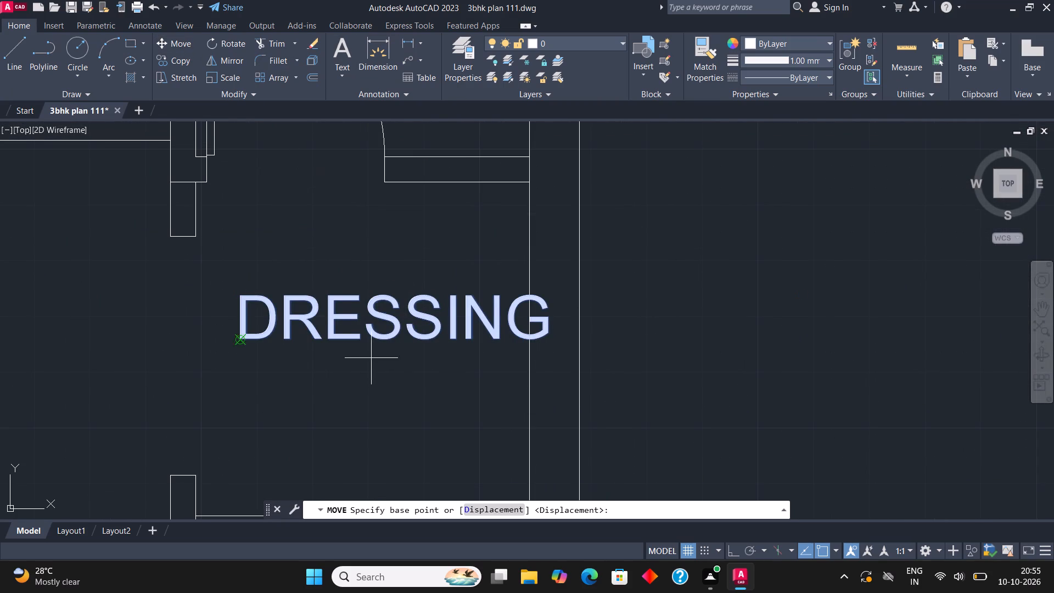
drag(375, 343, 370, 344)
click(358, 346)
click(342, 313)
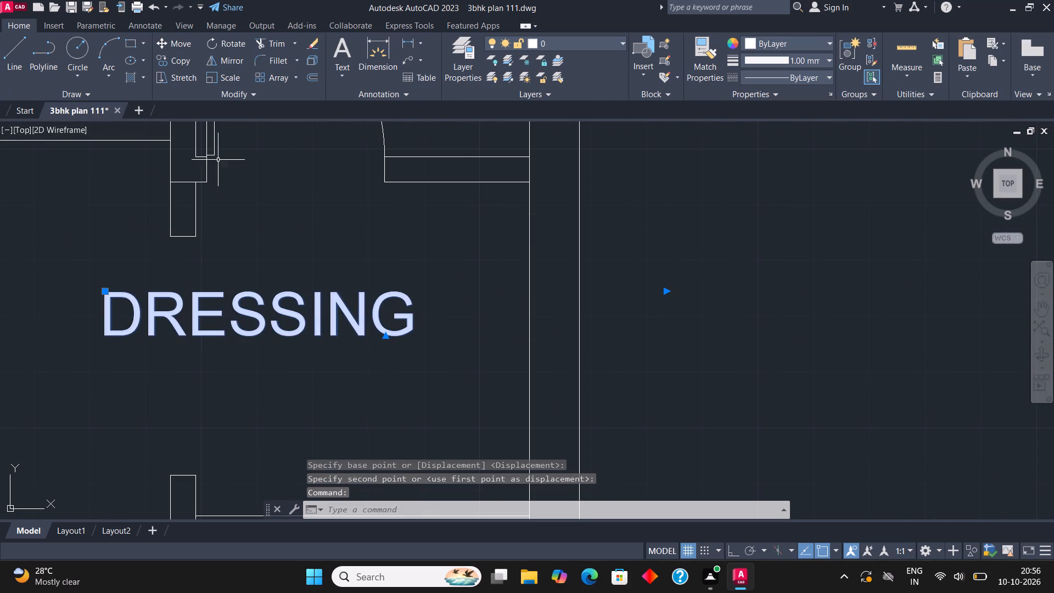
click(178, 44)
click(180, 314)
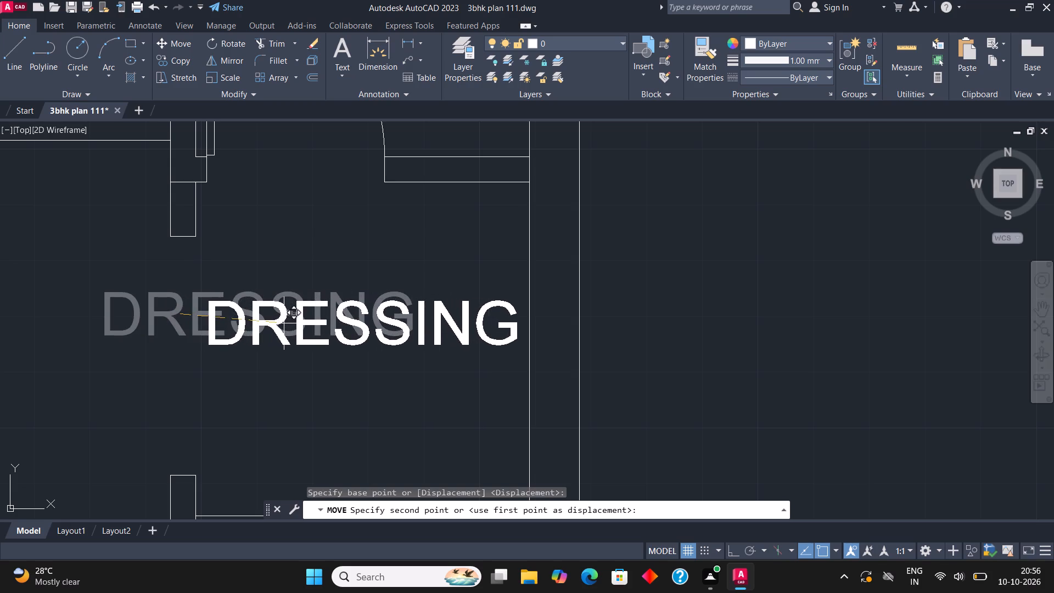
click(285, 323)
Copy the DRESSING label down into the next narrow room, above its door swing.
scroll(305, 233, down, 2)
middle_drag(350, 296, 397, 152)
middle_drag(384, 233, 364, 287)
click(335, 180)
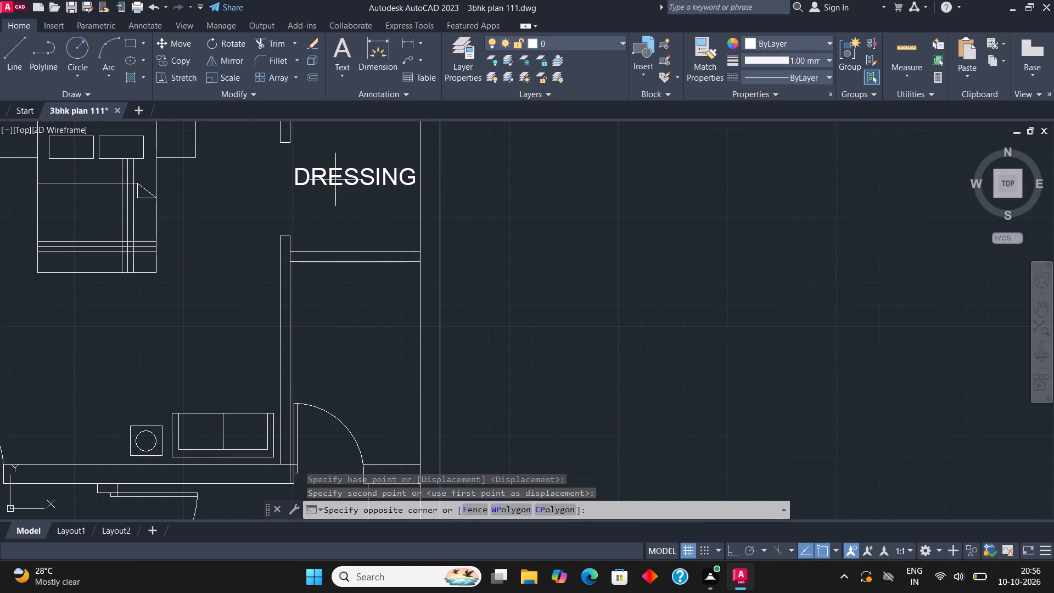
click(280, 175)
click(179, 59)
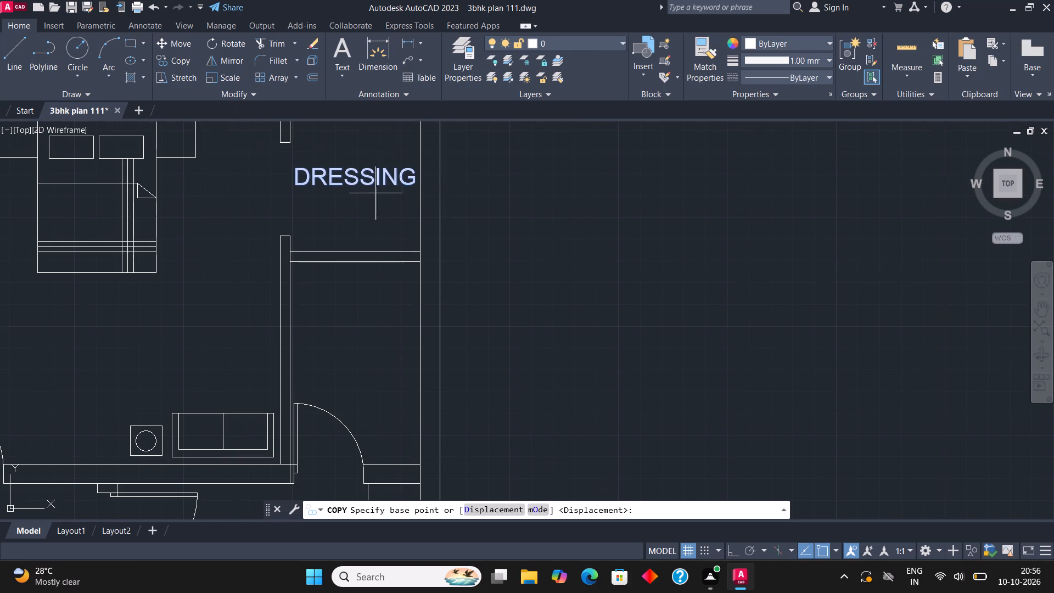
click(355, 186)
scroll(319, 357, up, 1)
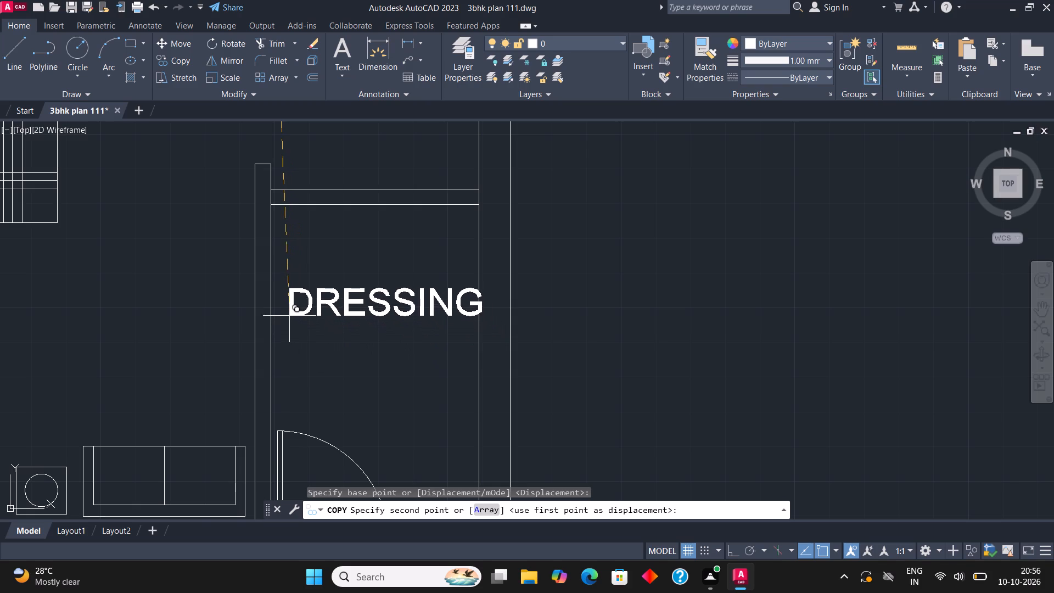
click(282, 310)
key(Escape)
Replace the copied DRESSING label's text in the narrow room above the door swing with STORE and 5'*7'9" on a second line.
click(335, 299)
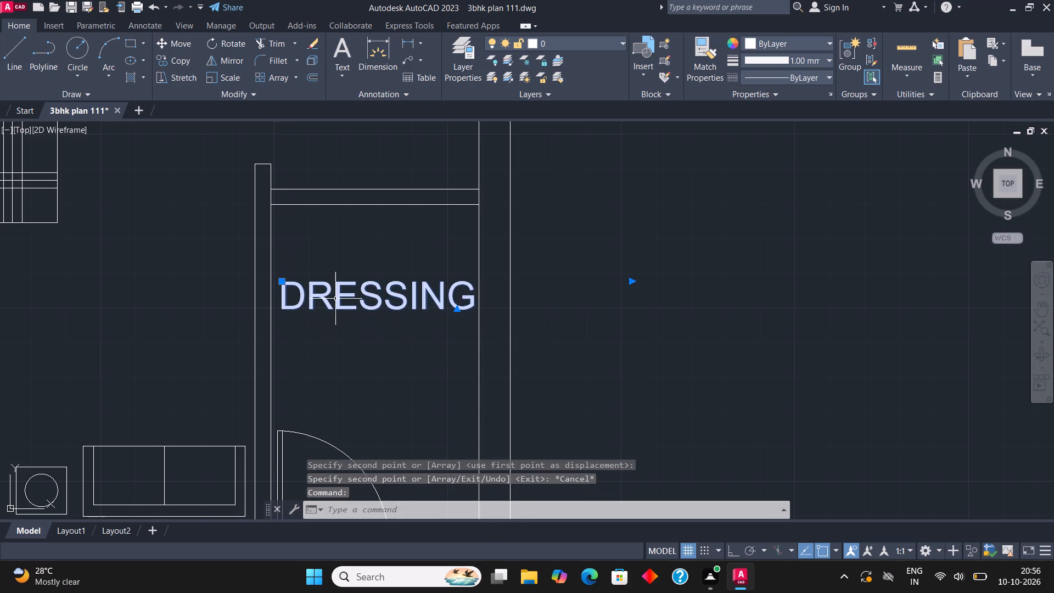
right_click(335, 299)
click(401, 212)
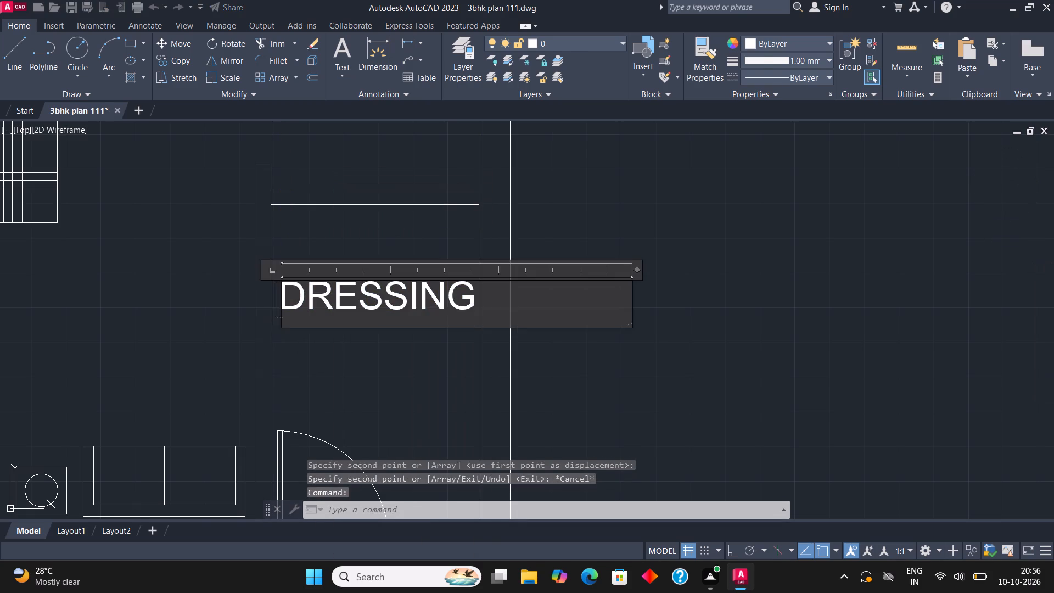
click(485, 310)
key(BackSpace)
key(BackSpace)
key(BackSpace)
key(BackSpace)
key(BackSpace)
key(BackSpace)
key(BackSpace)
key(BackSpace)
key(BackSpace)
key(BackSpace)
key(BackSpace)
key(BackSpace)
key(BackSpace)
key(BackSpace)
key(BackSpace)
key(BackSpace)
key(BackSpace)
key(BackSpace)
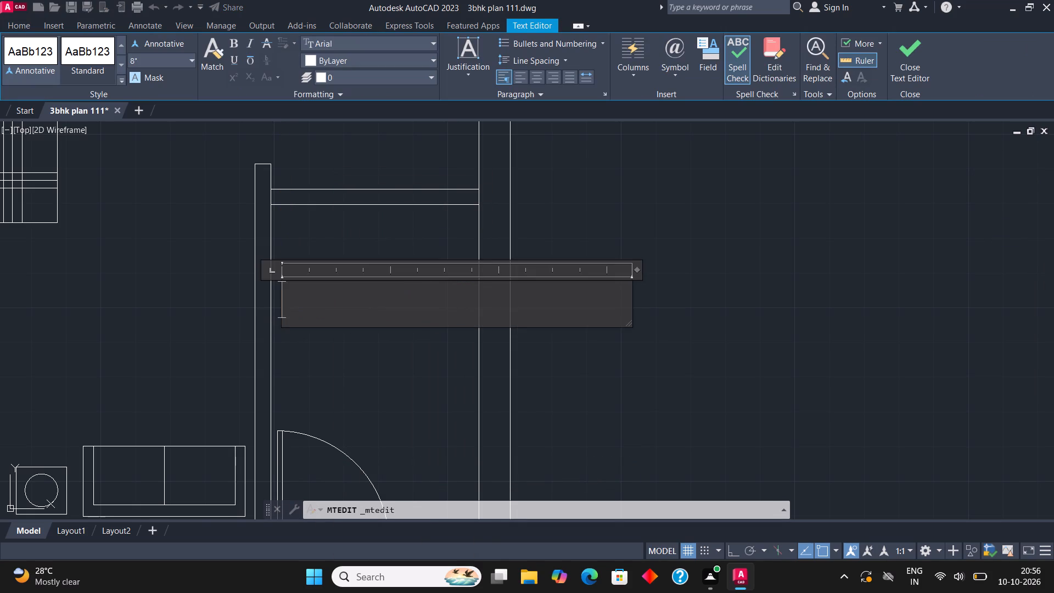
text(STORE)
key(Return)
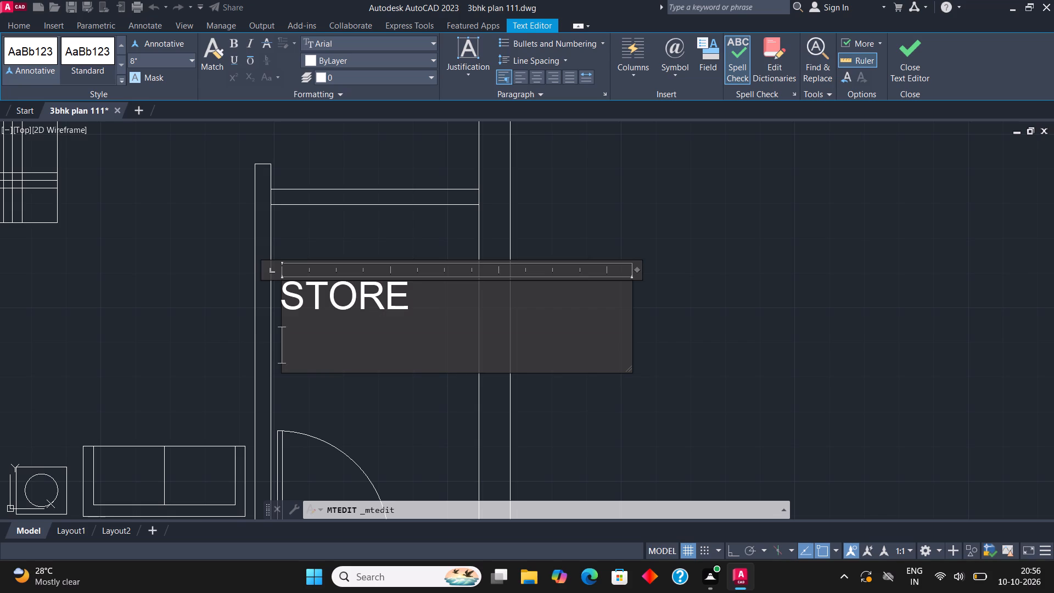
text(5'*)
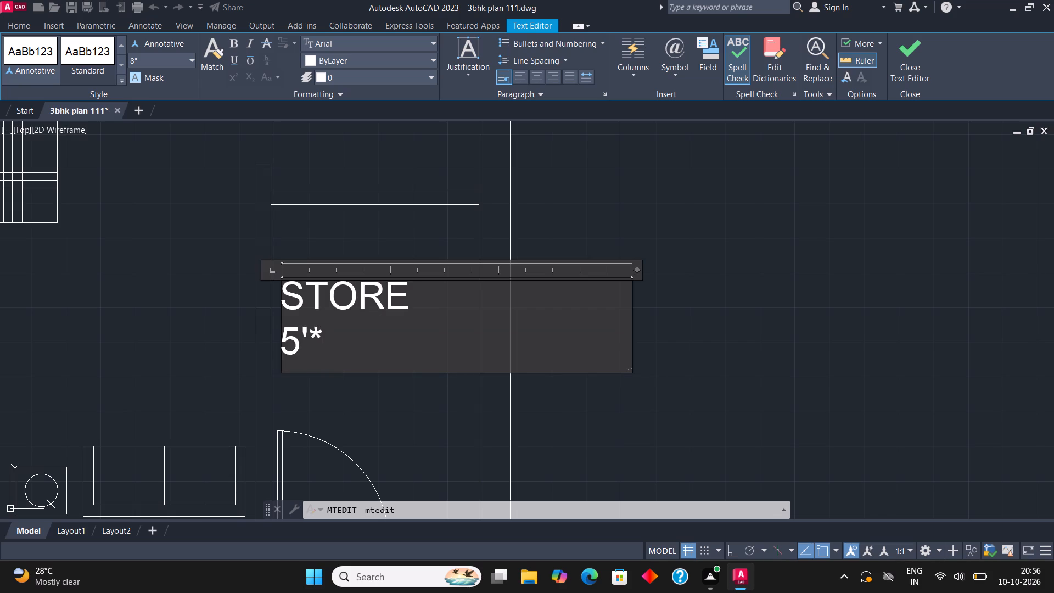
text(7'9")
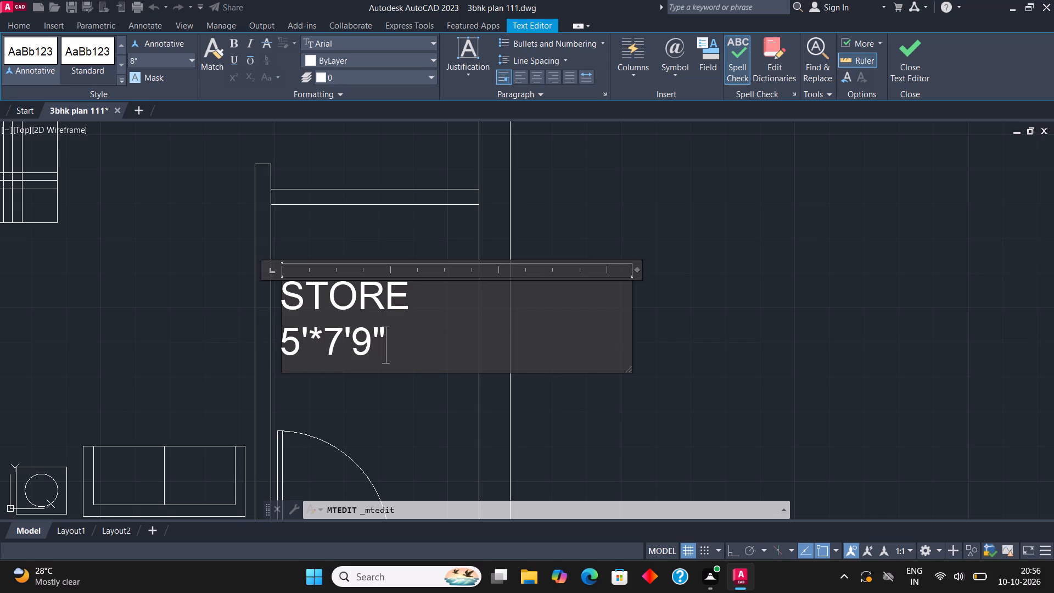
click(898, 49)
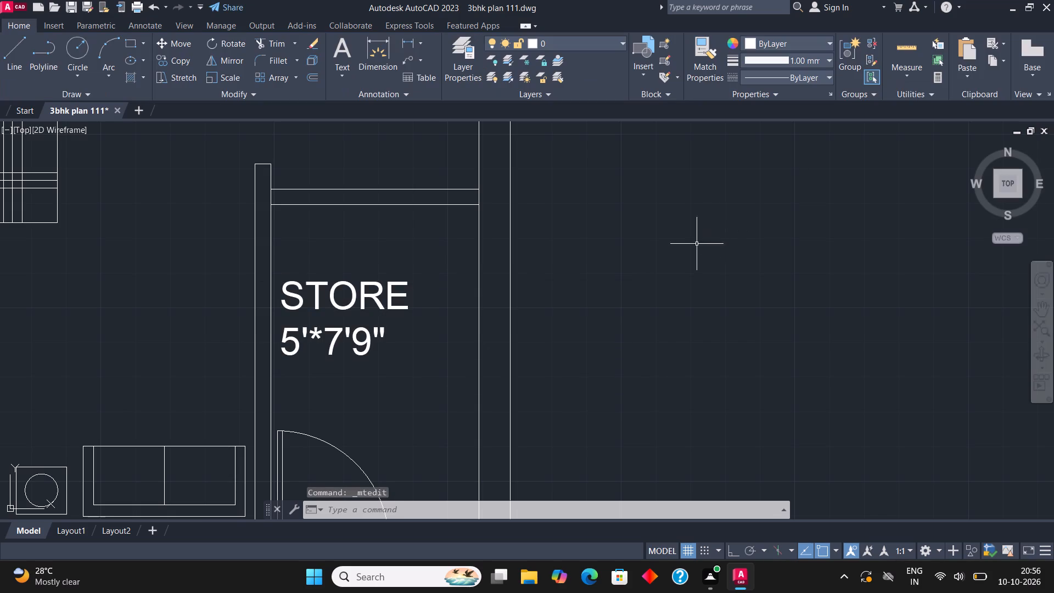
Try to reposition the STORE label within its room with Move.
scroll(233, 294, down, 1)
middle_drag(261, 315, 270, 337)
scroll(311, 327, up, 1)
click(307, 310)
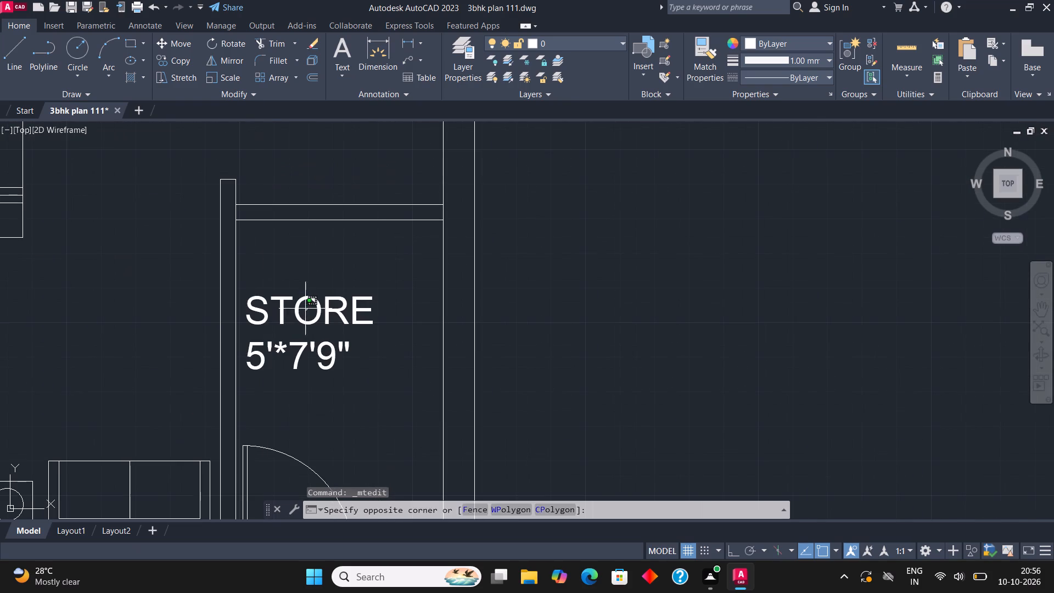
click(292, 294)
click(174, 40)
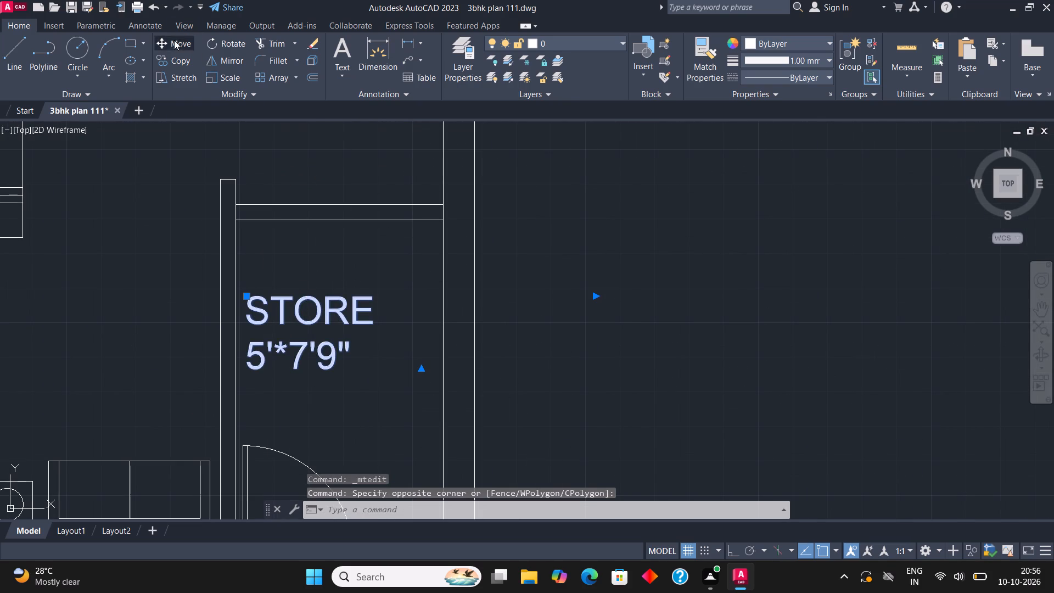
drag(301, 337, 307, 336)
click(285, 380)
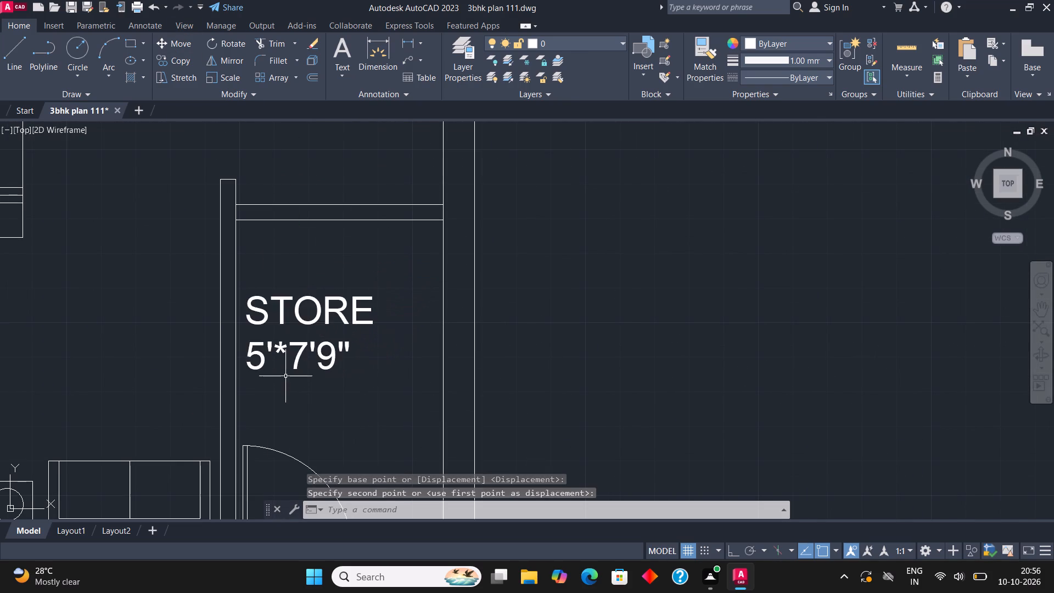
Copy the STORE label west into the adjoining bedroom, placing it below the bed.
scroll(478, 206, down, 3)
middle_drag(559, 244, 578, 256)
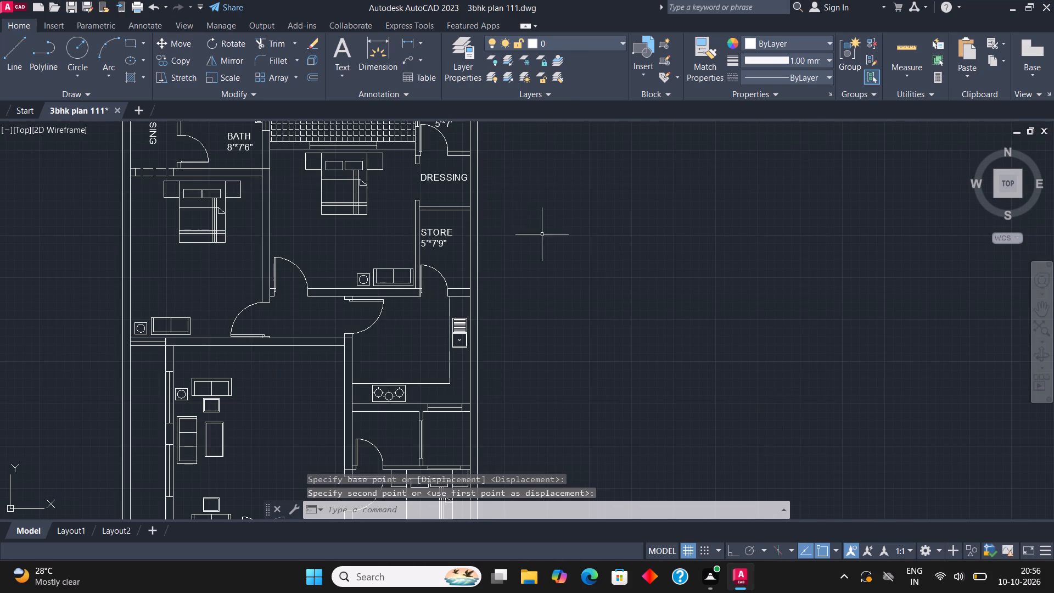
middle_drag(578, 256, 630, 306)
scroll(478, 298, up, 2)
click(532, 288)
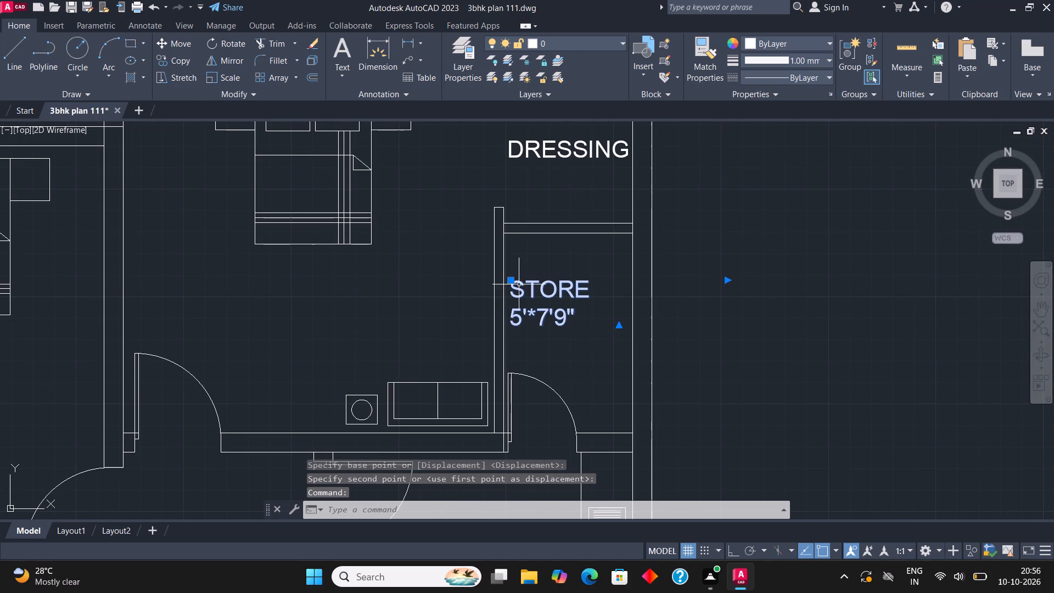
click(175, 63)
click(572, 303)
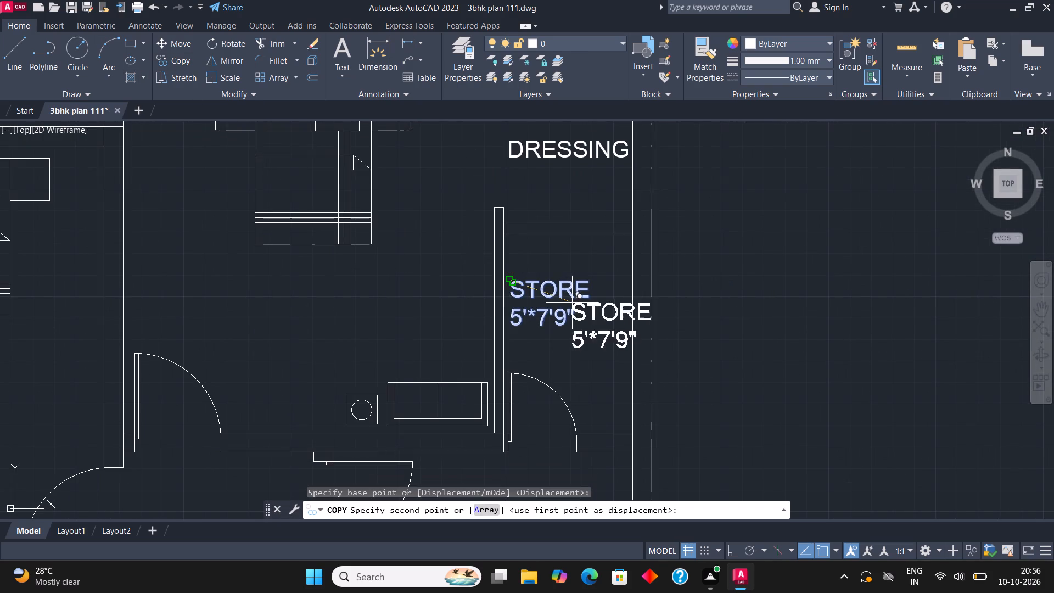
click(283, 288)
scroll(403, 312, down, 2)
middle_drag(447, 316, 530, 335)
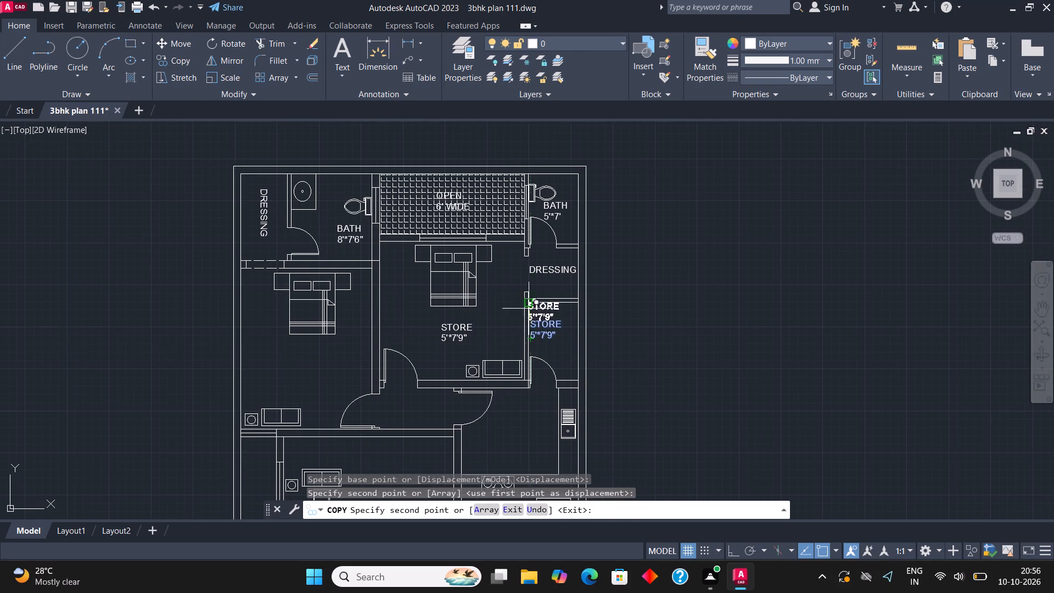
key(Escape)
Replace the copied STORE label's text below the bed with BEDROOM and 14'4.5"*13'9" on a second line.
middle_drag(464, 347, 421, 289)
middle_drag(458, 313, 485, 338)
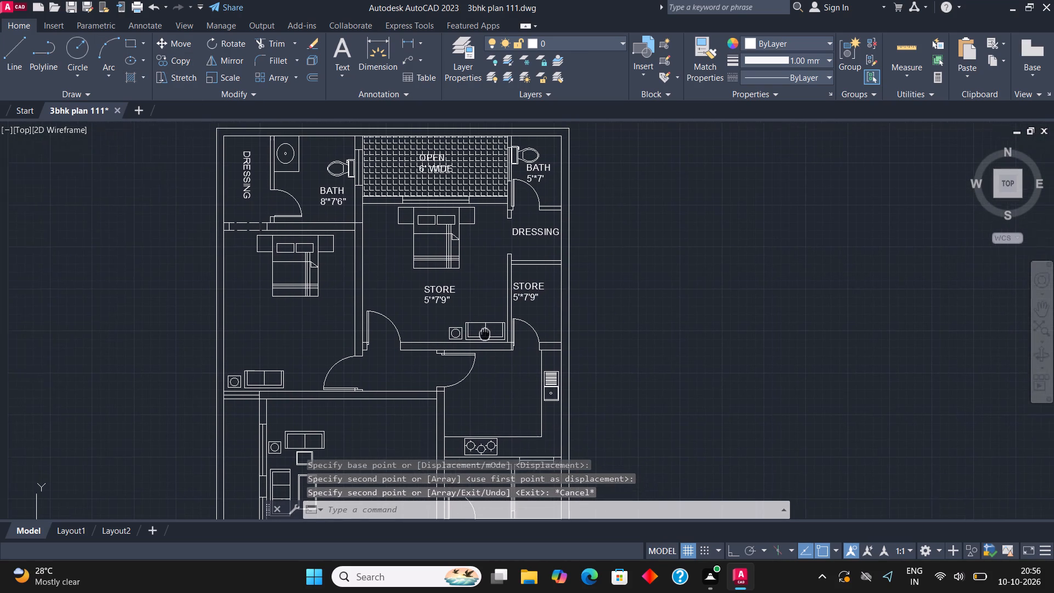
middle_drag(485, 338, 484, 345)
scroll(461, 302, up, 2)
click(371, 302)
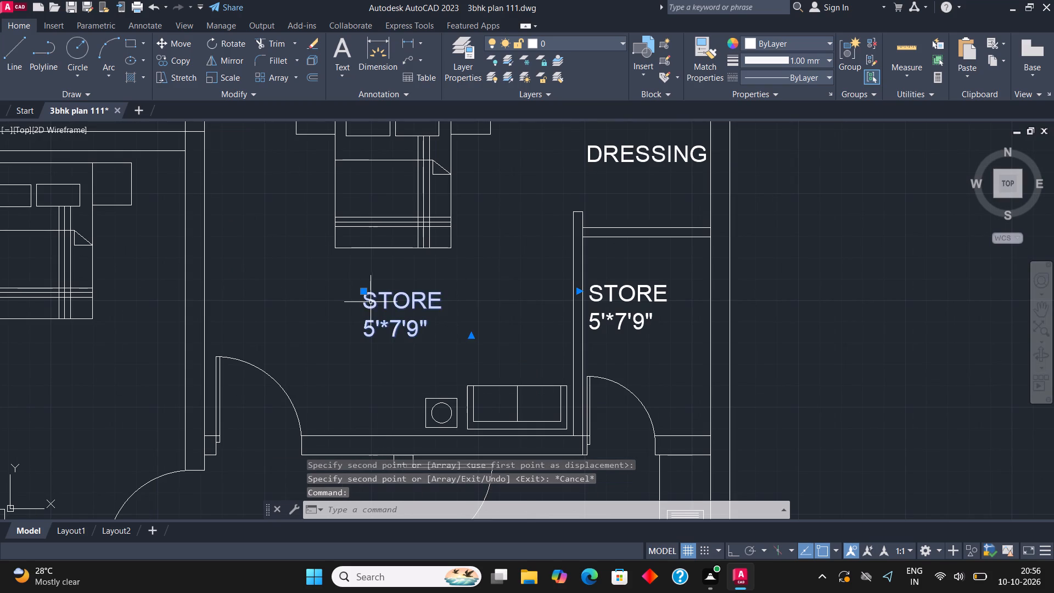
right_click(375, 301)
click(433, 210)
click(436, 323)
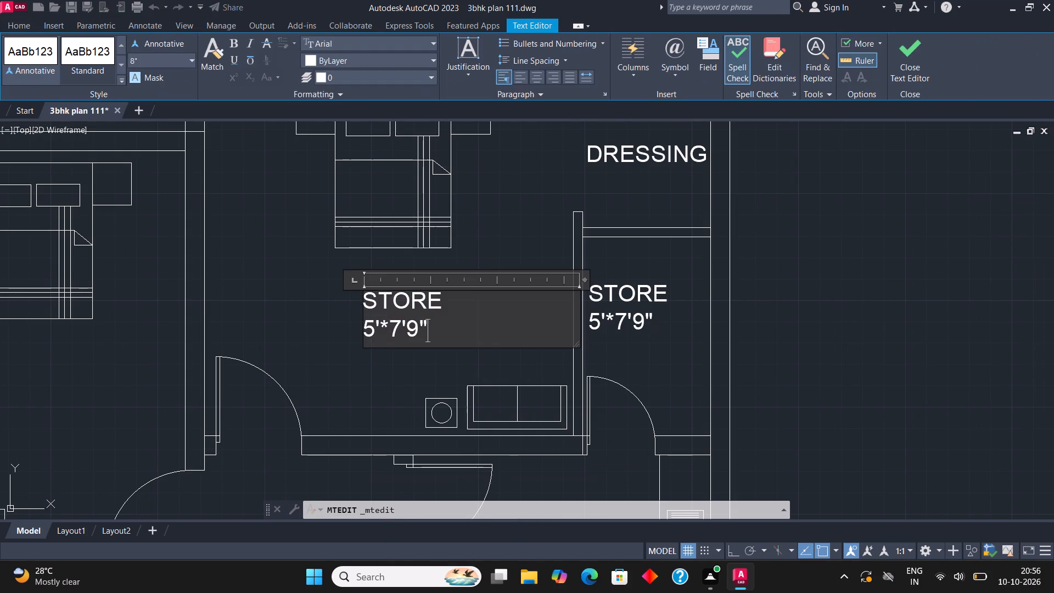
key(BackSpace)
key(BackSpace)
key(BackSpace)
key(BackSpace)
key(BackSpace)
key(BackSpace)
key(BackSpace)
key(BackSpace)
key(BackSpace)
key(BackSpace)
key(BackSpace)
key(BackSpace)
key(BackSpace)
key(BackSpace)
key(BackSpace)
key(BackSpace)
key(BackSpace)
key(BackSpace)
key(BackSpace)
key(BackSpace)
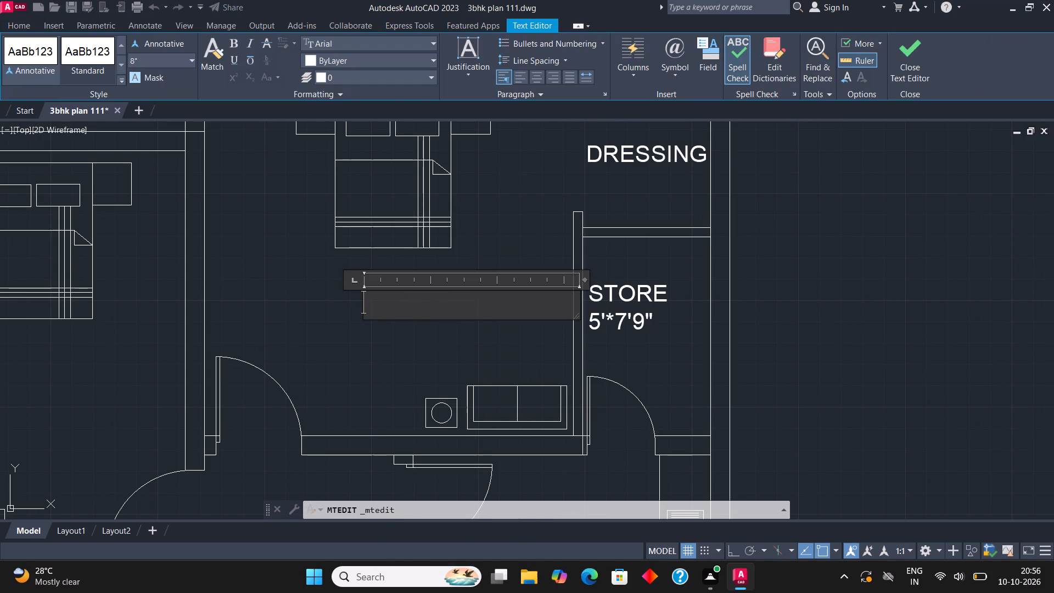
text(BEDROOM)
key(Return)
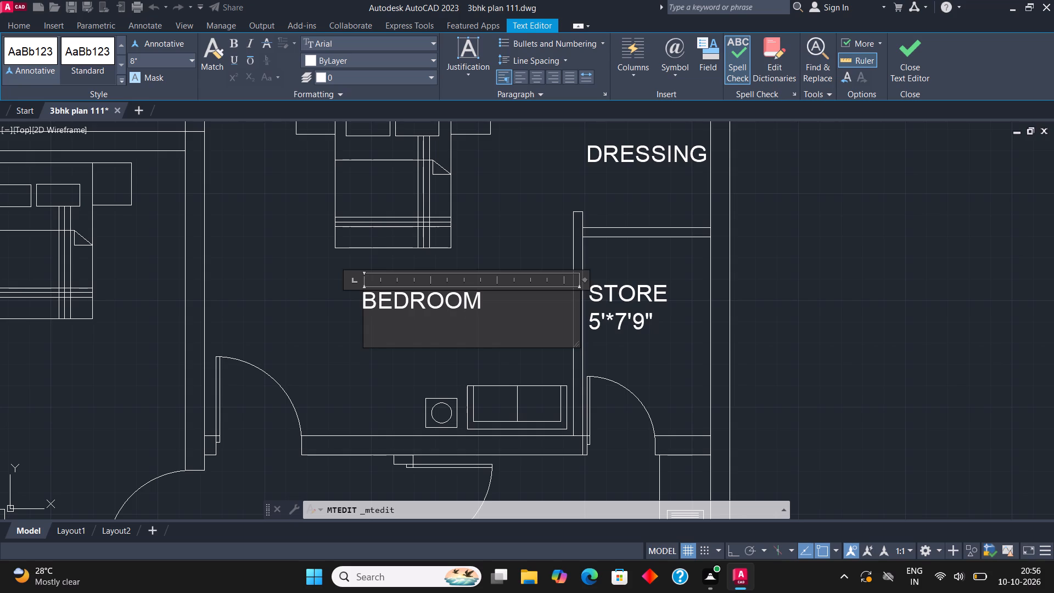
text(14')
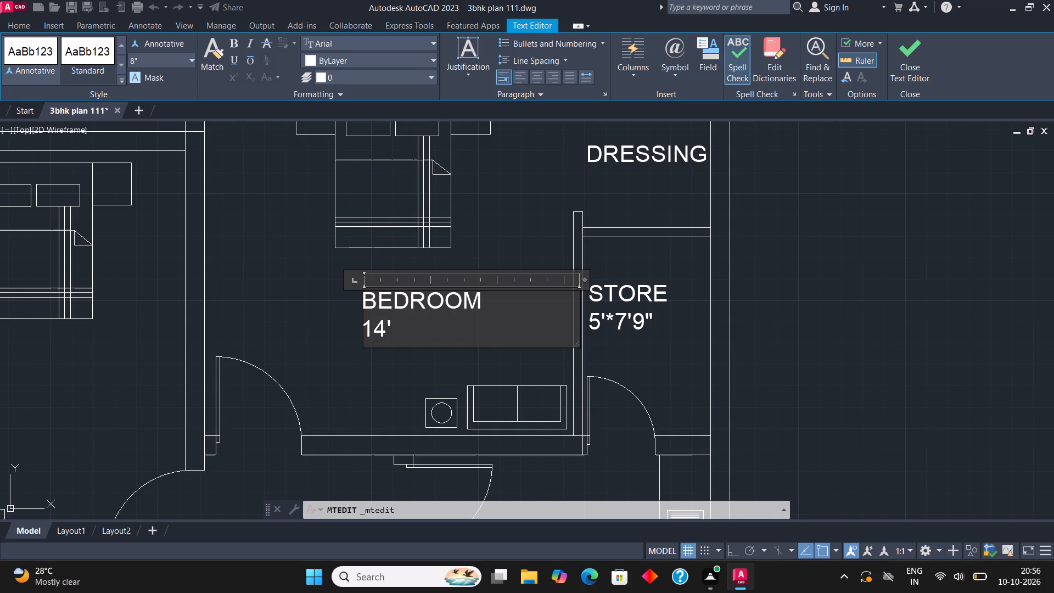
text(4.5")
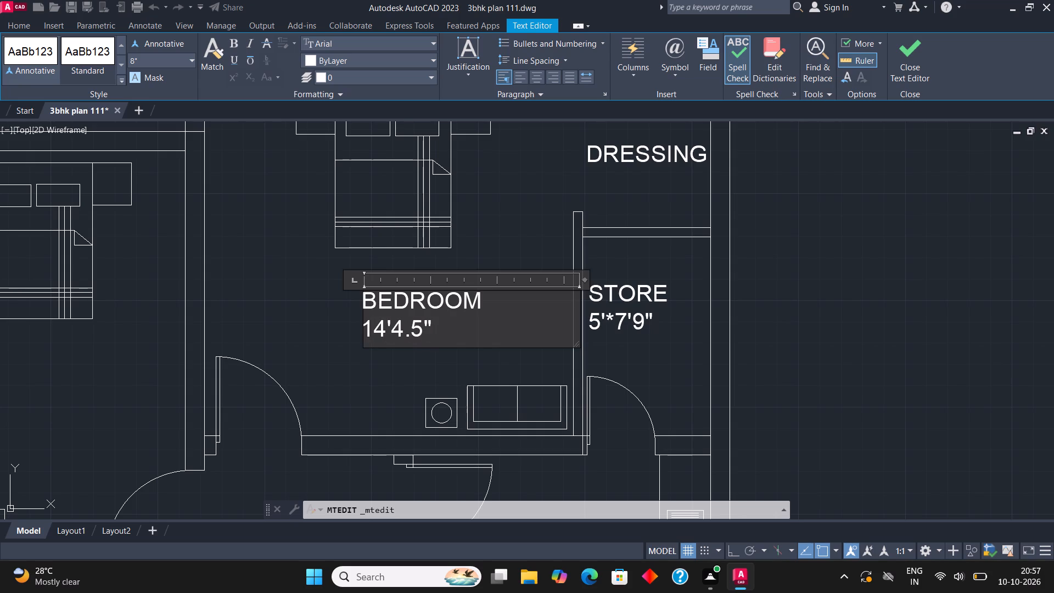
key(asterisk)
text(13')
text(9")
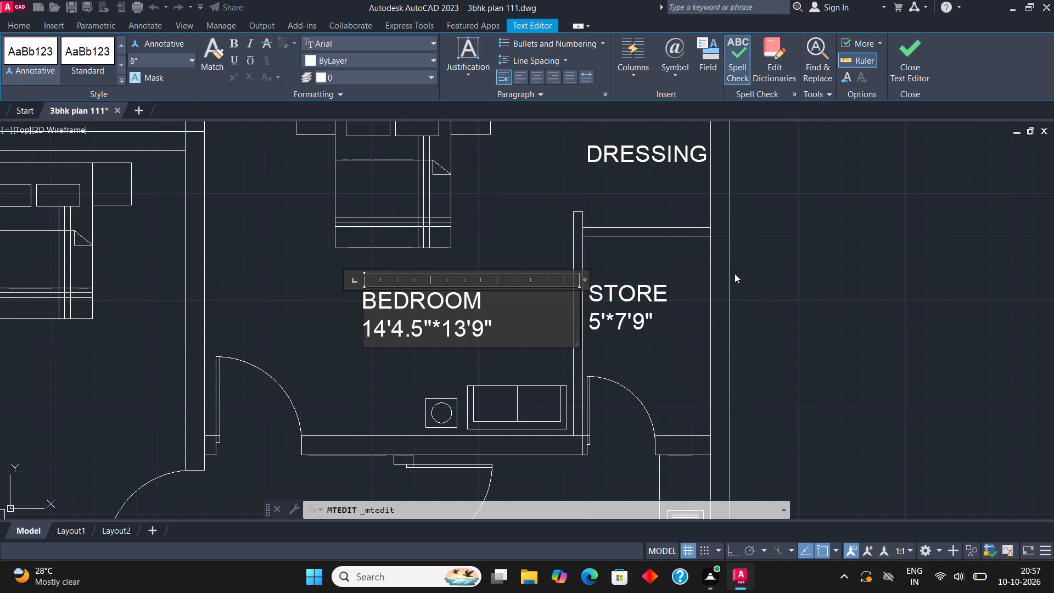
click(914, 52)
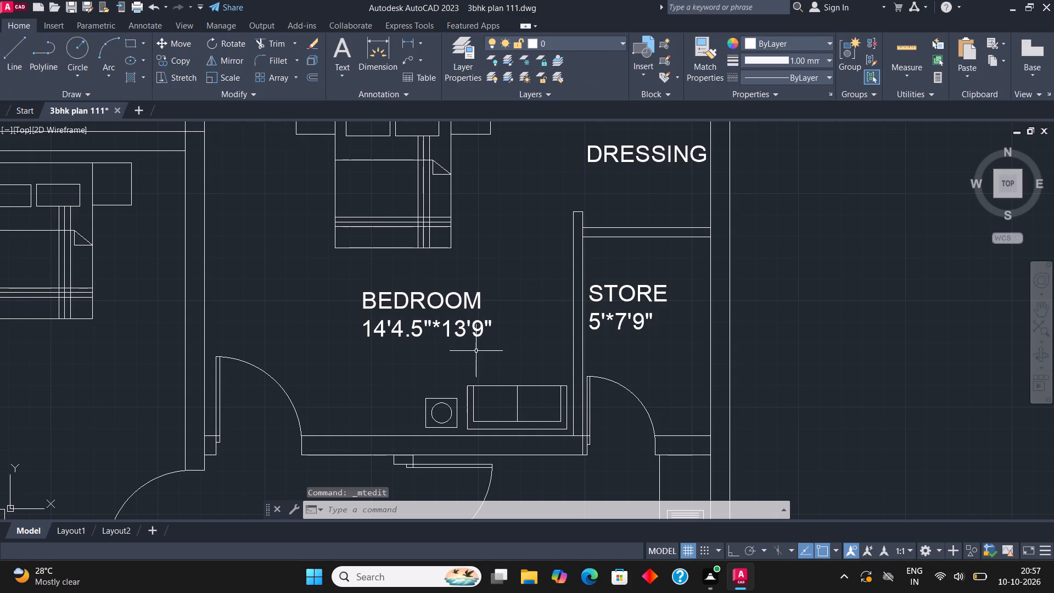
Copy the BEDROOM label into the western bedroom, placing it below that room's bed.
middle_drag(327, 368, 619, 322)
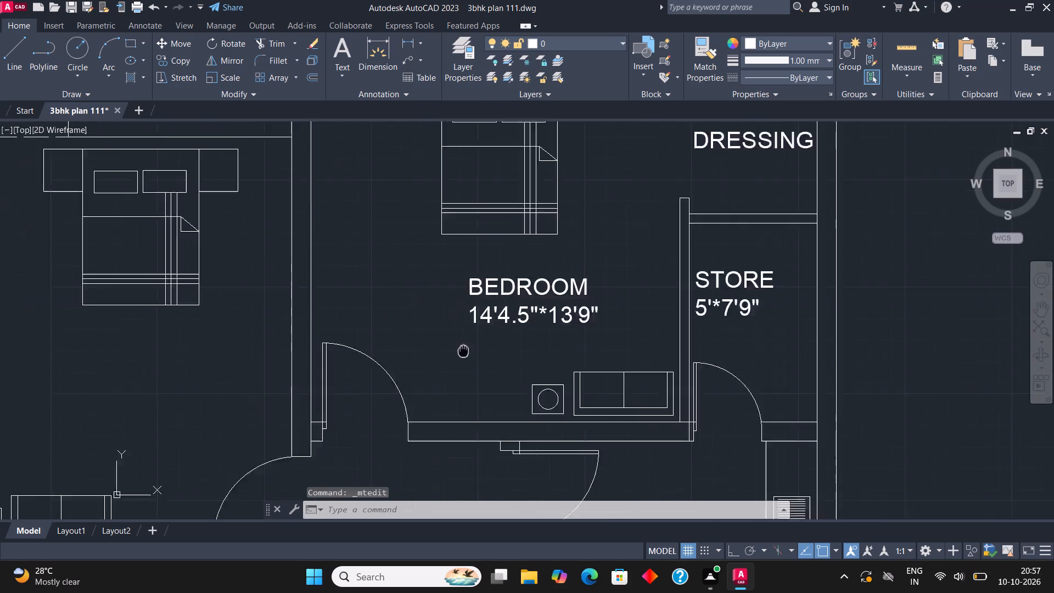
middle_drag(619, 322, 626, 360)
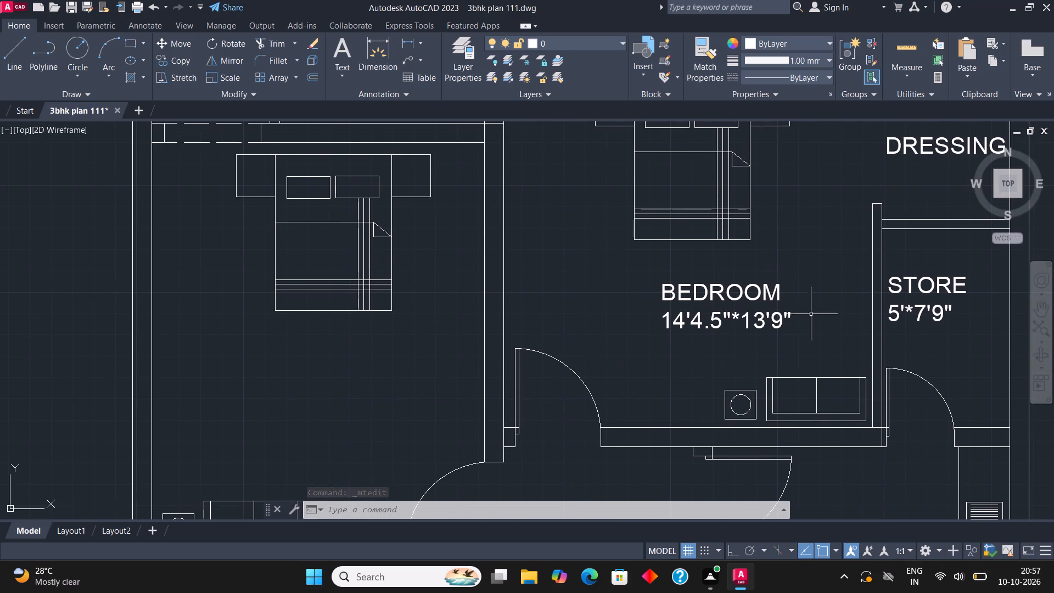
click(721, 294)
click(186, 59)
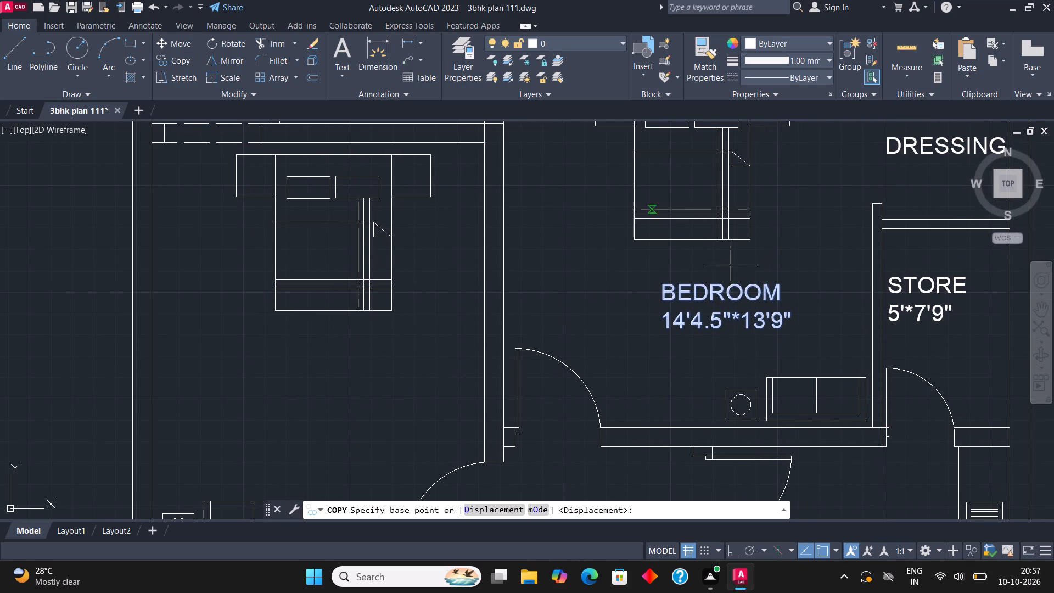
click(731, 315)
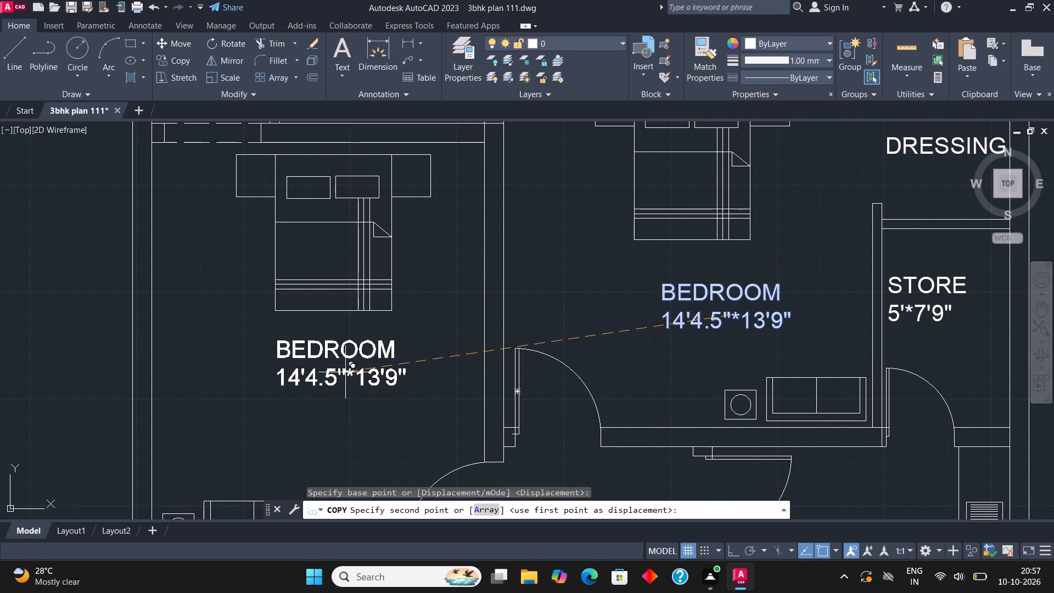
click(354, 386)
key(Escape)
Replace the text of the copied label in the western bedroom with BEDROOM and 13'*16' on a second line.
click(333, 363)
right_click(333, 363)
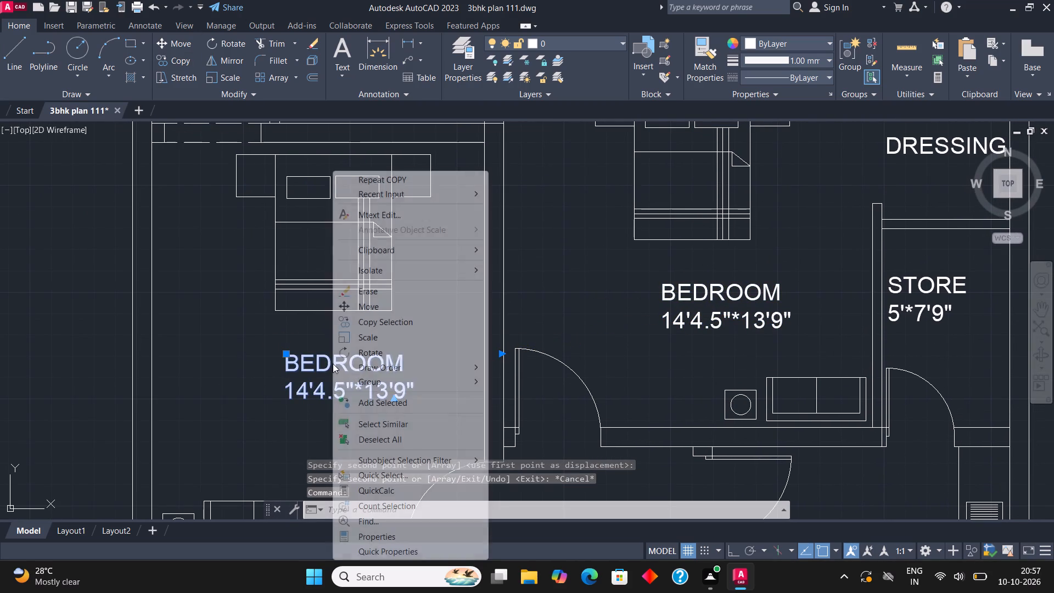
click(390, 210)
click(431, 381)
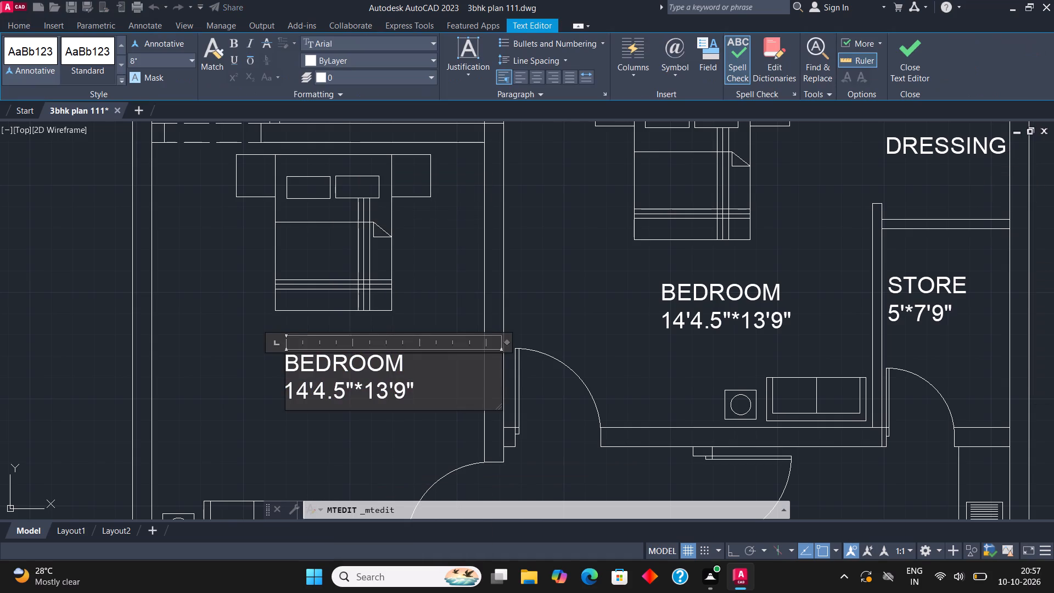
click(423, 405)
key(BackSpace)
key(BackSpace)
key(BackSpace)
key(BackSpace)
key(BackSpace)
key(BackSpace)
key(BackSpace)
key(BackSpace)
key(BackSpace)
key(BackSpace)
key(BackSpace)
key(BackSpace)
key(BackSpace)
key(BackSpace)
key(BackSpace)
key(BackSpace)
key(BackSpace)
key(BackSpace)
key(BackSpace)
key(BackSpace)
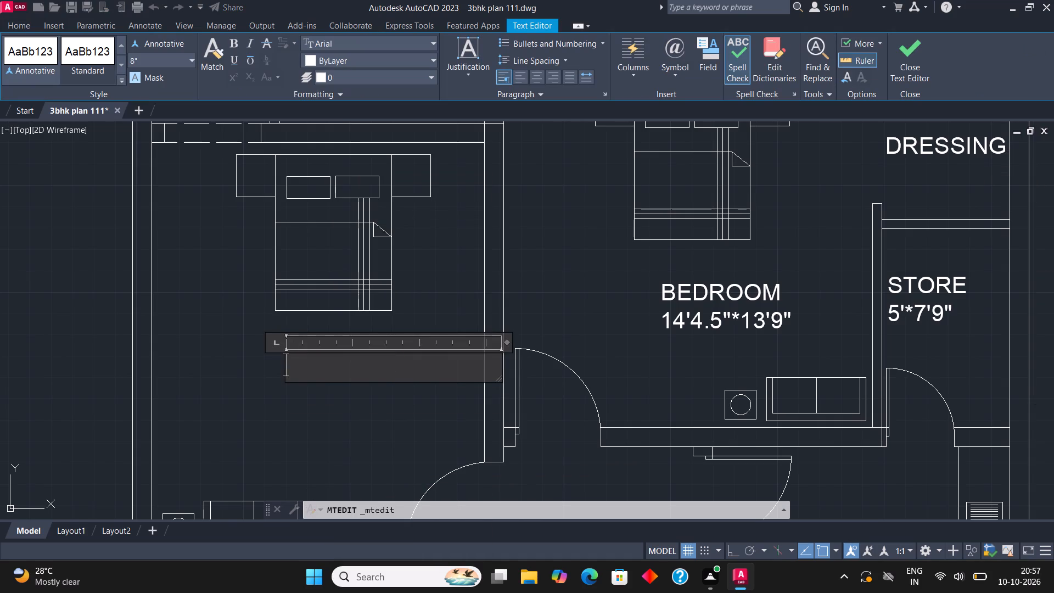
text(BEDROOM)
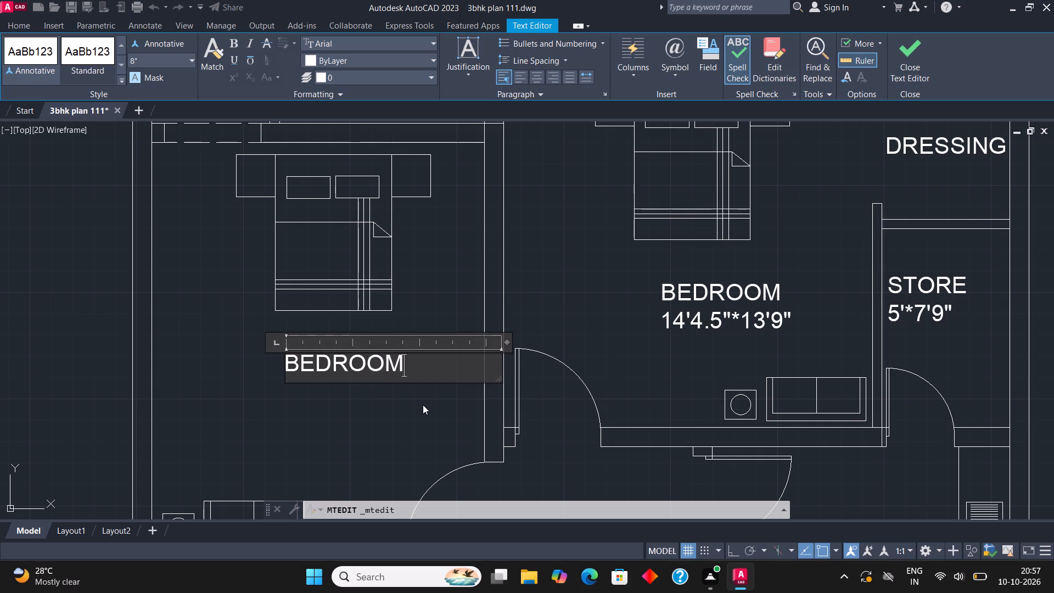
key(Return)
text(13')
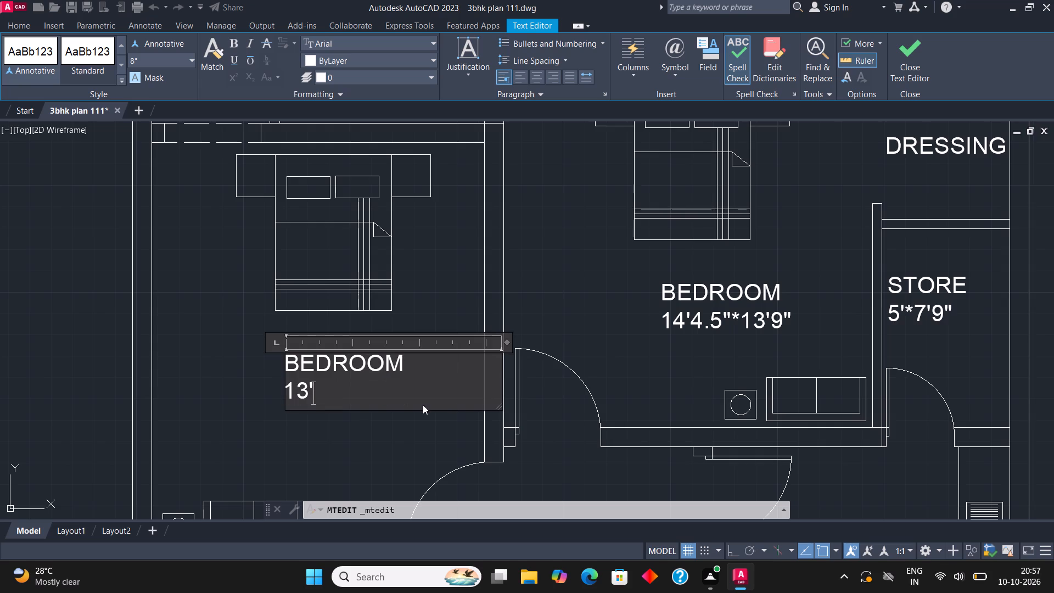
key(asterisk)
key(1)
text(6')
click(892, 40)
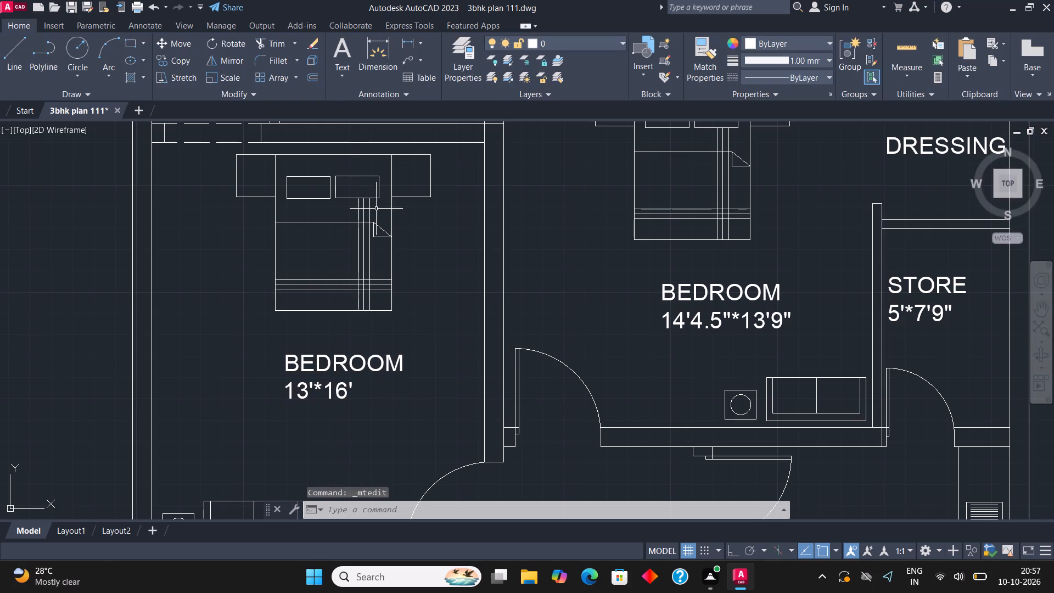
key(Escape)
Copy the 13'*16' BEDROOM label south into the living room, placing it east of the centre table.
middle_drag(368, 335, 367, 295)
scroll(346, 357, down, 3)
middle_drag(356, 319, 346, 241)
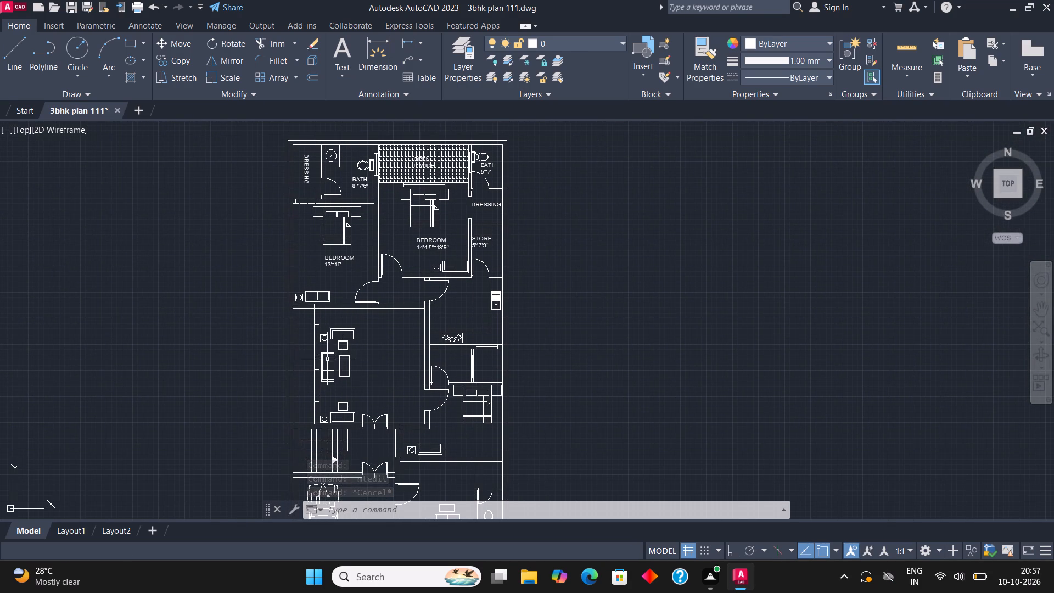
scroll(336, 270, up, 2)
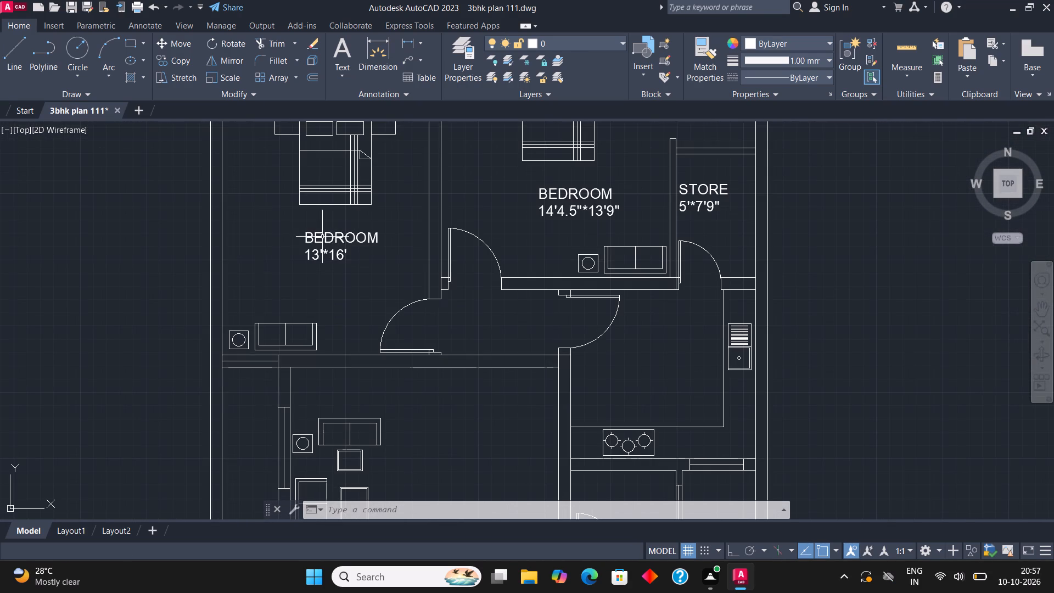
click(321, 241)
click(173, 63)
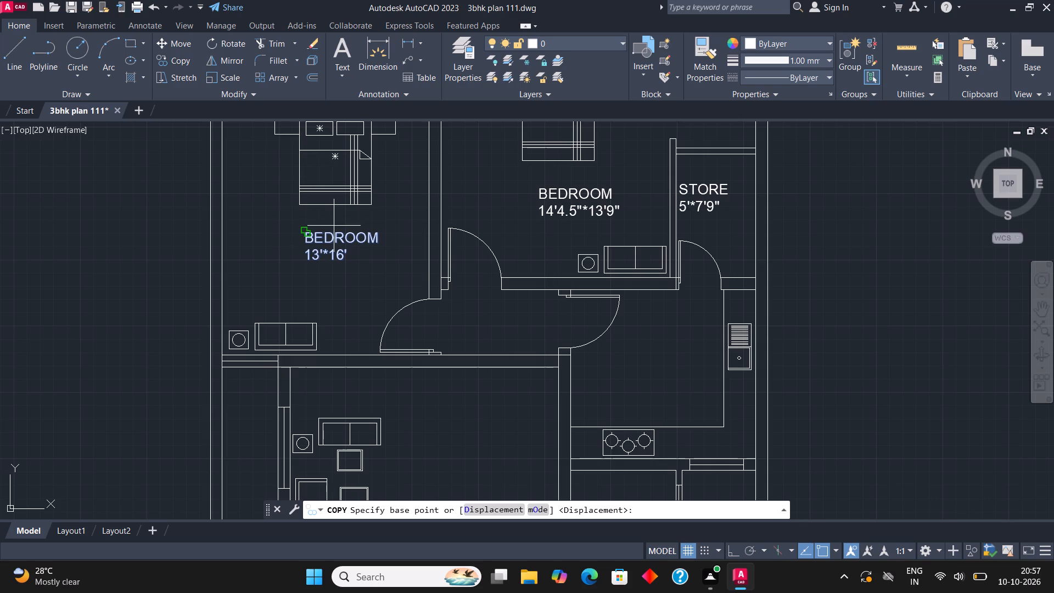
click(335, 226)
scroll(389, 196, down, 1)
scroll(403, 385, up, 1)
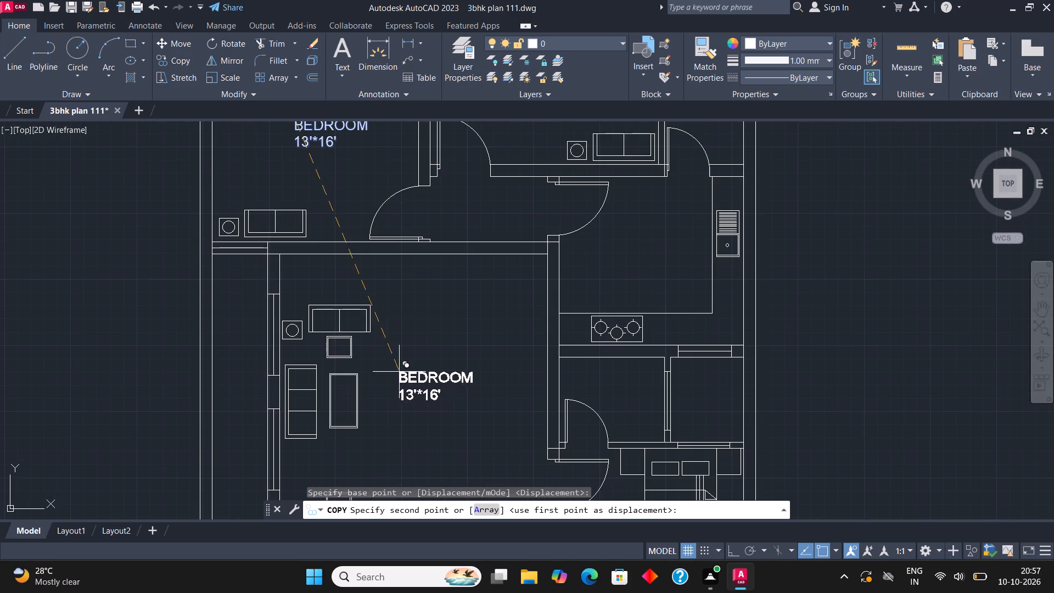
click(403, 371)
Place further copies of the label in the lobby beside the staircase and below the bed in the southeastern bedroom.
scroll(439, 301, down, 1)
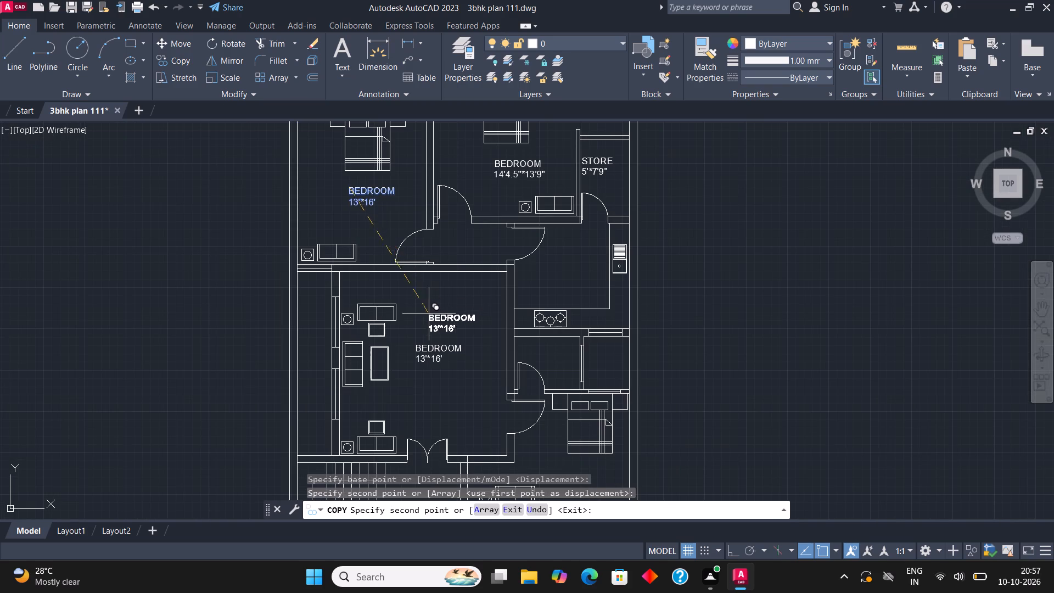
scroll(429, 311, down, 2)
scroll(414, 383, up, 3)
click(416, 412)
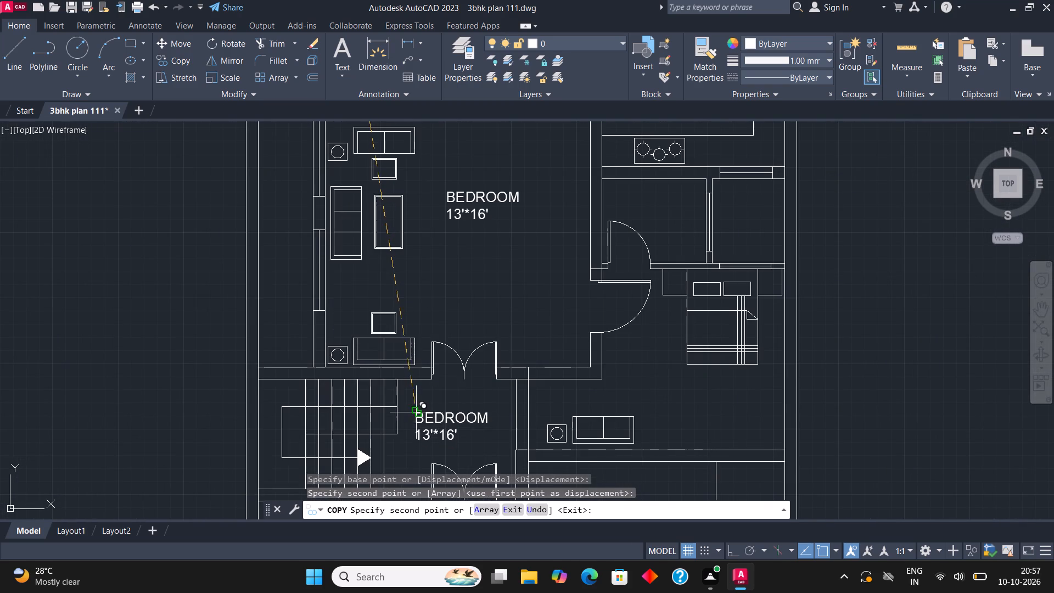
scroll(318, 337, down, 3)
scroll(393, 345, up, 1)
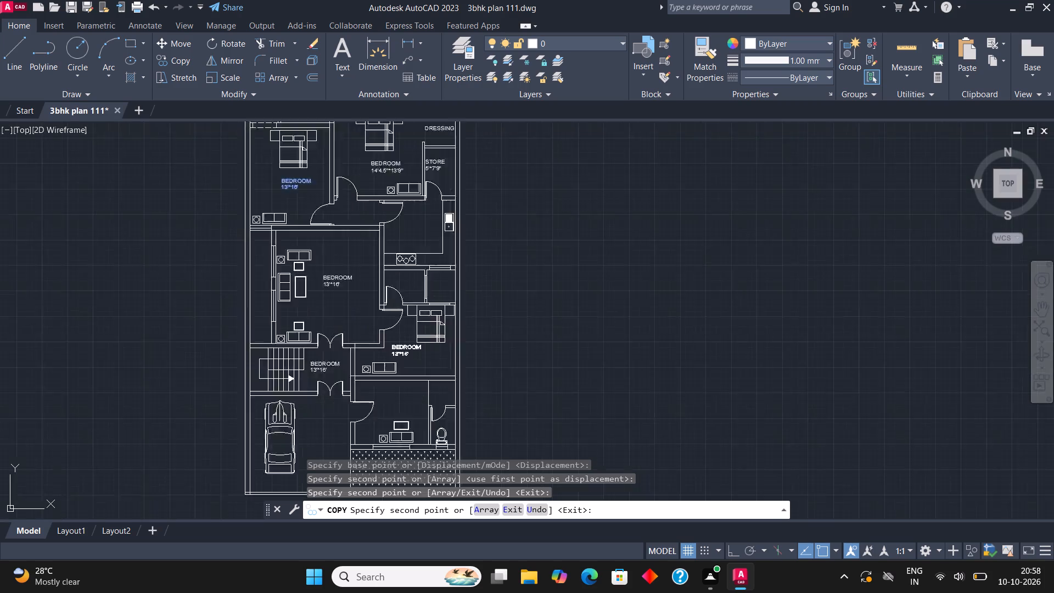
scroll(393, 345, up, 2)
click(434, 361)
Place copies of the label in the two small rooms south of the kitchen and in the kitchen itself.
scroll(435, 373, down, 3)
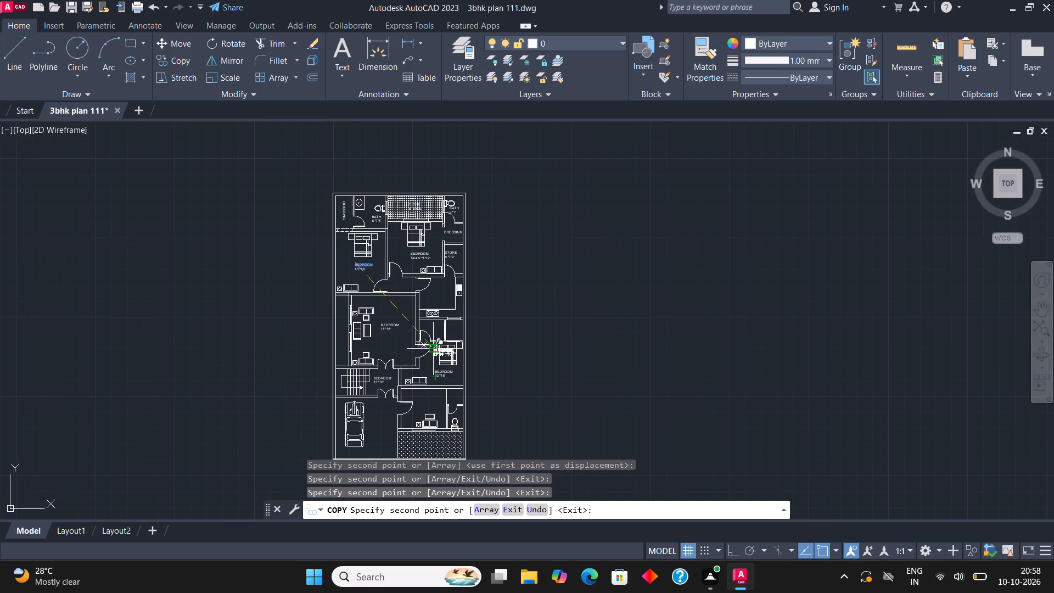
scroll(449, 329, up, 5)
click(390, 316)
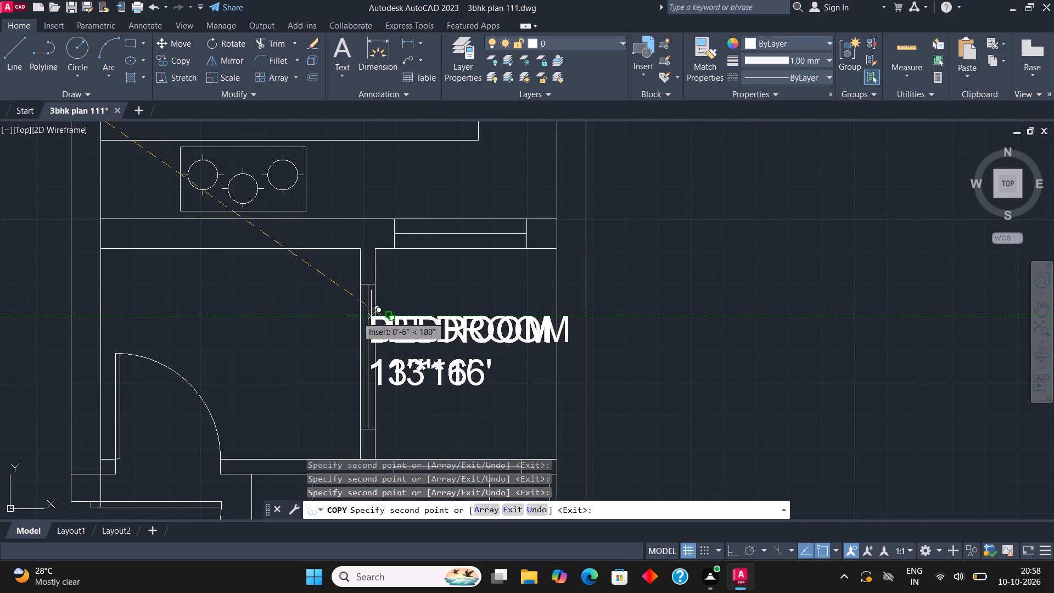
click(156, 286)
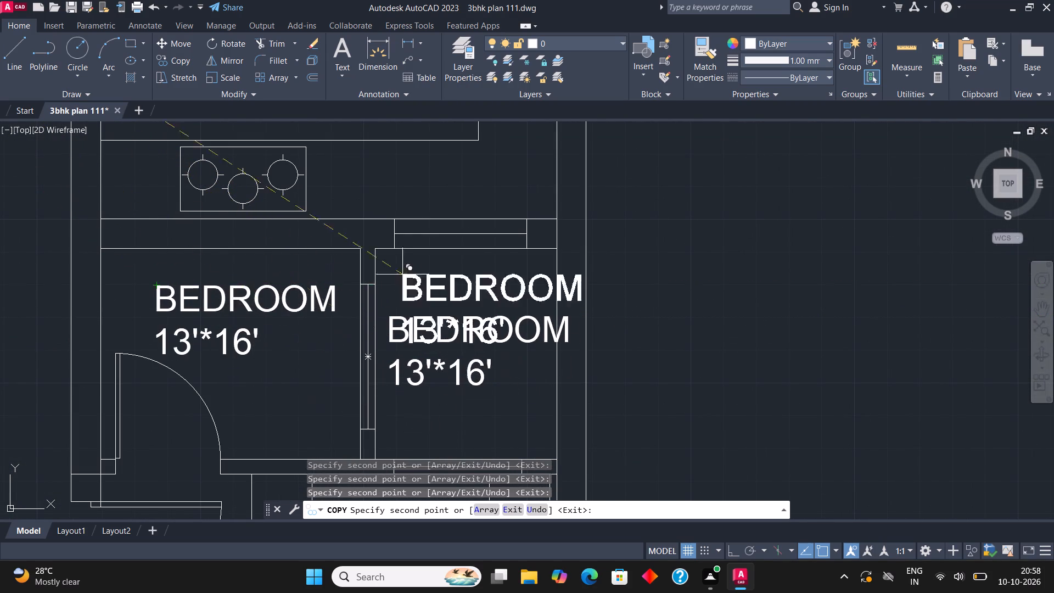
scroll(409, 233, down, 2)
middle_drag(417, 261, 449, 462)
click(373, 321)
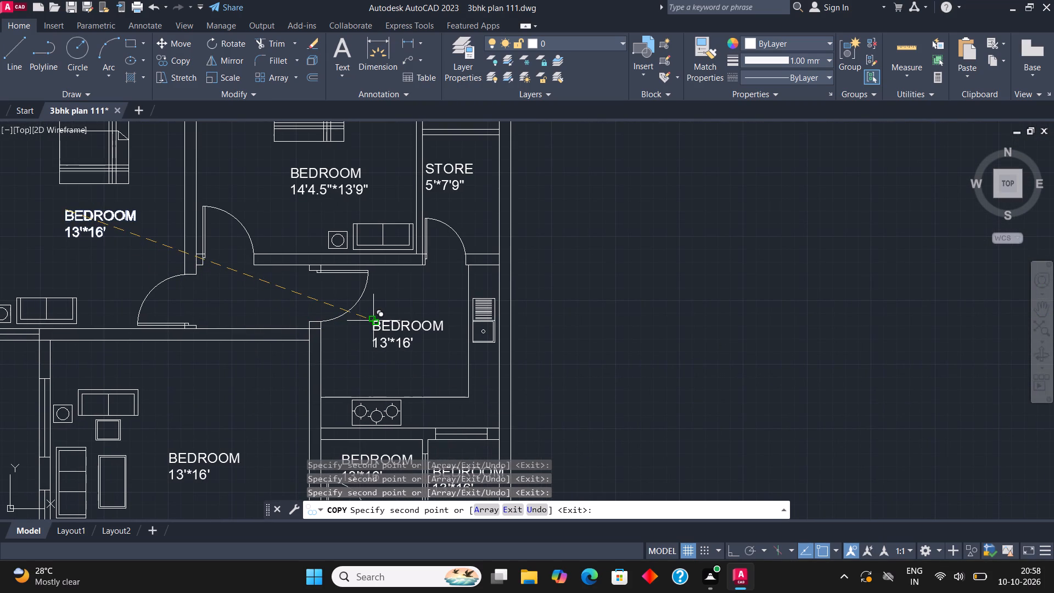
Place copies of the label in the southern sitting room and in the small space and toilet east of it.
scroll(463, 343, down, 4)
scroll(441, 428, up, 2)
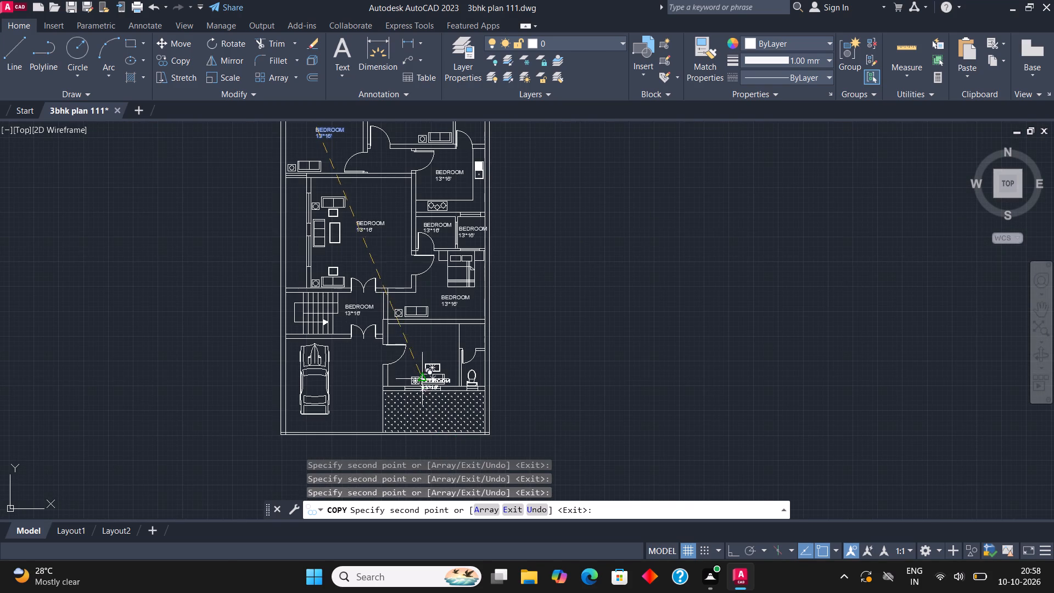
scroll(427, 336, up, 3)
click(383, 349)
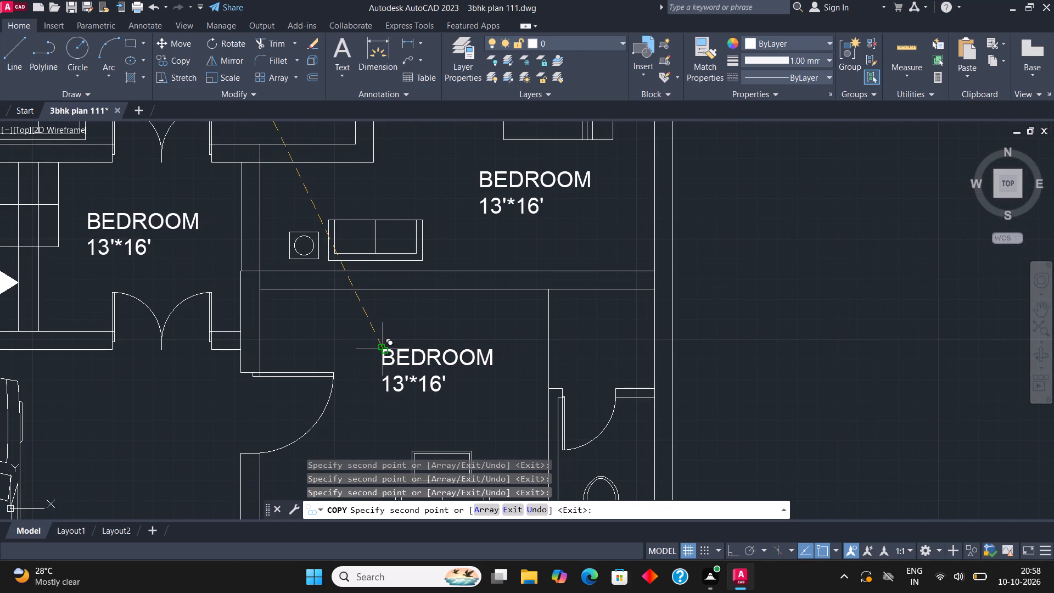
click(548, 318)
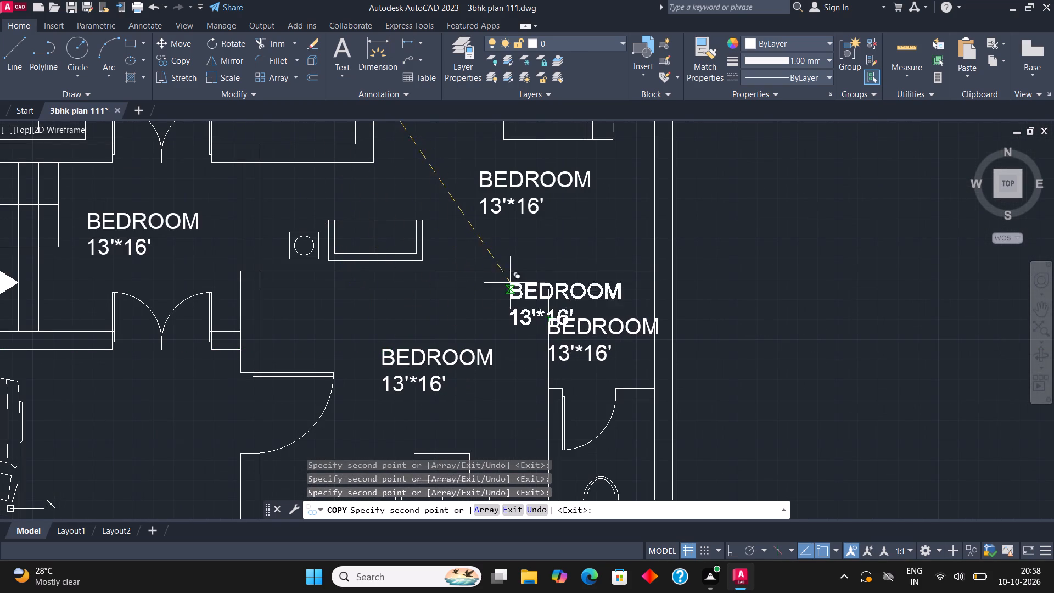
scroll(474, 224, down, 2)
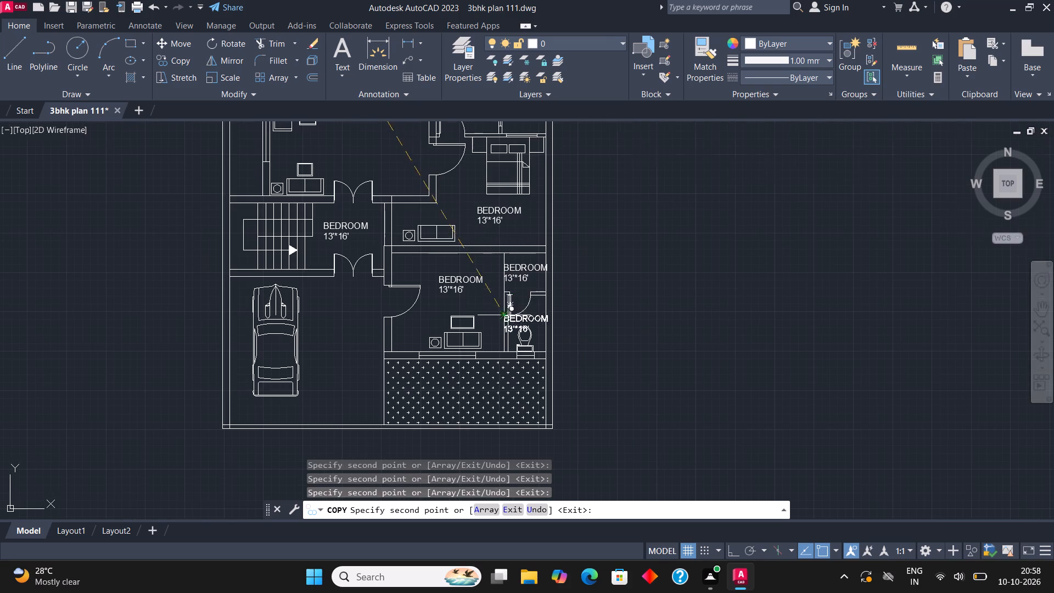
scroll(504, 314, up, 3)
click(512, 300)
Place copies of the label on the hatched area at the plan's south end and beside the parked car.
scroll(509, 243, down, 1)
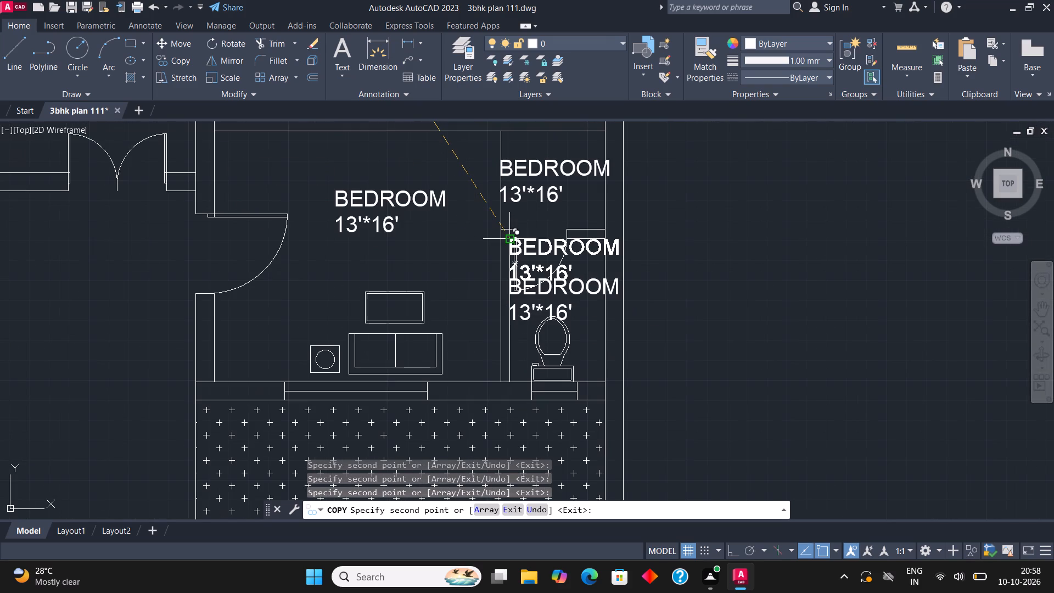
scroll(436, 342, down, 2)
scroll(423, 381, up, 2)
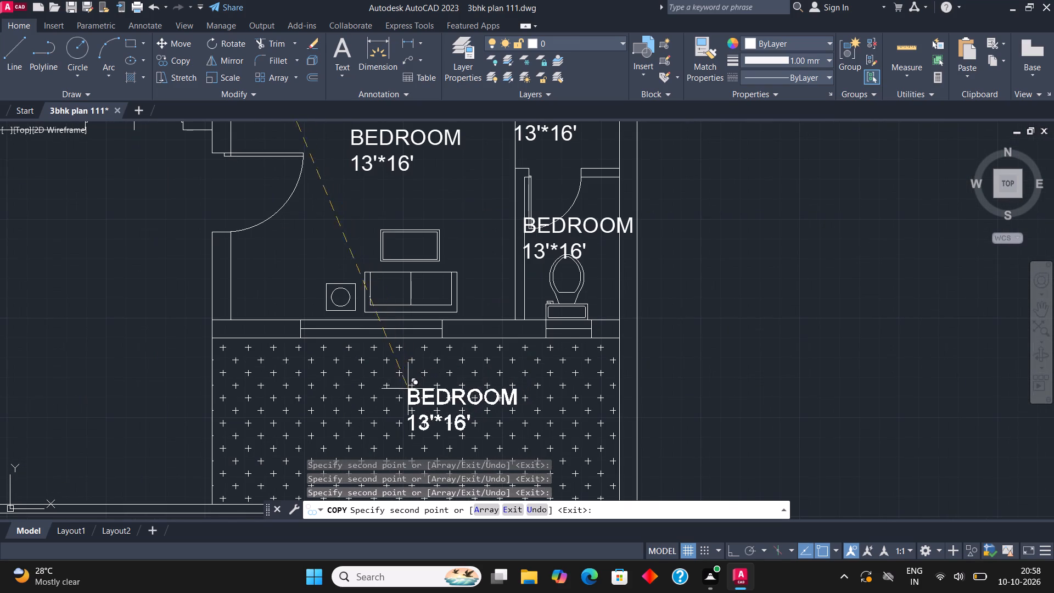
click(393, 393)
scroll(520, 313, down, 1)
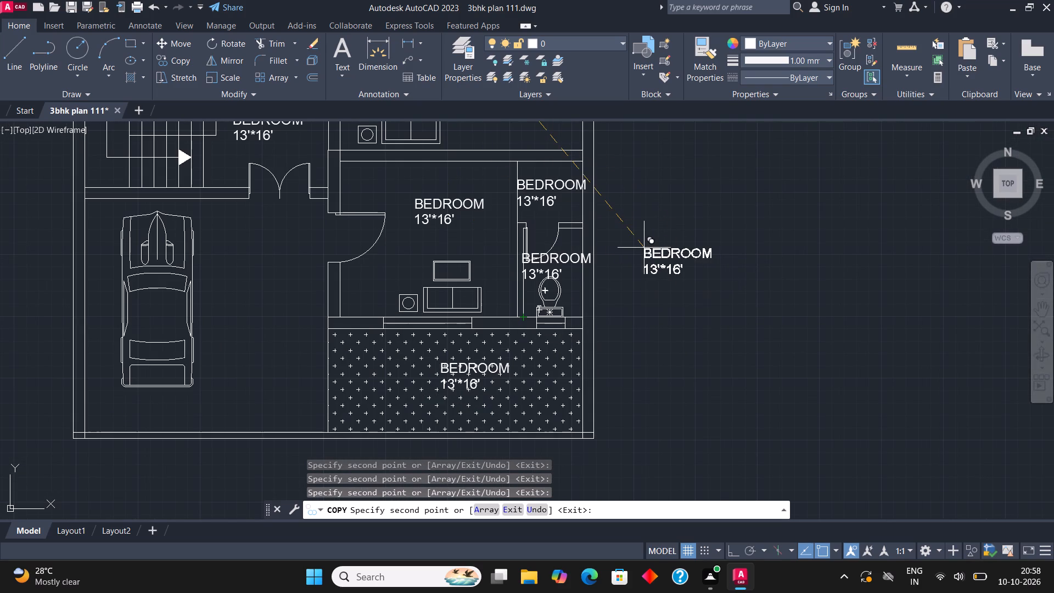
middle_drag(407, 293, 530, 319)
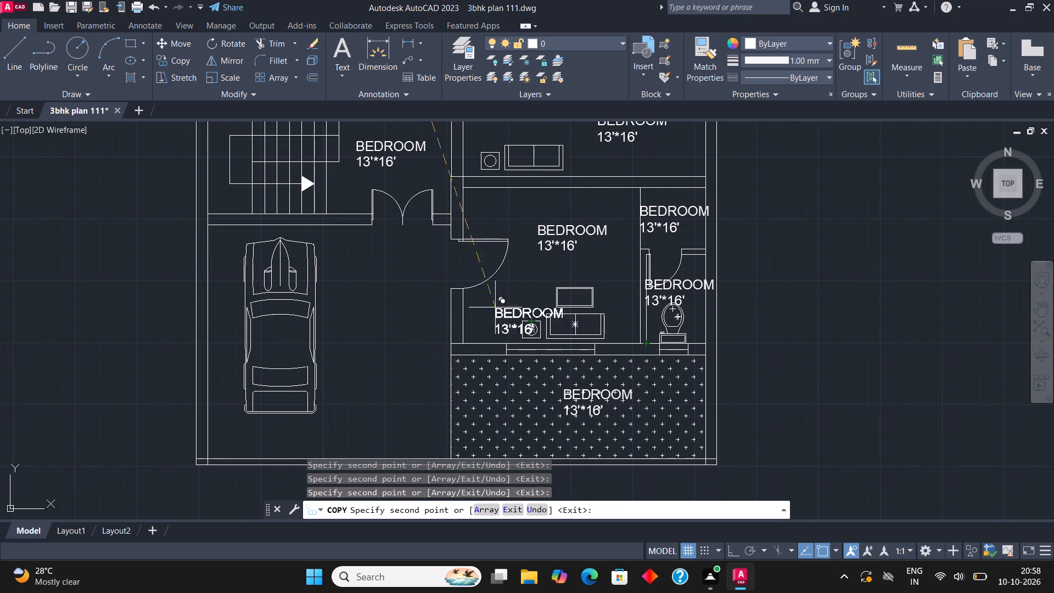
click(352, 309)
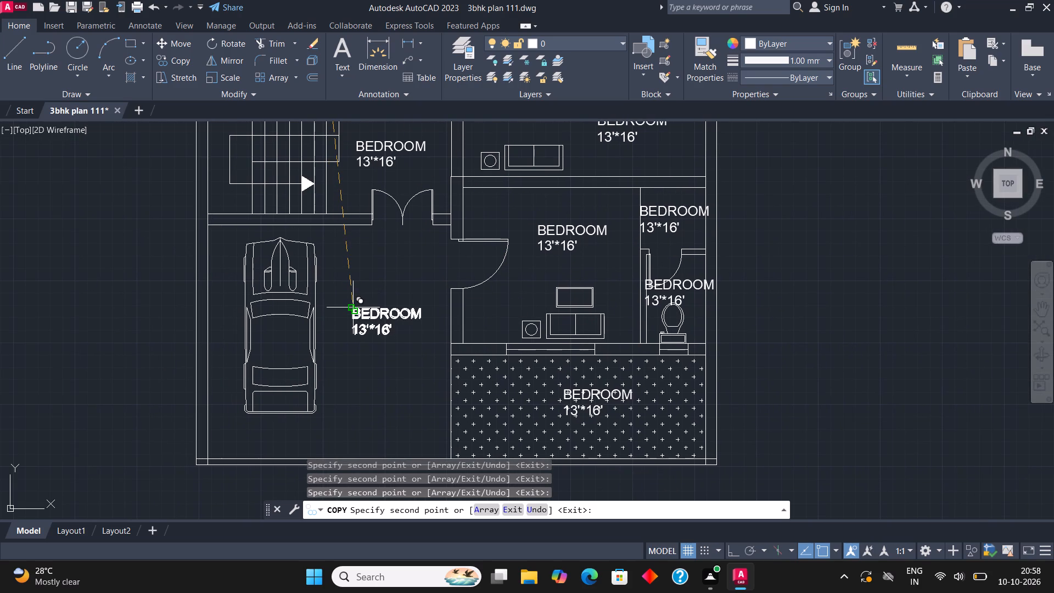
Place a last copy of the label in the narrow strip west of the living room and finish copying.
scroll(353, 307, down, 1)
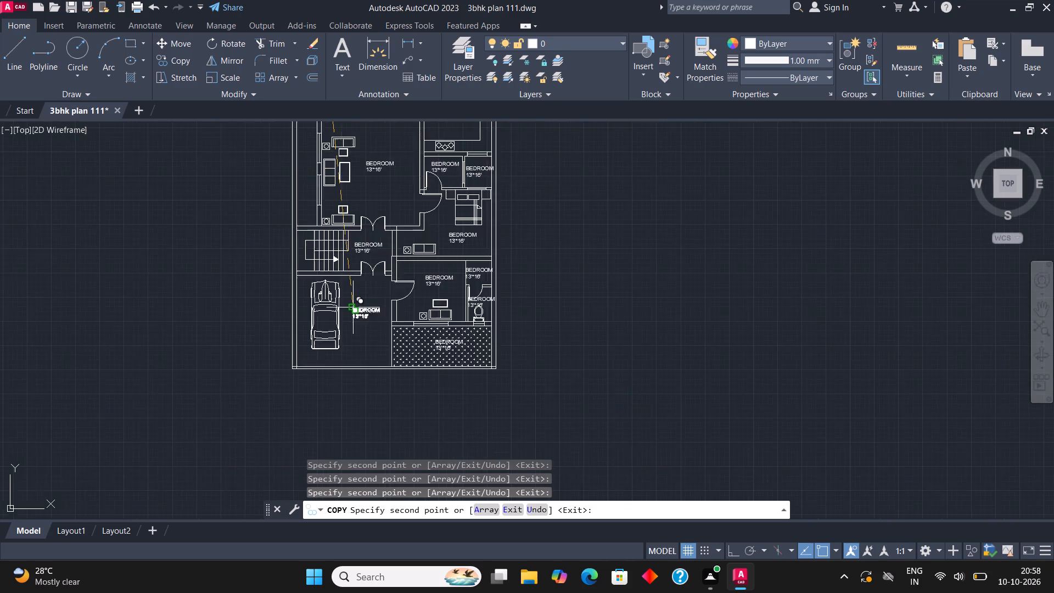
scroll(353, 307, down, 2)
middle_drag(354, 306, 362, 356)
scroll(332, 266, up, 4)
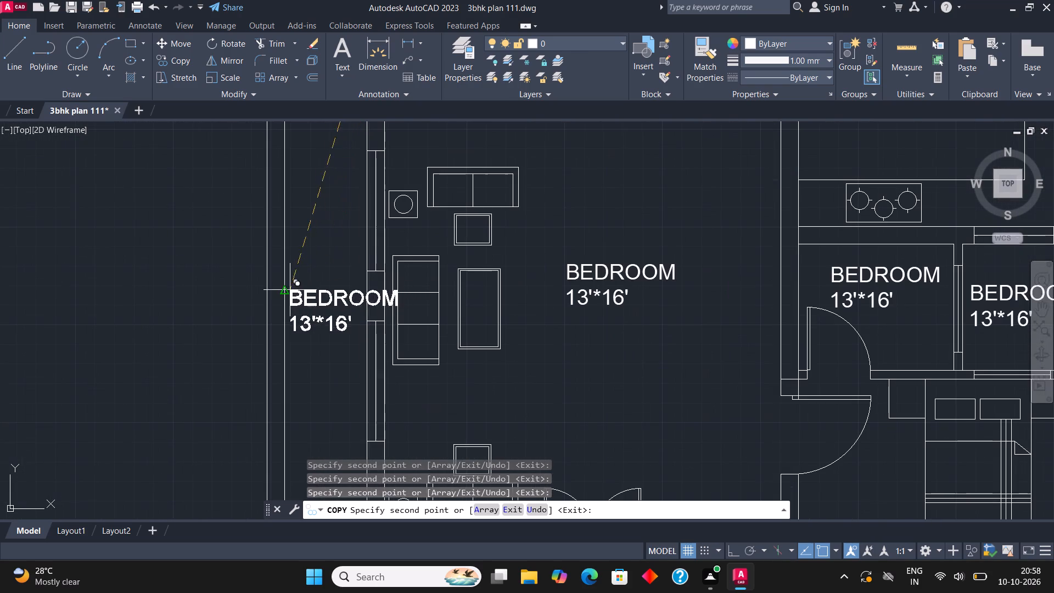
click(271, 287)
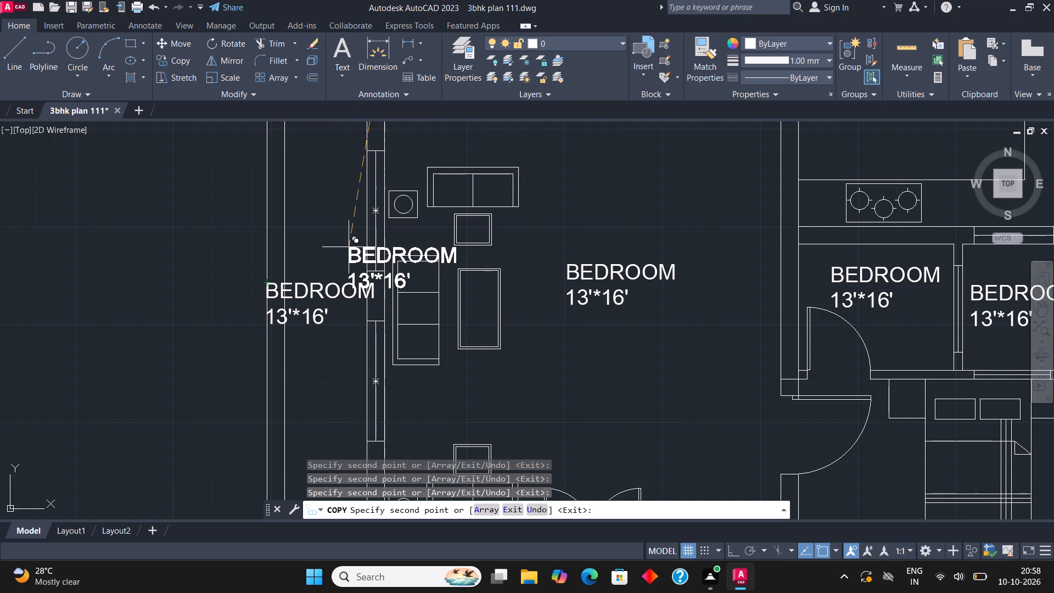
scroll(349, 247, down, 2)
middle_drag(360, 262, 346, 390)
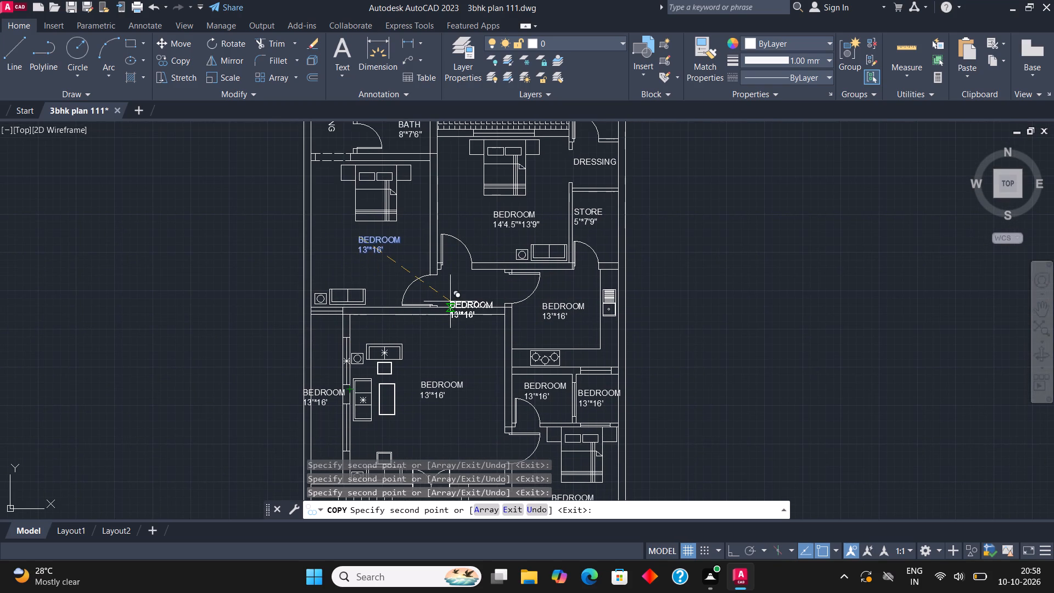
middle_drag(433, 320, 431, 475)
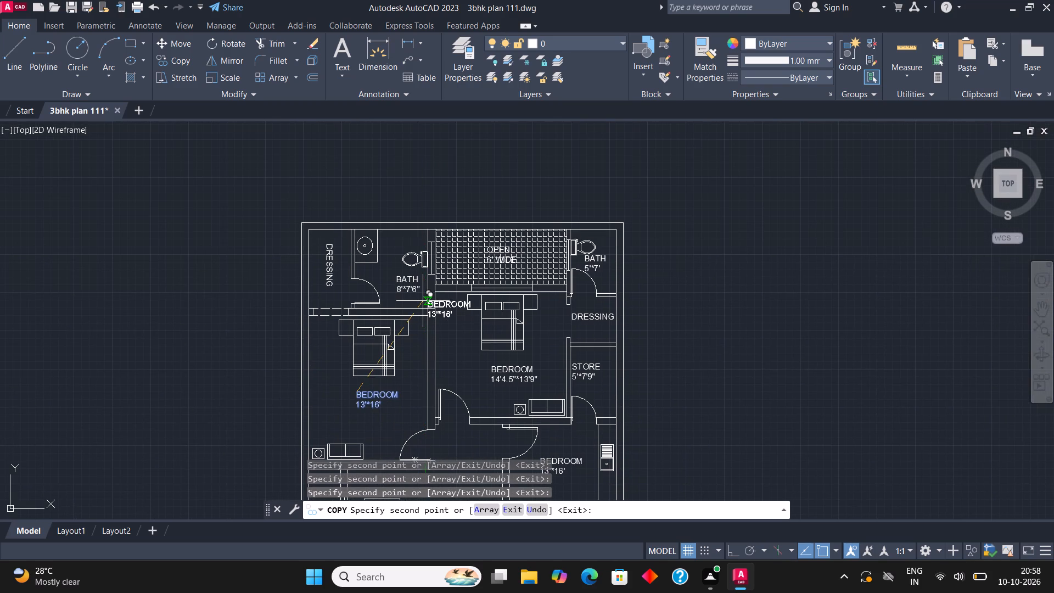
key(Escape)
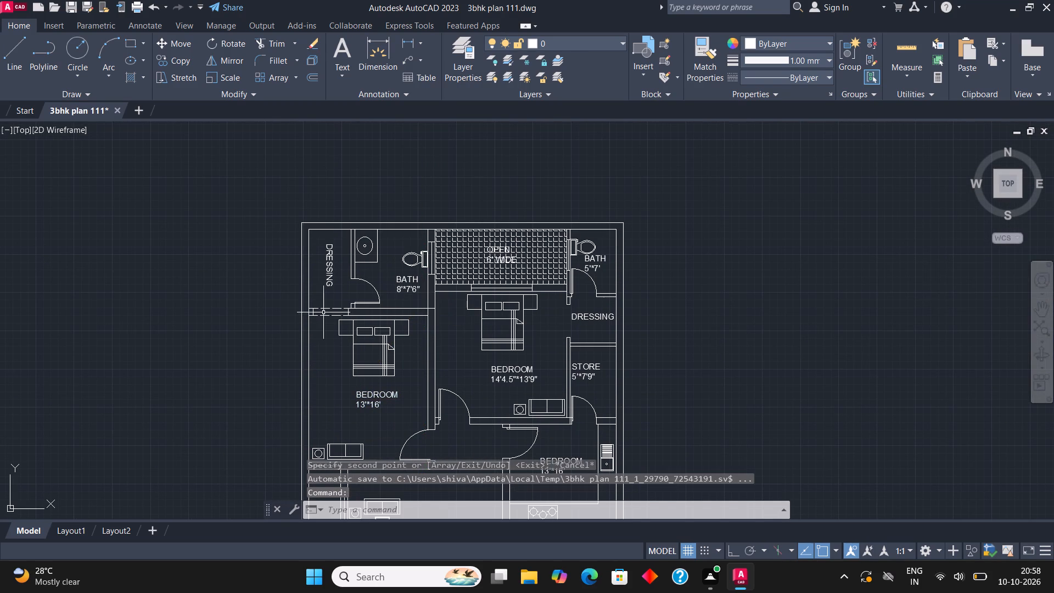
middle_drag(466, 271, 434, 242)
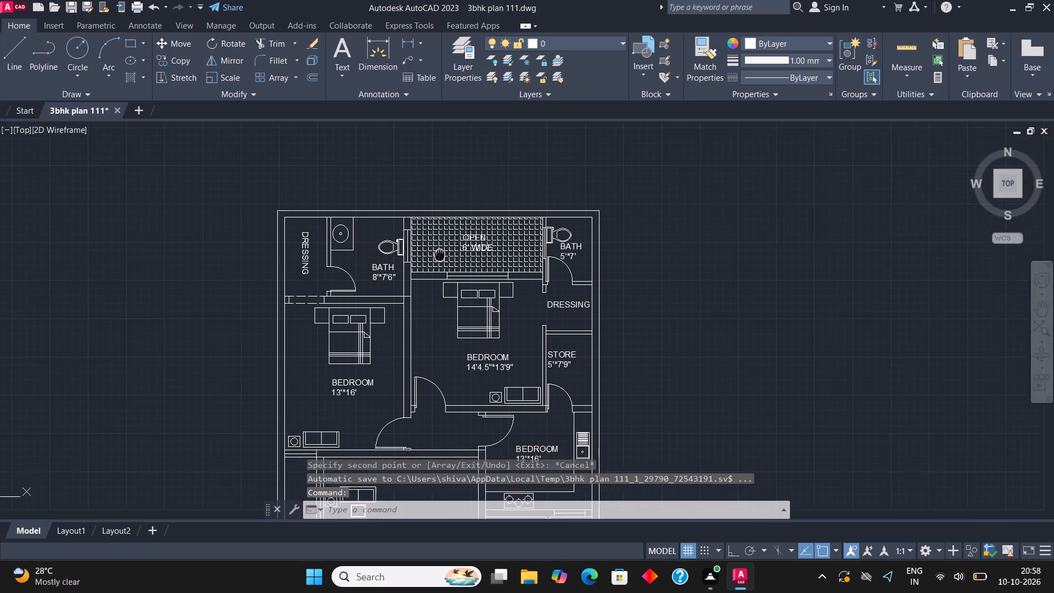
Change the label beside the parked car to read PORCH with 17'1.5"*15'9" on the second line.
middle_drag(434, 242, 428, 197)
scroll(412, 270, down, 1)
scroll(413, 329, down, 1)
middle_drag(418, 325, 424, 209)
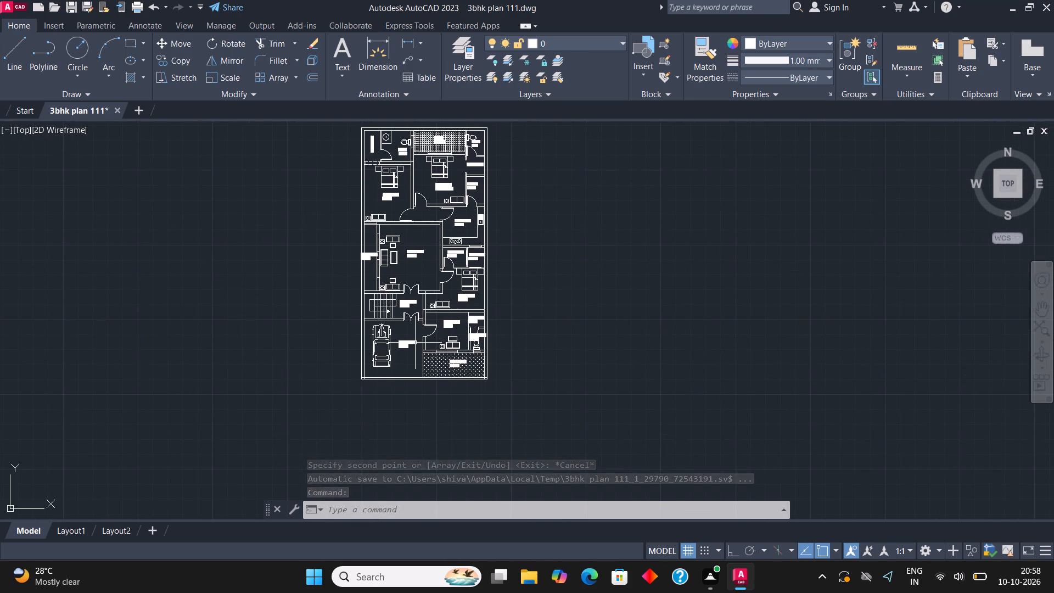
scroll(415, 358, up, 3)
middle_drag(379, 304, 367, 304)
scroll(367, 304, up, 2)
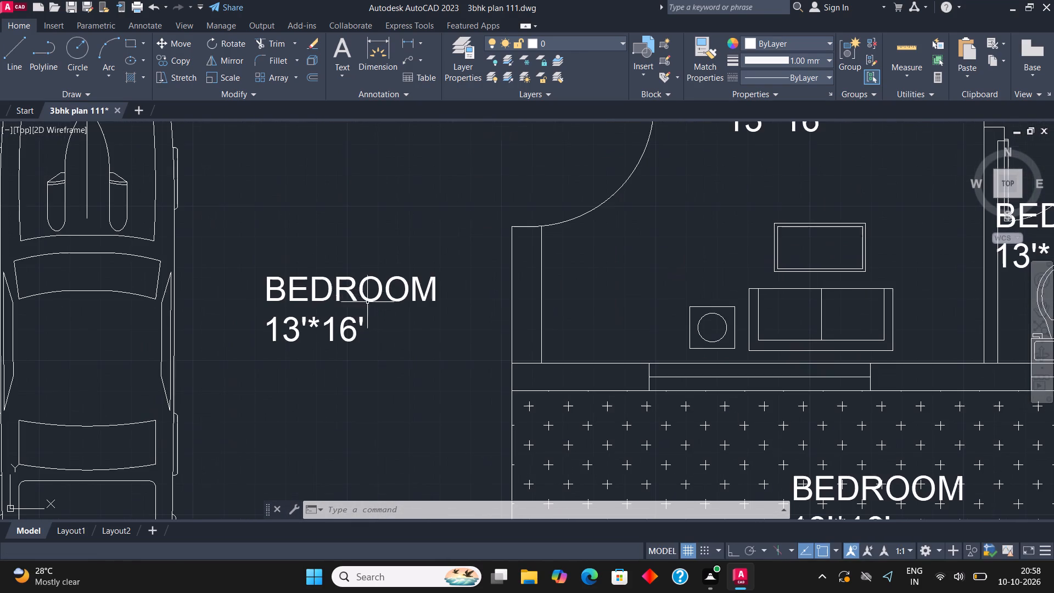
click(324, 301)
right_click(324, 301)
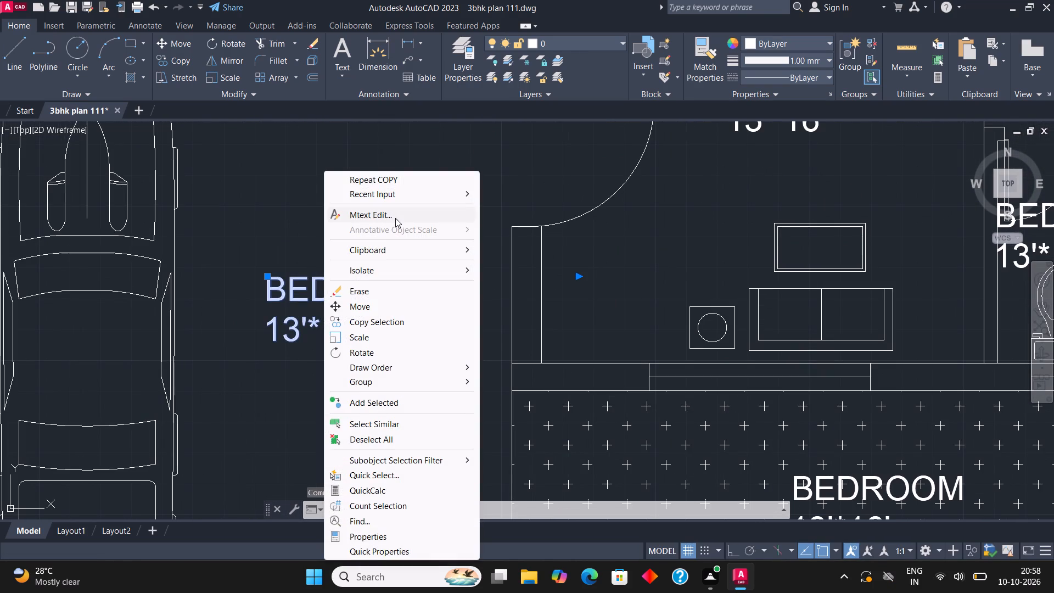
click(395, 218)
click(385, 333)
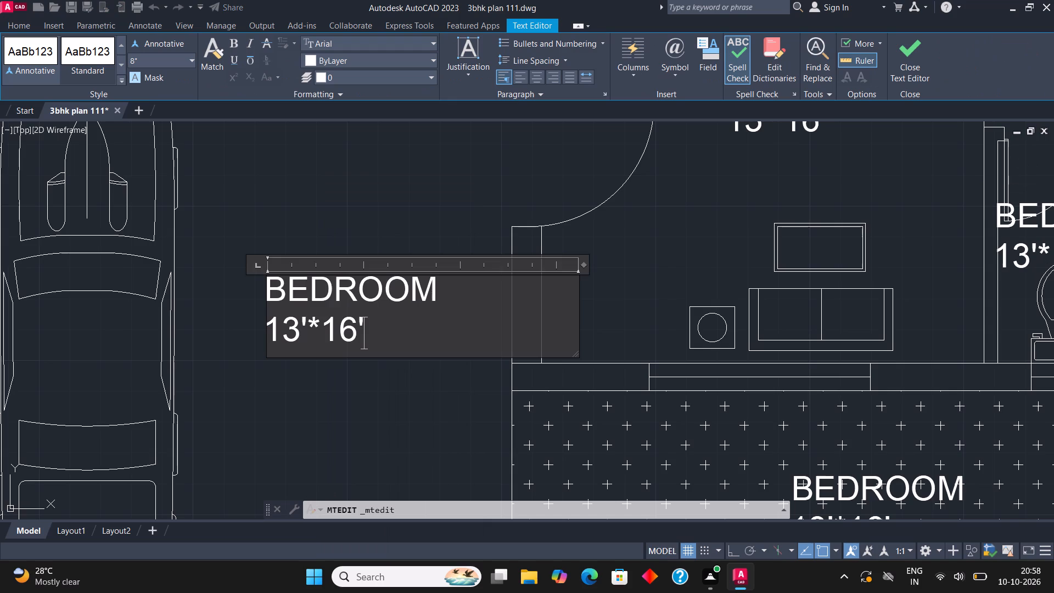
key(BackSpace)
key(BackSpace)
key(BackSpace)
key(BackSpace)
key(BackSpace)
key(BackSpace)
key(BackSpace)
key(BackSpace)
key(BackSpace)
key(BackSpace)
key(BackSpace)
key(BackSpace)
key(BackSpace)
key(BackSpace)
key(BackSpace)
key(BackSpace)
key(BackSpace)
key(BackSpace)
key(BackSpace)
key(BackSpace)
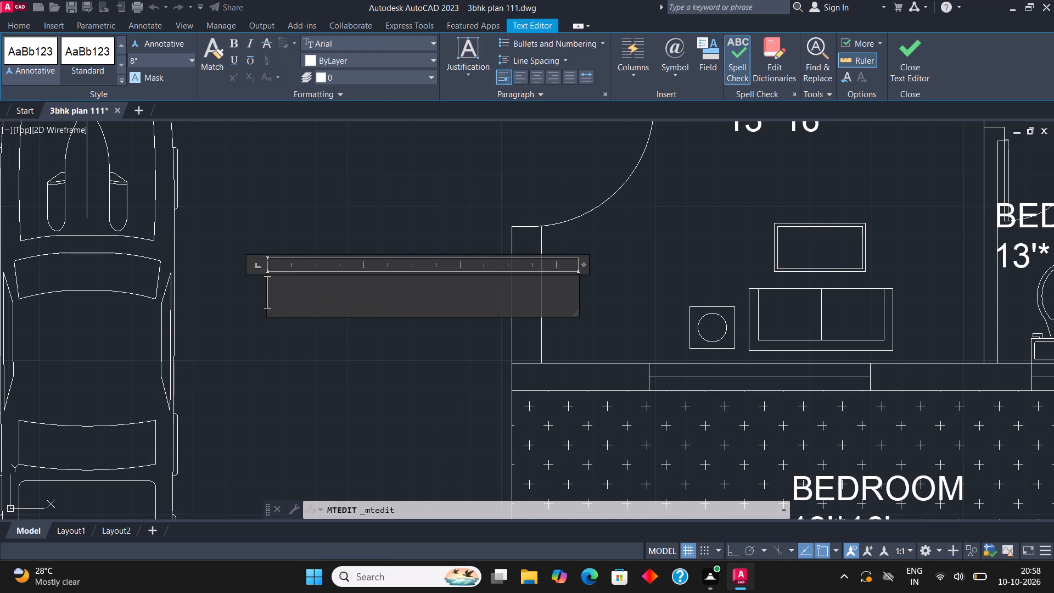
text(PORCH)
key(Return)
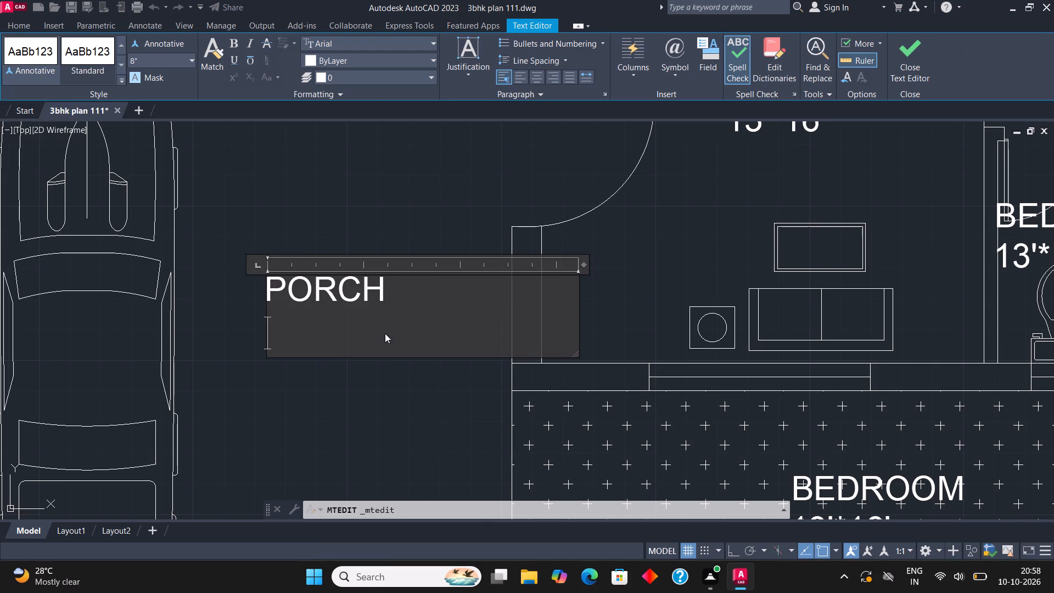
text(17')
text(1.5")
key(asterisk)
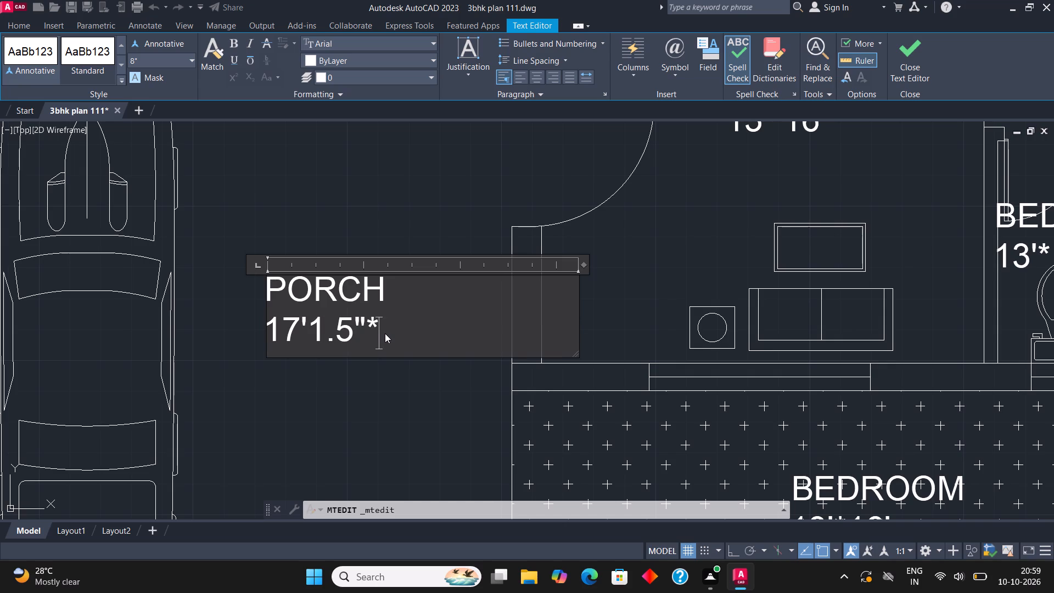
text(15')
text(9")
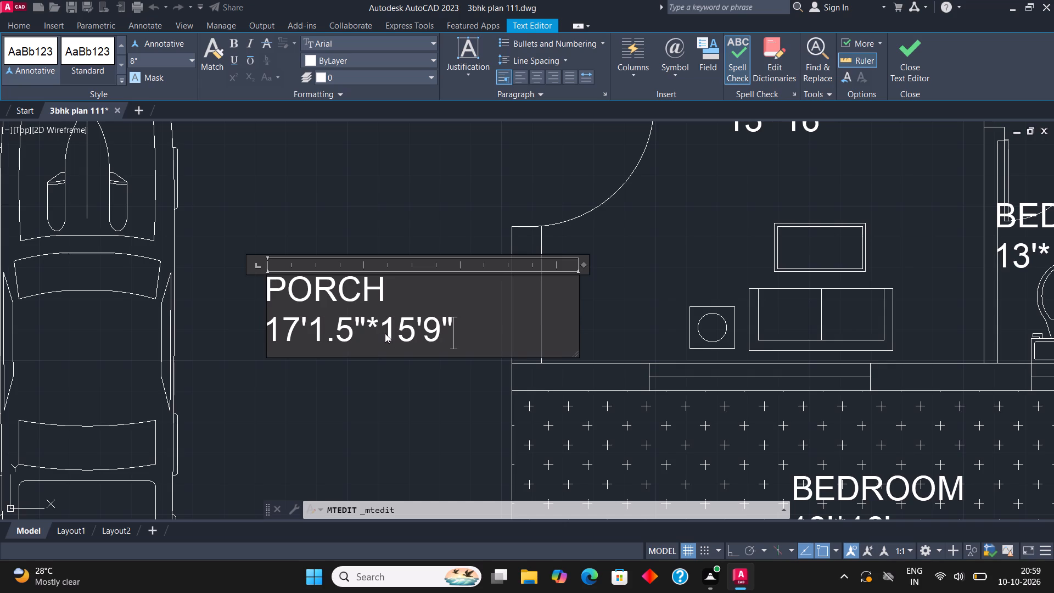
click(919, 46)
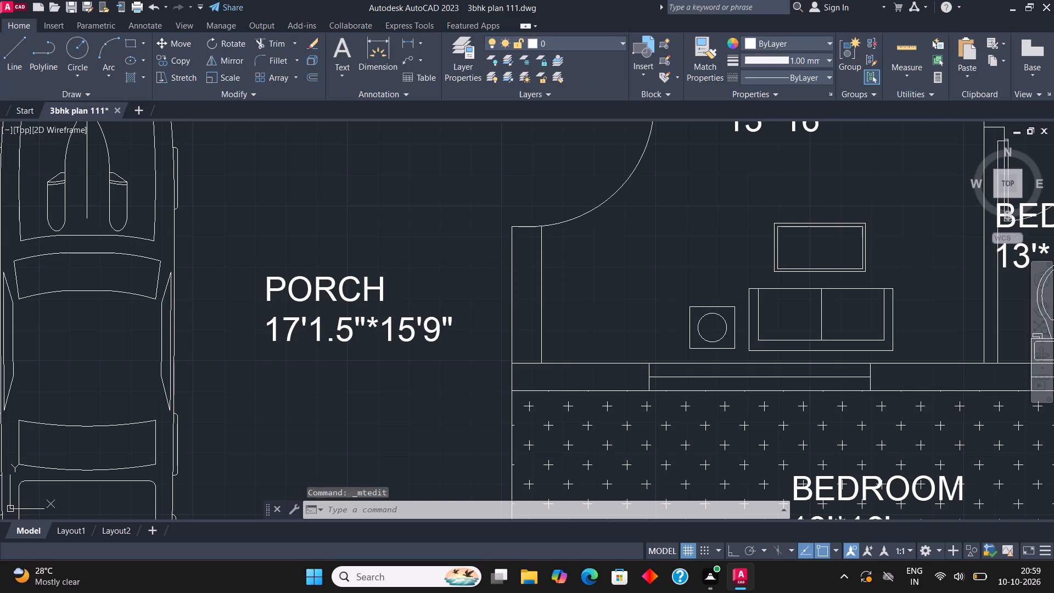
Change the label on the hatched area at the plan's south end to FRONT LAWN with 17'1.5"*7' below it.
scroll(190, 266, down, 1)
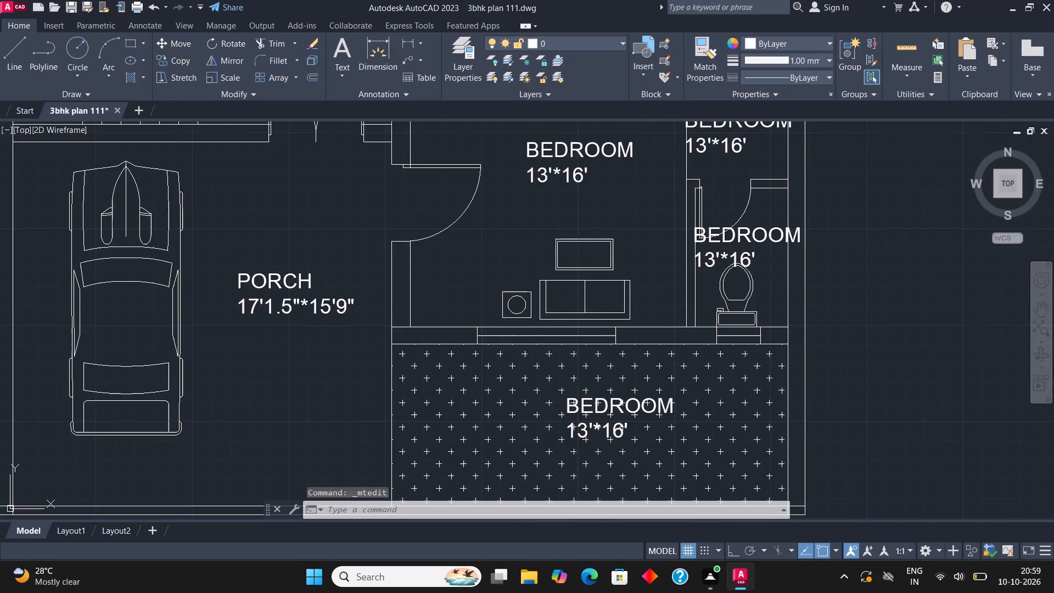
scroll(223, 210, down, 2)
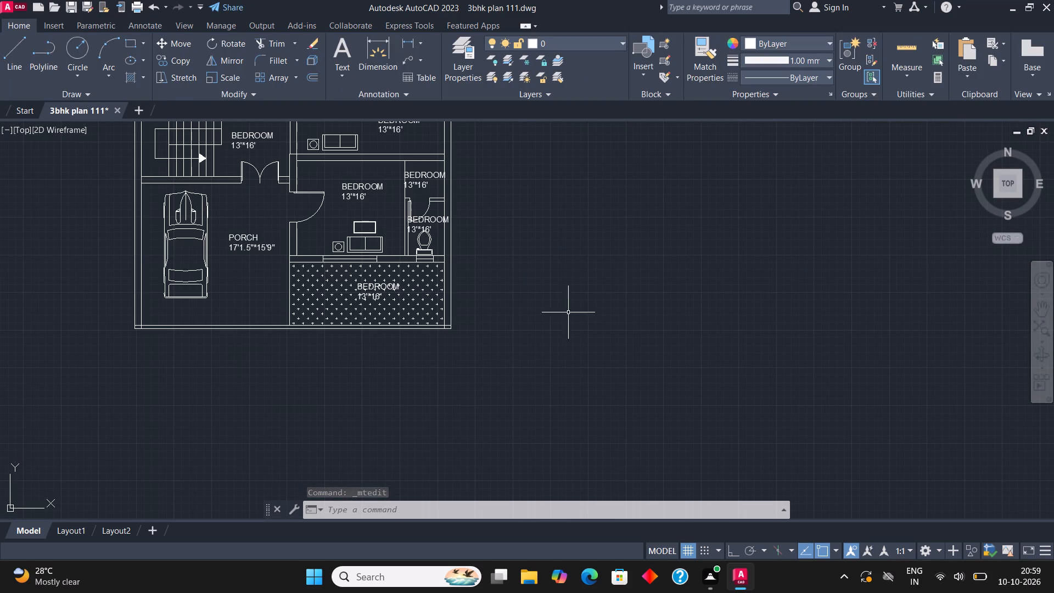
scroll(373, 287, up, 3)
click(367, 278)
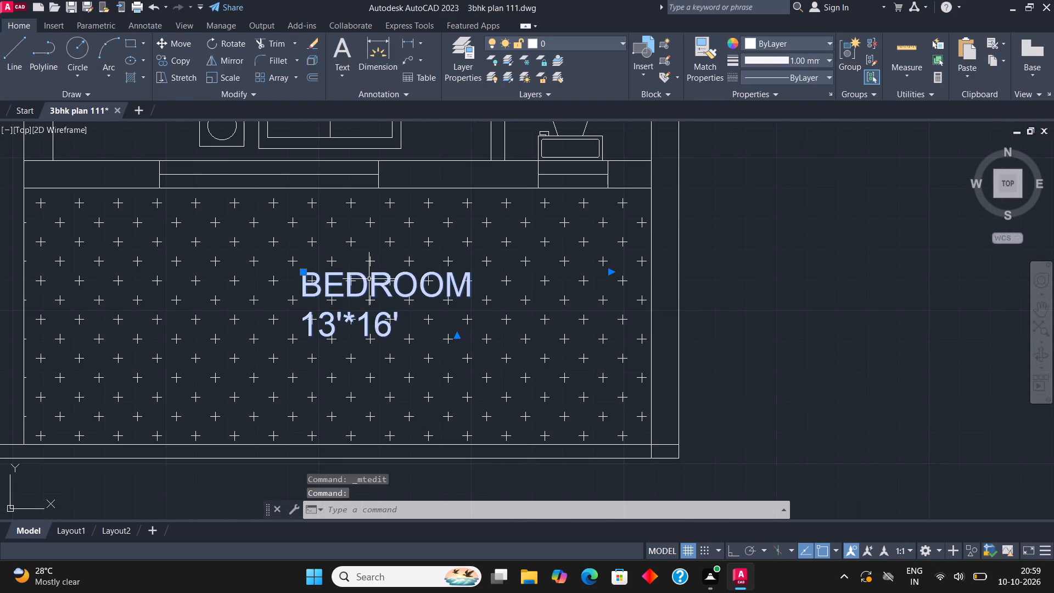
right_click(371, 280)
click(423, 213)
click(427, 324)
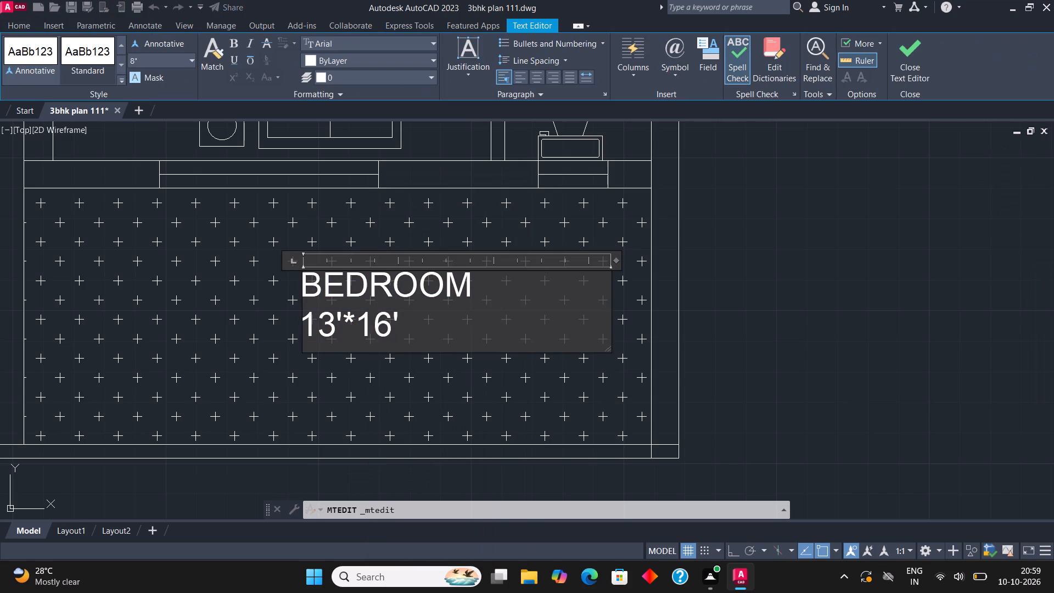
key(BackSpace)
key(BackSpace)
key(BackSpace)
key(BackSpace)
key(BackSpace)
key(BackSpace)
key(BackSpace)
key(BackSpace)
key(BackSpace)
key(BackSpace)
key(BackSpace)
key(BackSpace)
key(BackSpace)
key(BackSpace)
key(BackSpace)
key(BackSpace)
key(BackSpace)
key(BackSpace)
key(BackSpace)
key(BackSpace)
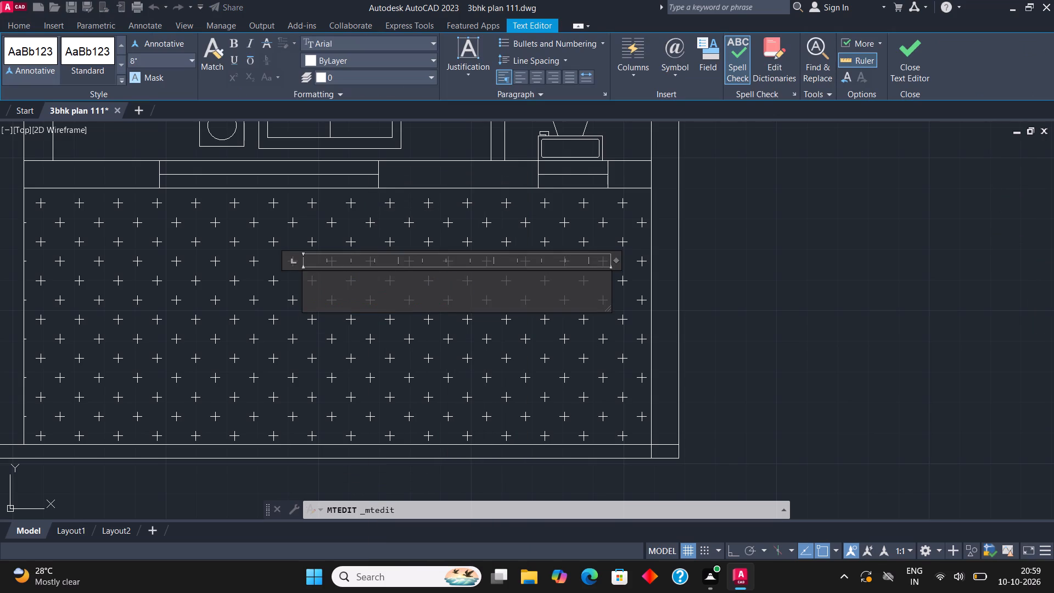
text(FRONY)
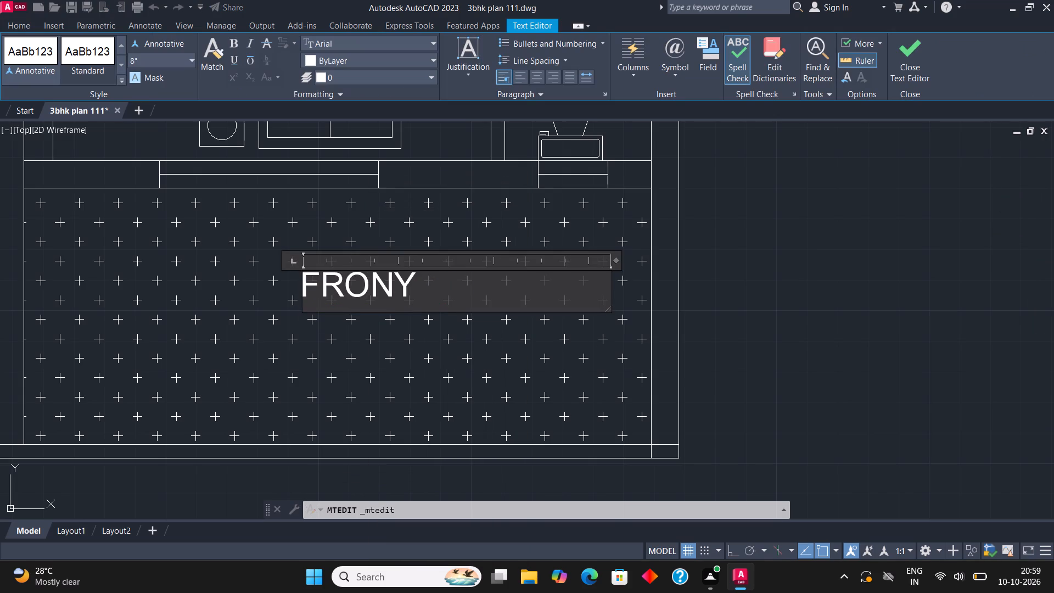
key(BackSpace)
text(T)
key(space)
text(LAWN)
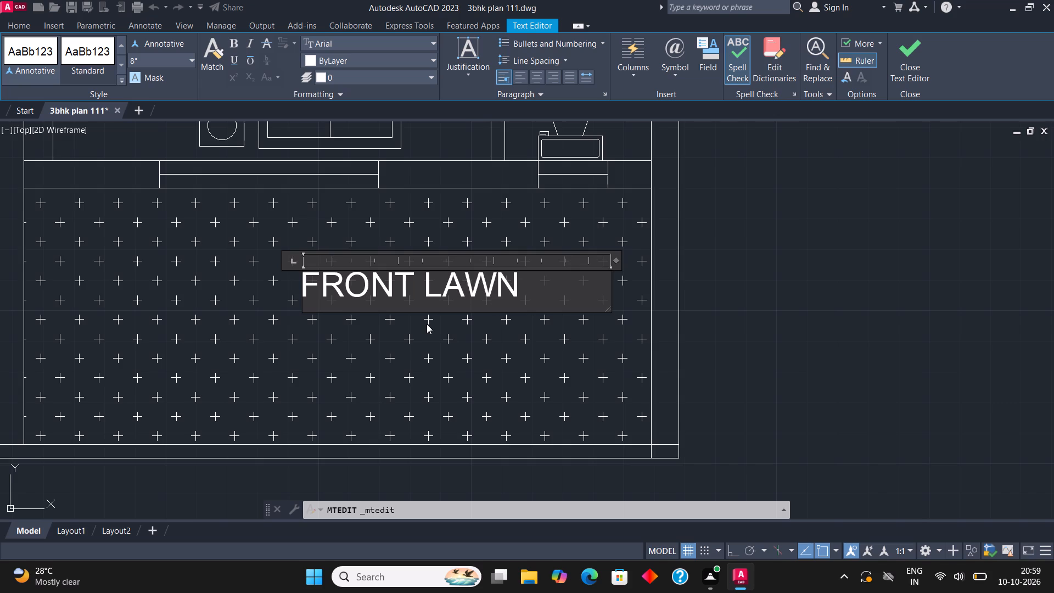
key(Return)
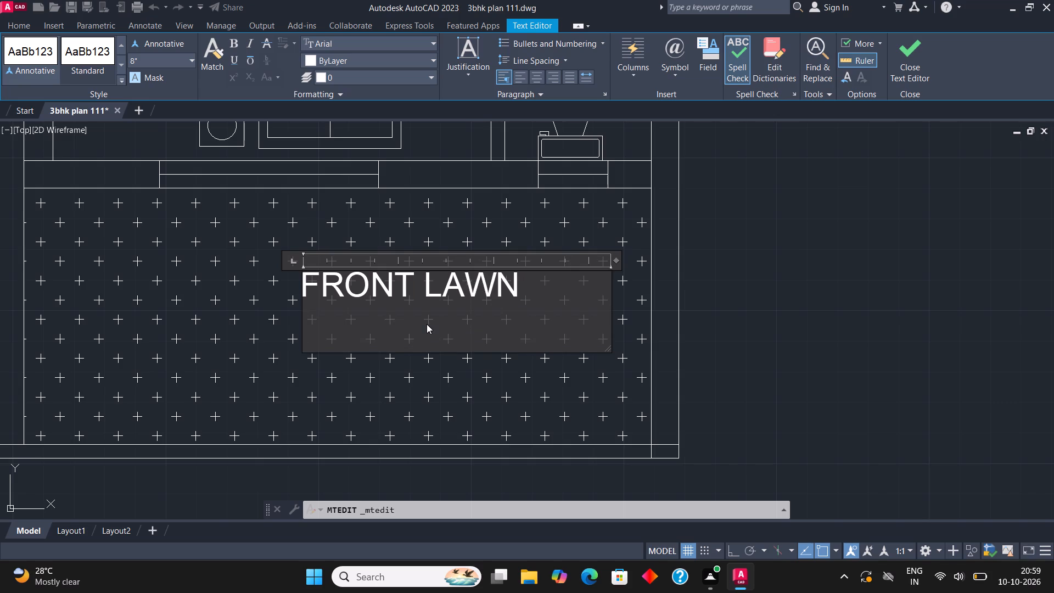
text(17')
text(1.5"*)
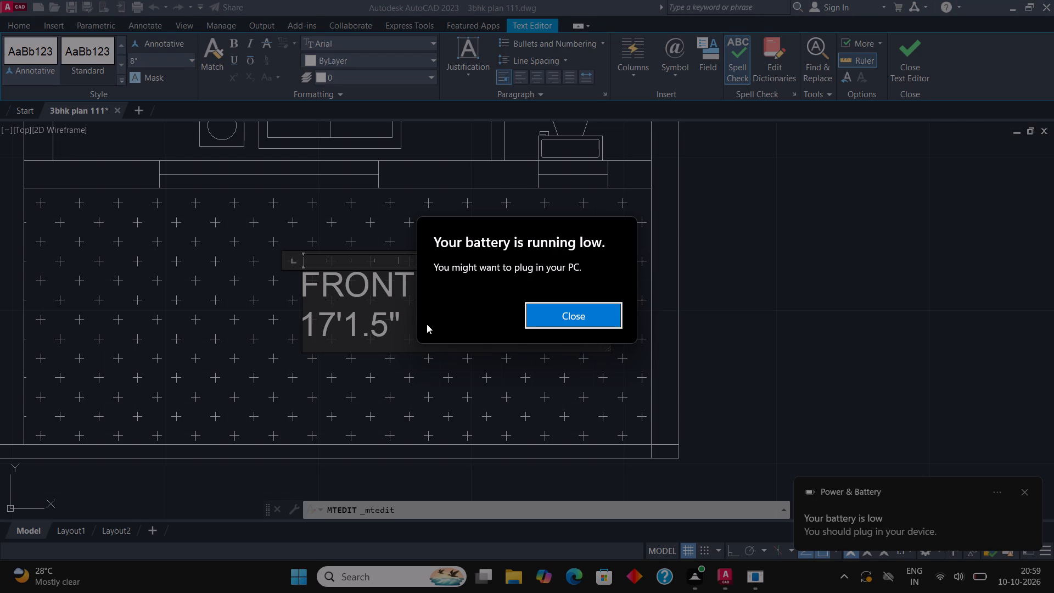
click(598, 307)
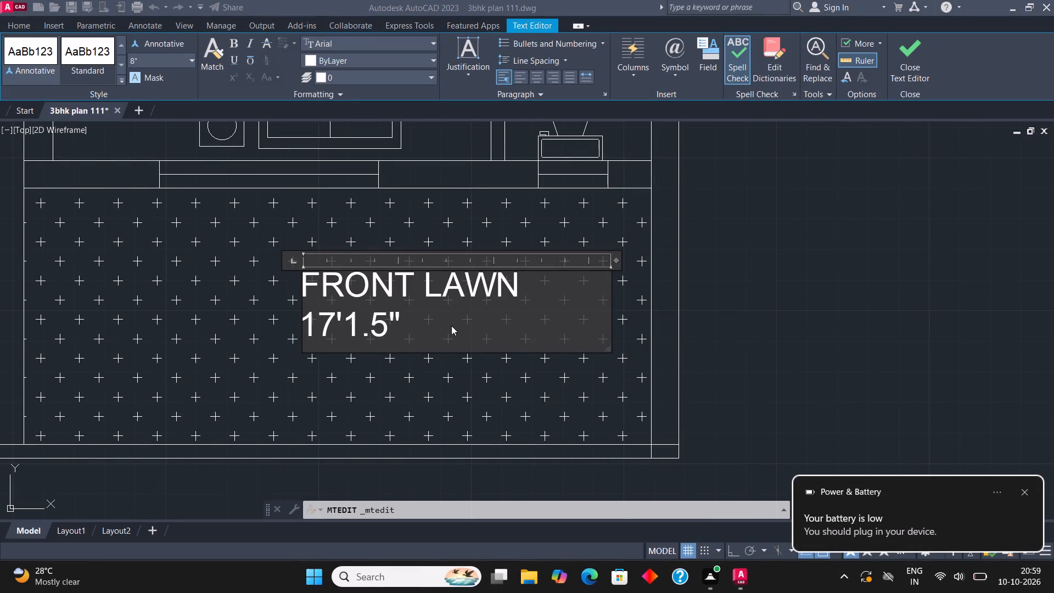
key(asterisk)
click(424, 317)
key(asterisk)
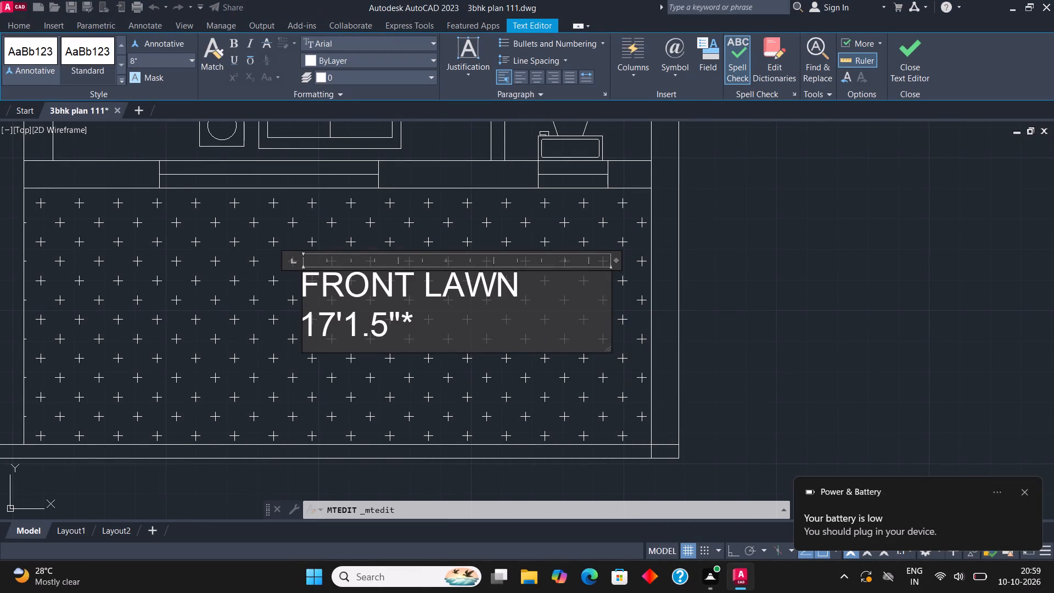
text(7')
click(898, 53)
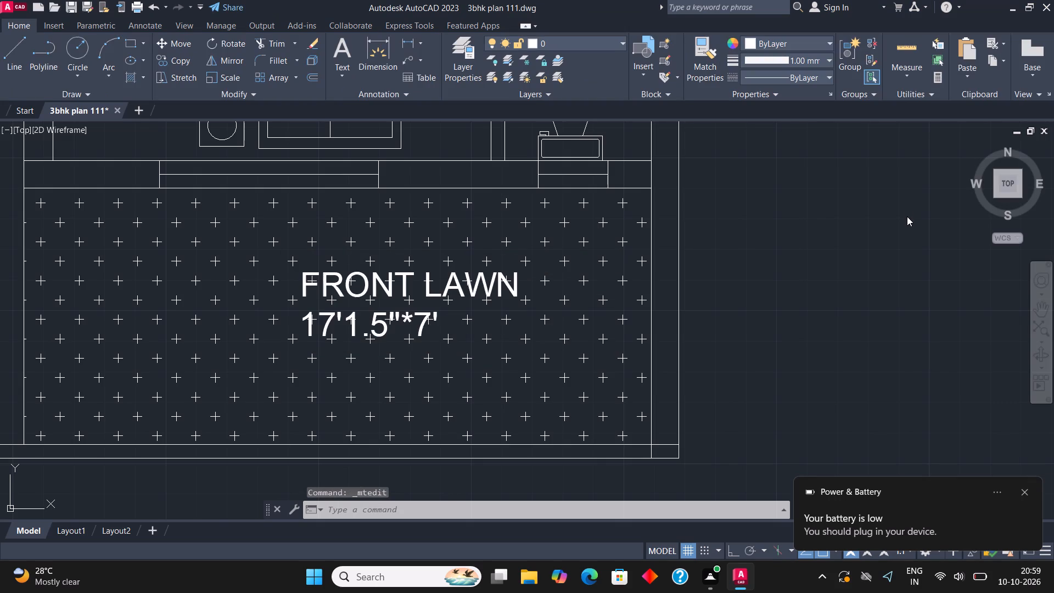
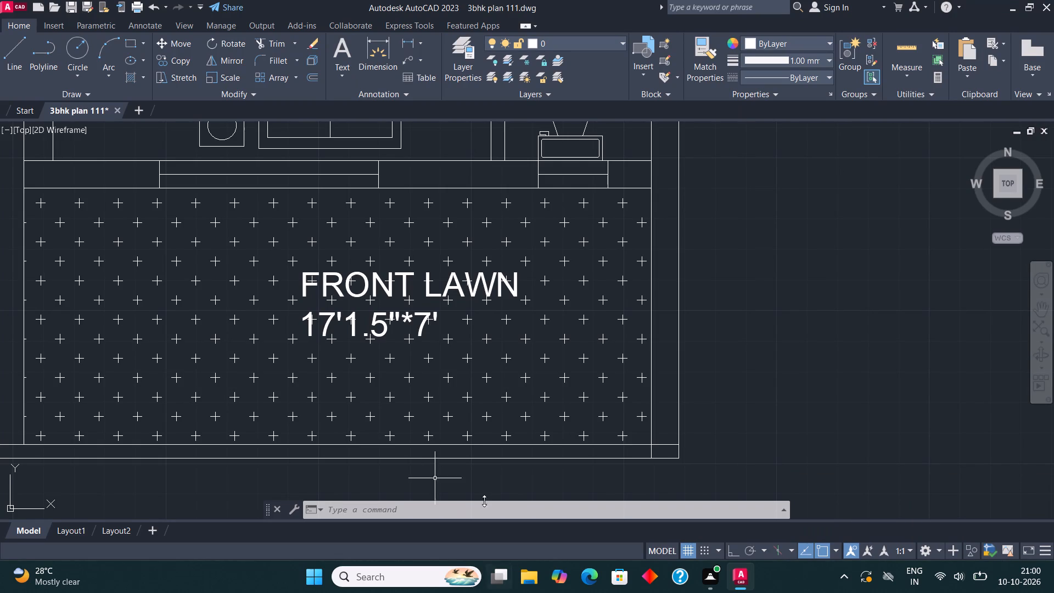
Change the label over the toilet north of the front lawn to read BATH with 4'*6' on the second line.
scroll(355, 340, down, 1)
middle_drag(371, 342, 534, 332)
scroll(477, 315, down, 1)
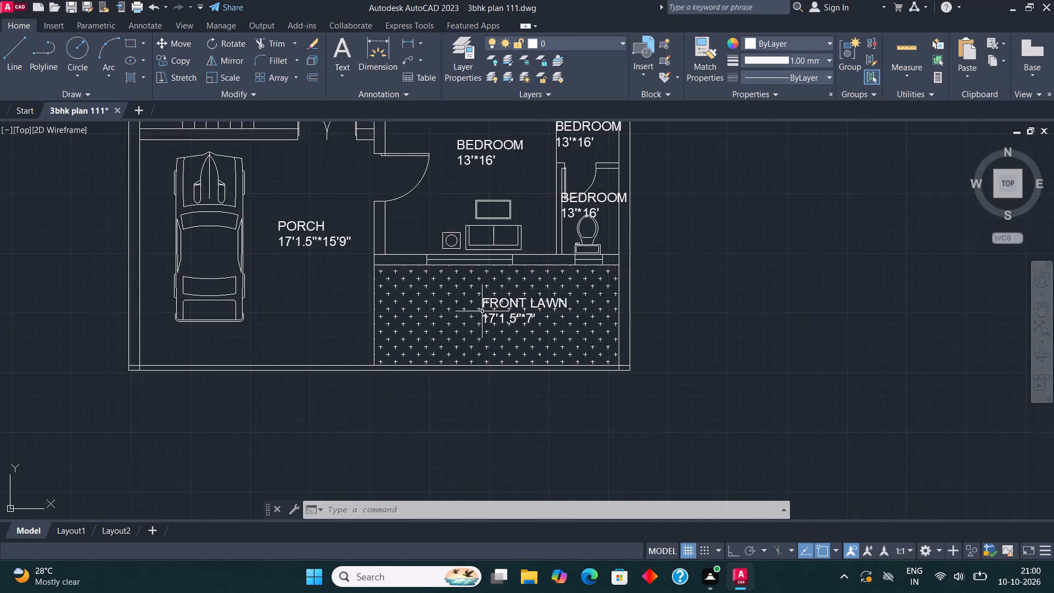
middle_drag(487, 312, 551, 360)
middle_drag(697, 183, 648, 203)
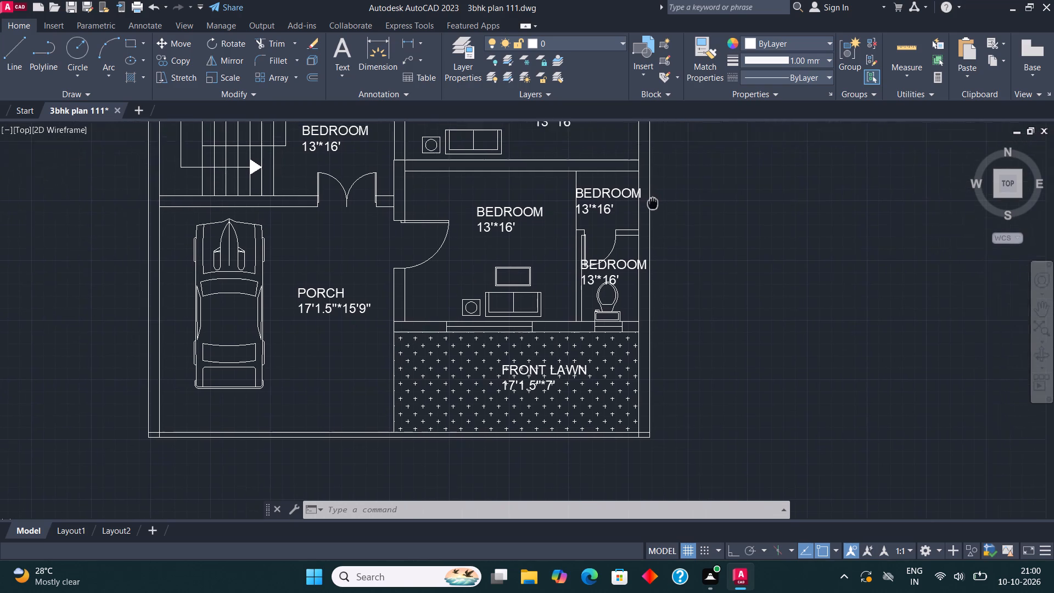
middle_drag(648, 203, 590, 239)
scroll(535, 310, up, 3)
middle_drag(529, 309, 480, 312)
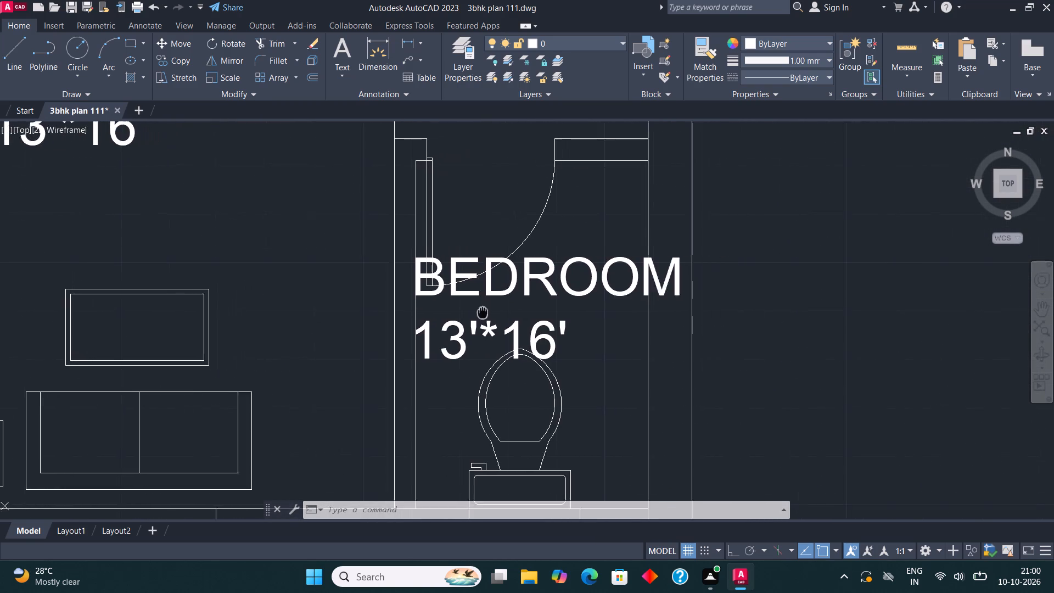
middle_drag(480, 312, 469, 315)
click(490, 297)
right_click(490, 297)
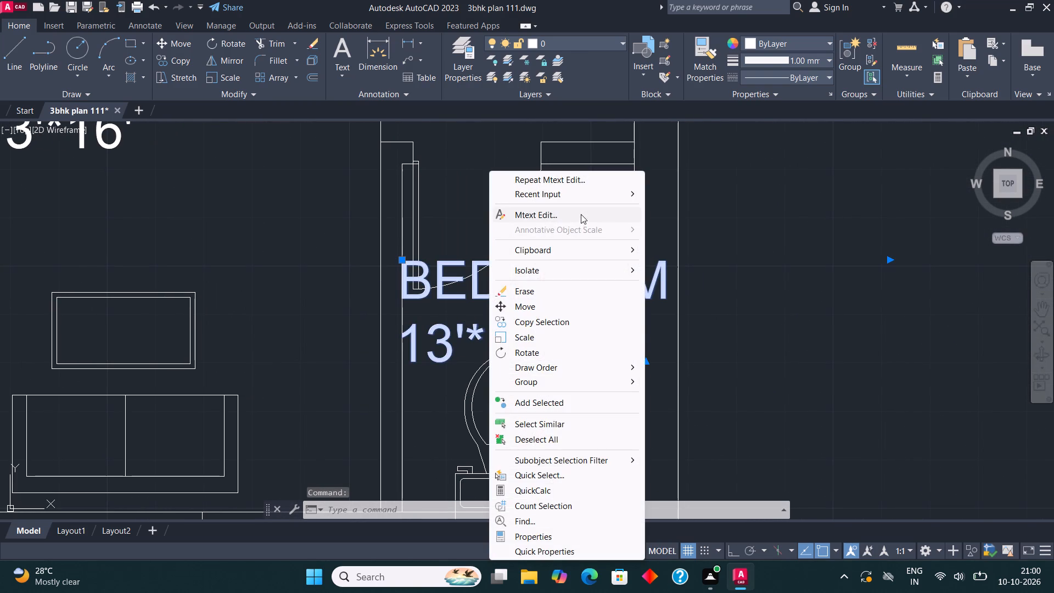
click(581, 214)
click(576, 338)
key(BackSpace)
key(BackSpace)
key(BackSpace)
key(BackSpace)
key(BackSpace)
key(BackSpace)
key(BackSpace)
key(BackSpace)
key(BackSpace)
key(BackSpace)
key(BackSpace)
key(BackSpace)
key(BackSpace)
key(BackSpace)
key(BackSpace)
key(BackSpace)
key(BackSpace)
key(BackSpace)
key(BackSpace)
key(BackSpace)
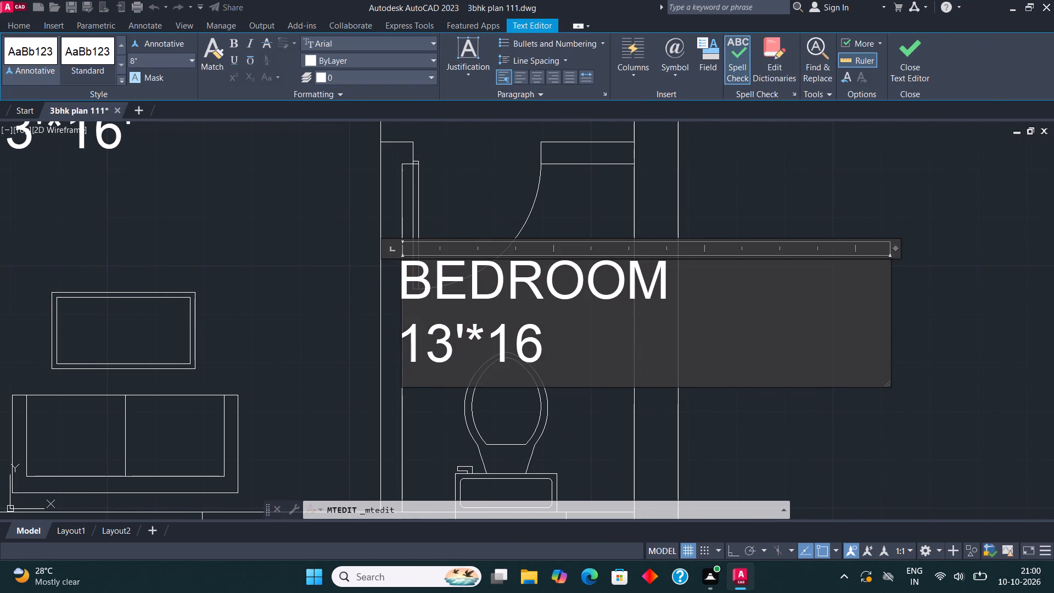
text(BATH)
key(Return)
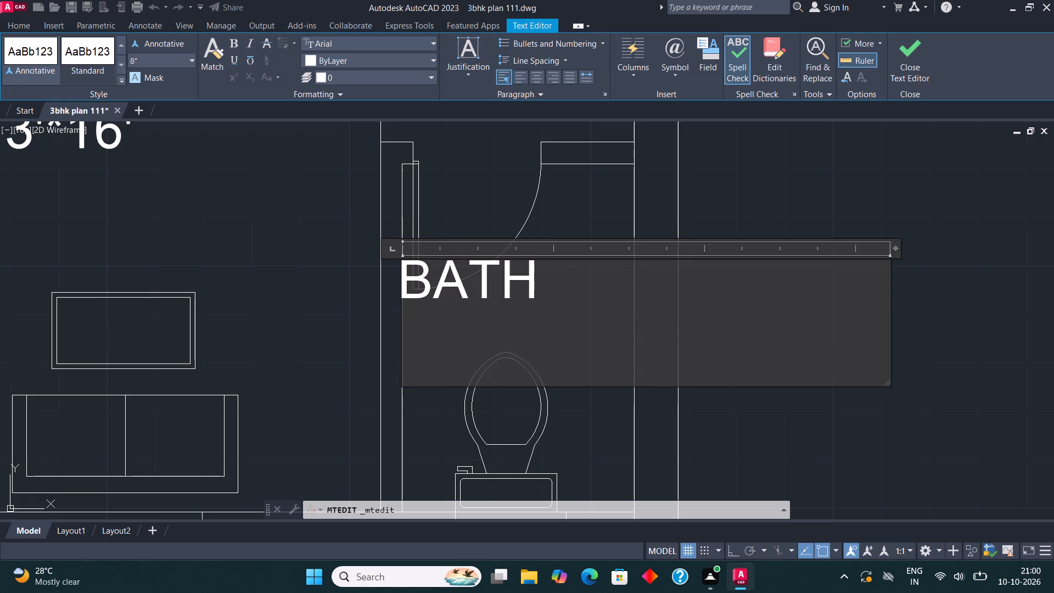
text(4')
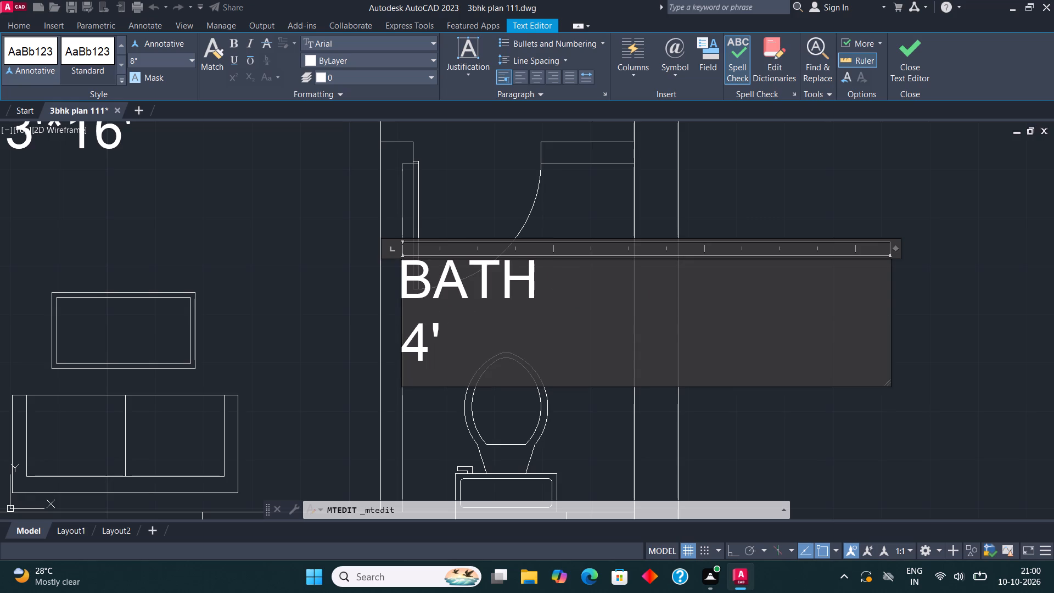
key(asterisk)
text(6')
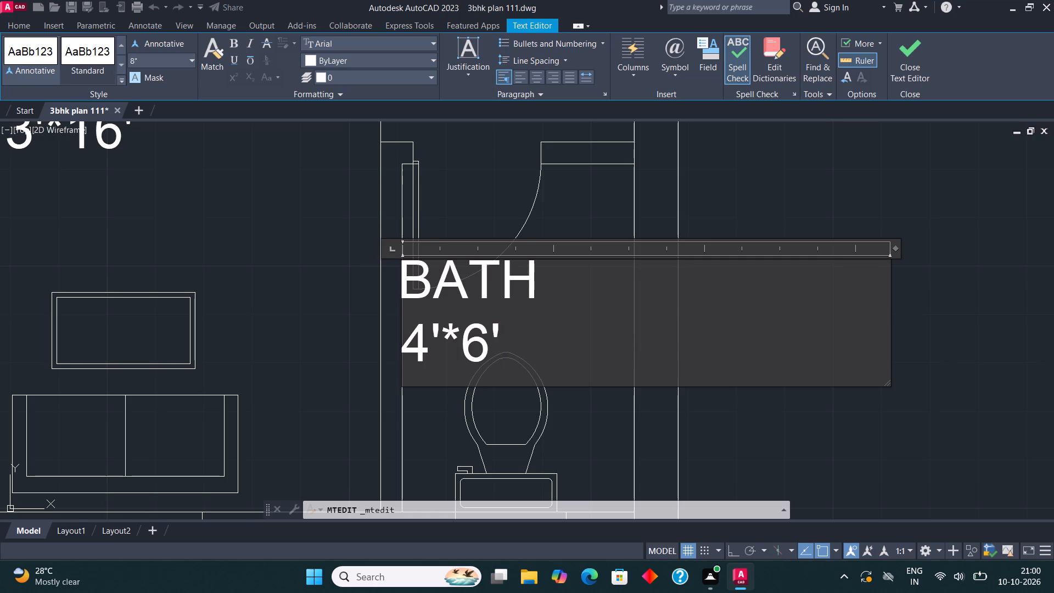
click(907, 48)
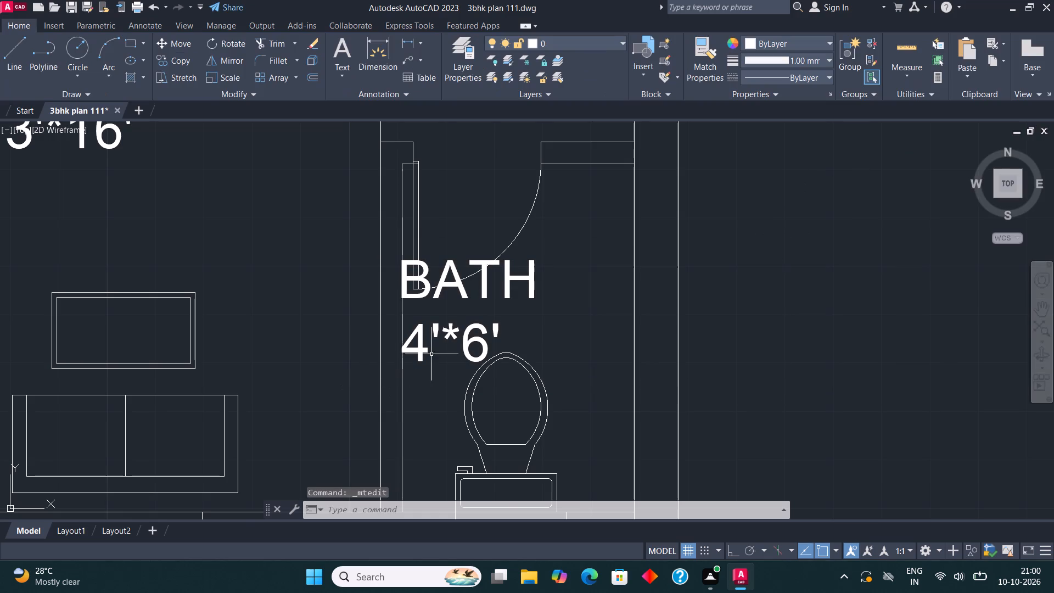
Move the BATH label east so it sits over the toilet, clear of the west wall.
click(421, 343)
click(413, 309)
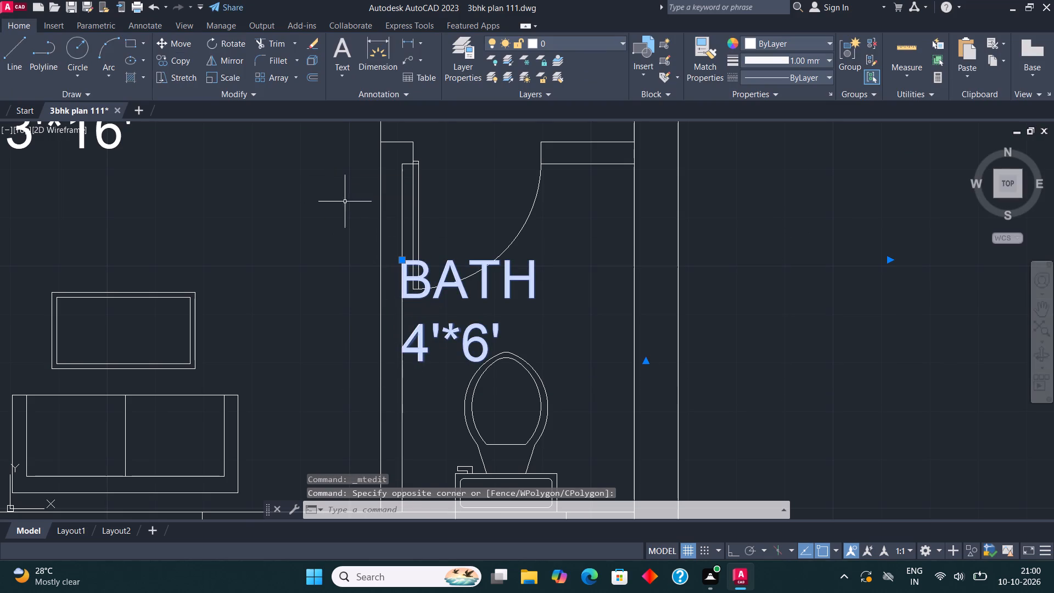
click(181, 43)
click(452, 320)
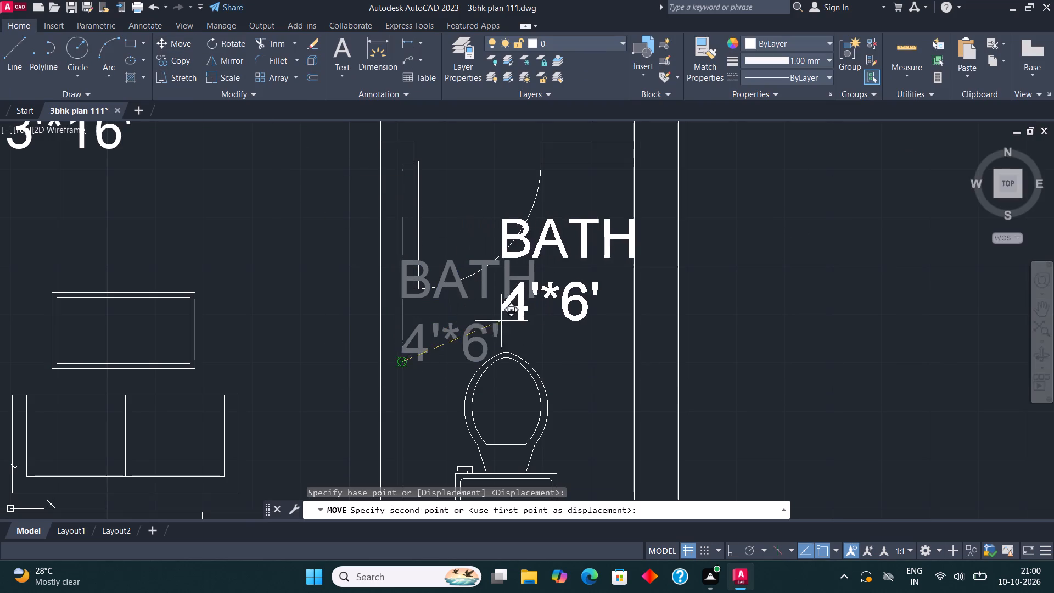
click(501, 354)
Delete the BEDROOM label in the small space directly north of the 4'*6' bath.
scroll(505, 269, down, 2)
middle_drag(528, 278, 560, 283)
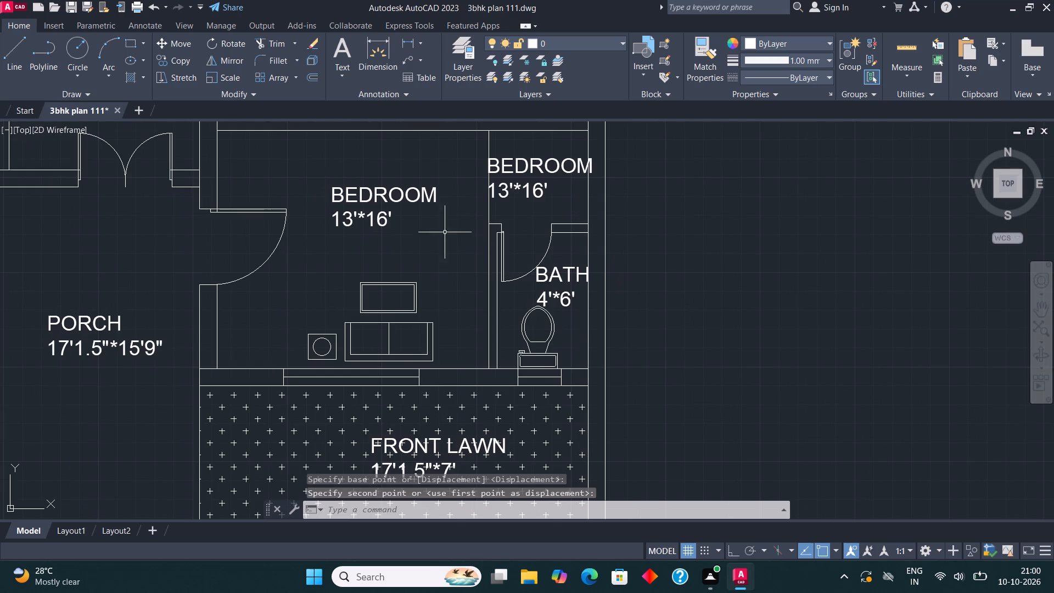
scroll(439, 223, down, 1)
middle_drag(439, 224, 423, 350)
scroll(490, 325, up, 1)
click(484, 305)
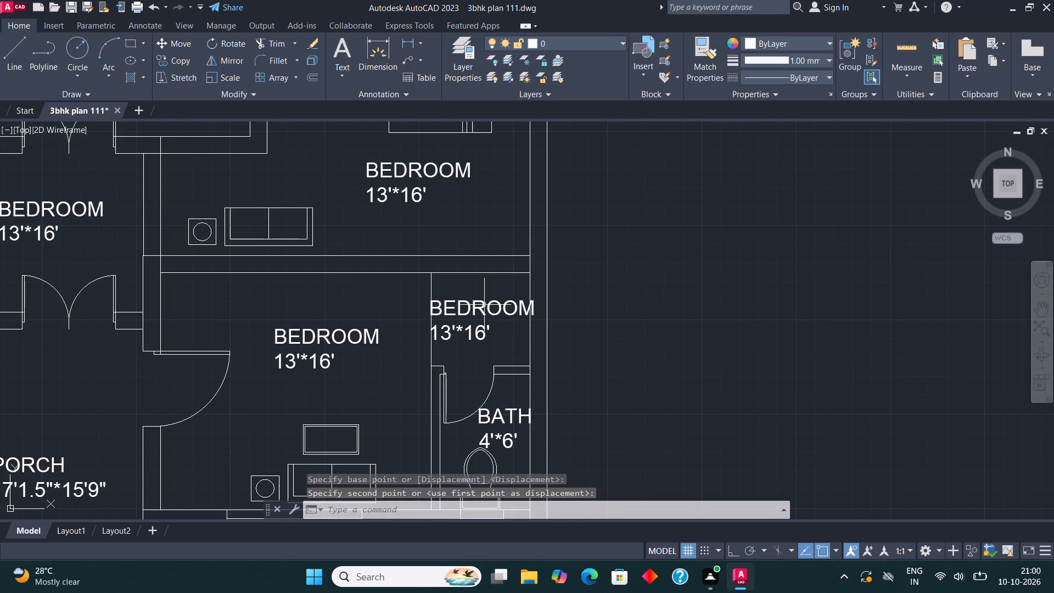
key(BackSpace)
key(Delete)
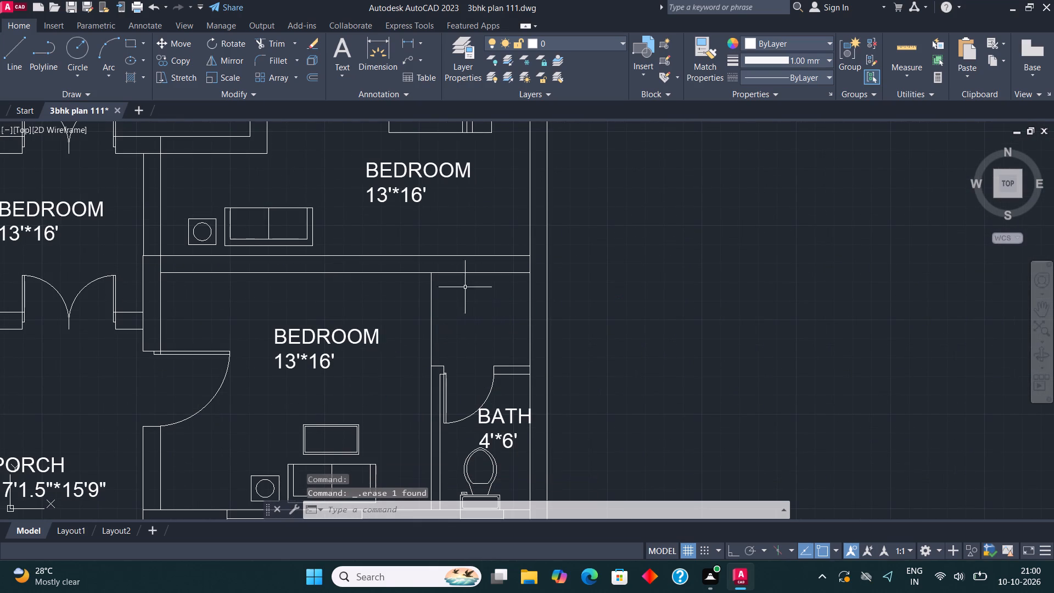
Copy the BEDROOM label from the room north of the front lawn into the small space north of the bath.
middle_drag(483, 300, 505, 452)
scroll(497, 449, down, 1)
scroll(405, 195, down, 1)
middle_drag(416, 227, 426, 361)
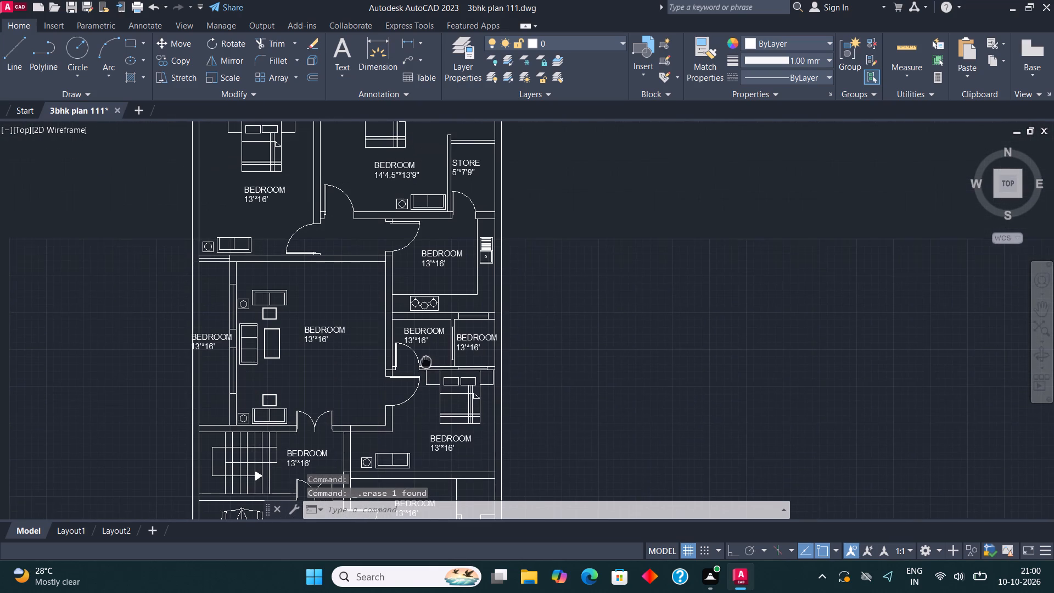
middle_drag(426, 361, 426, 362)
middle_drag(278, 185, 296, 364)
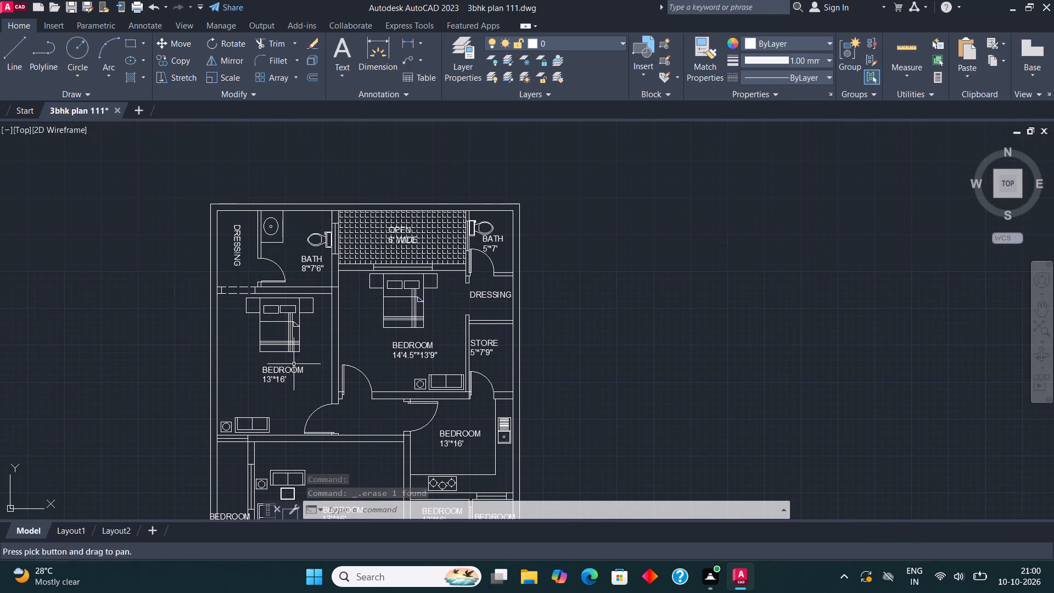
scroll(344, 204, down, 2)
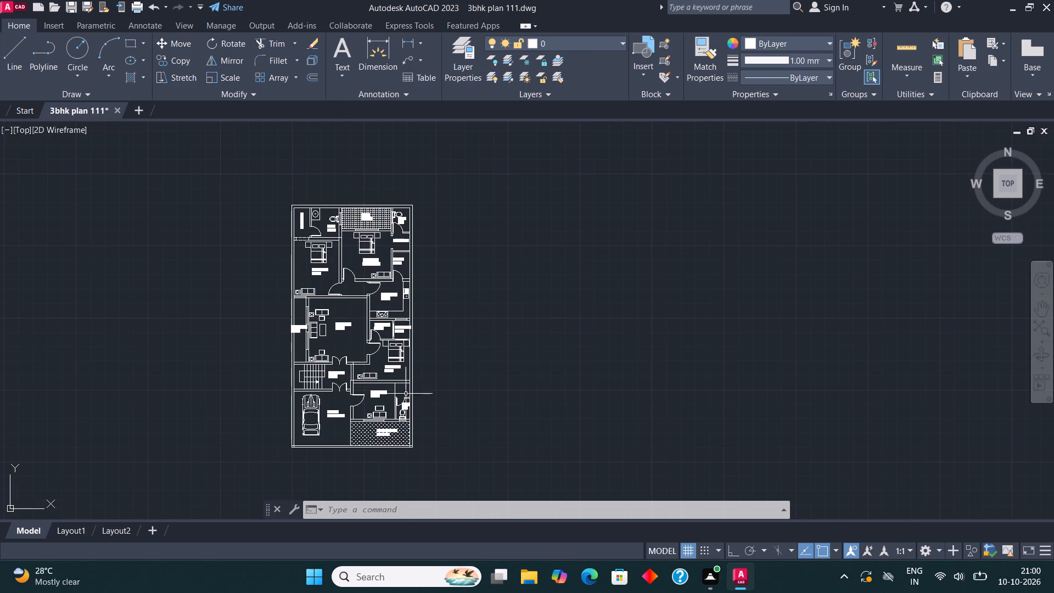
scroll(394, 408, up, 3)
middle_drag(386, 392, 346, 329)
scroll(299, 282, up, 1)
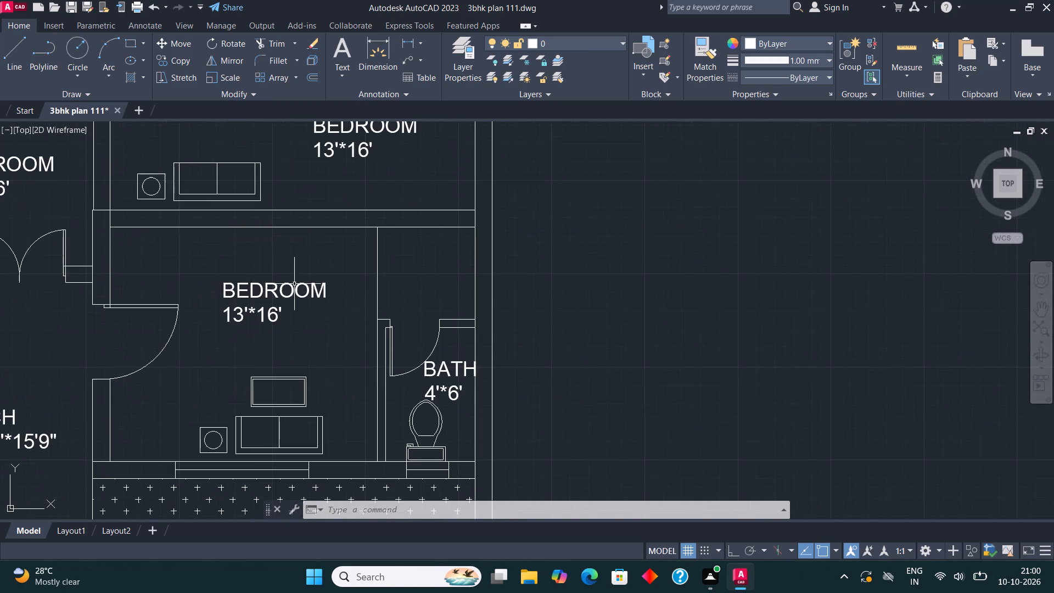
click(291, 287)
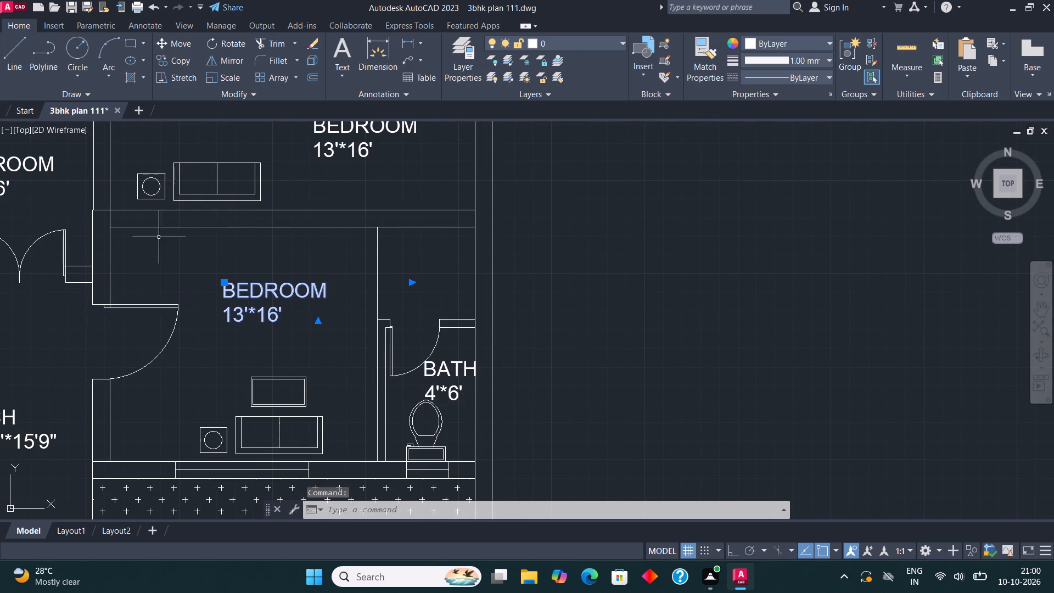
click(181, 55)
click(223, 268)
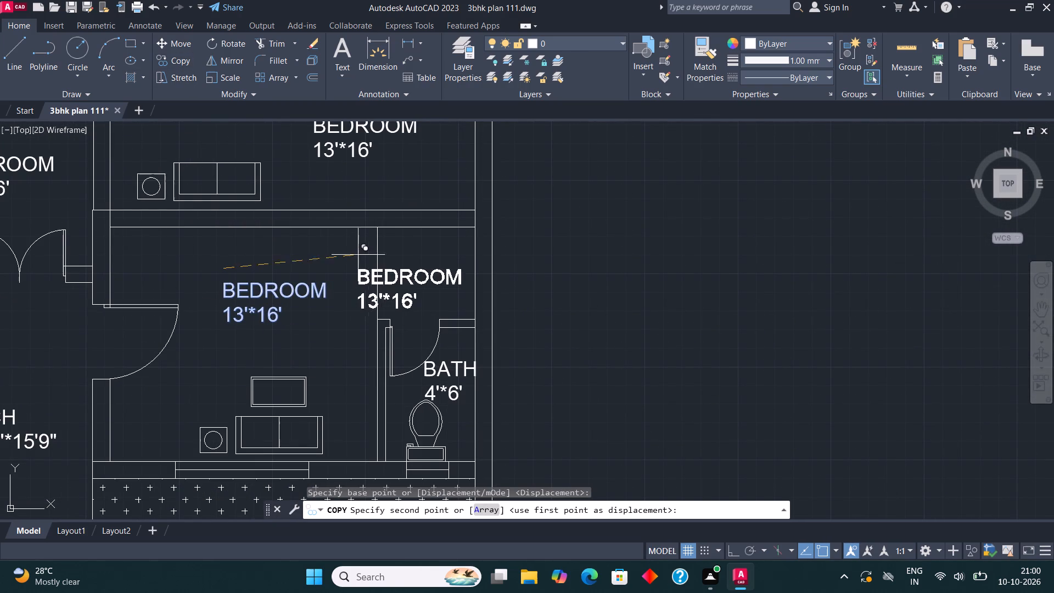
click(372, 245)
key(Escape)
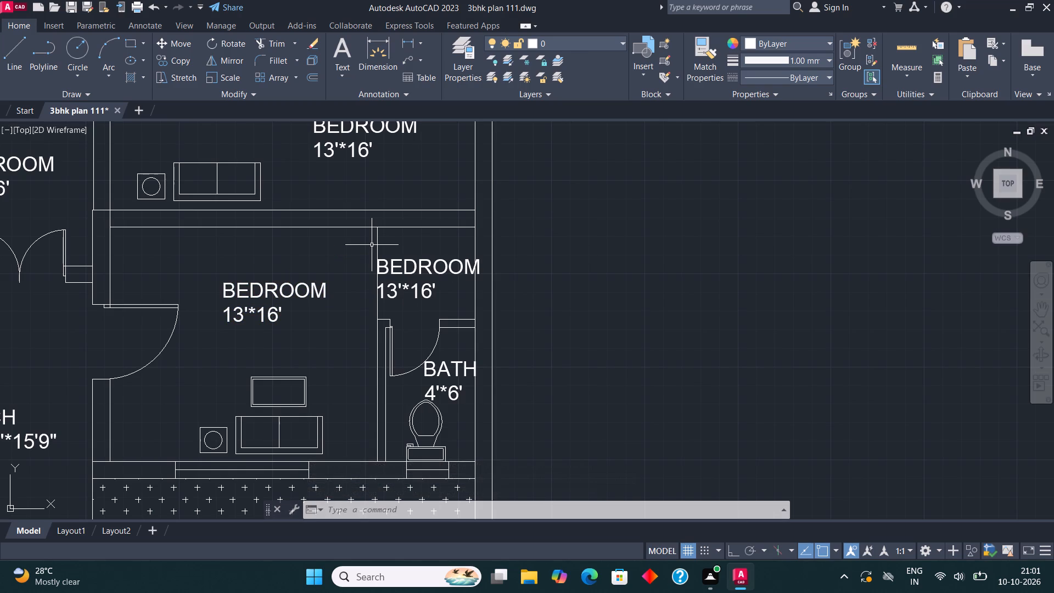
Change the copied label in the small space north of the bath to read only DRESSING.
click(436, 270)
right_click(435, 270)
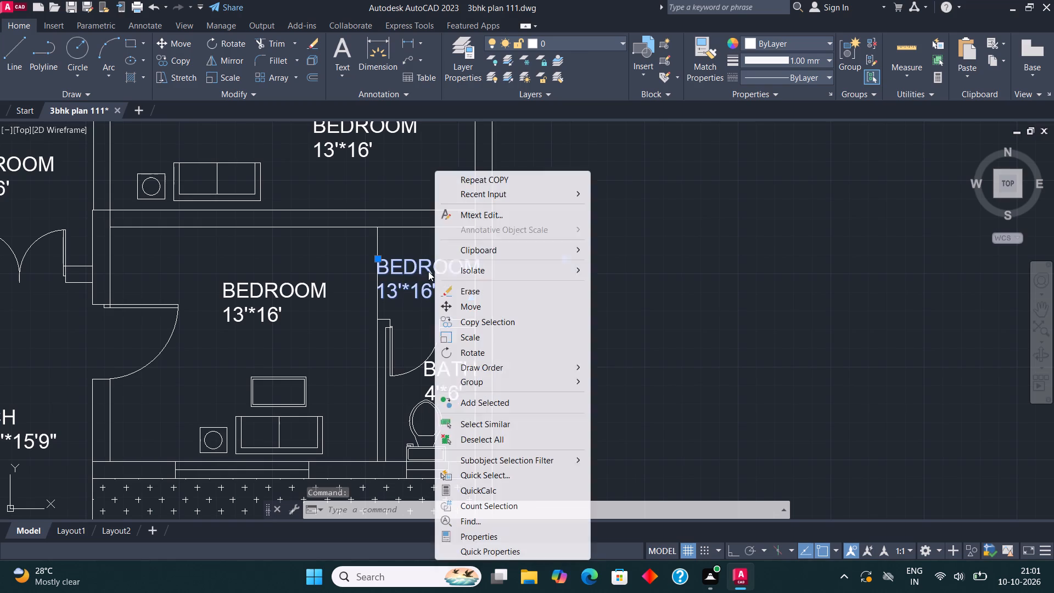
click(511, 217)
click(464, 295)
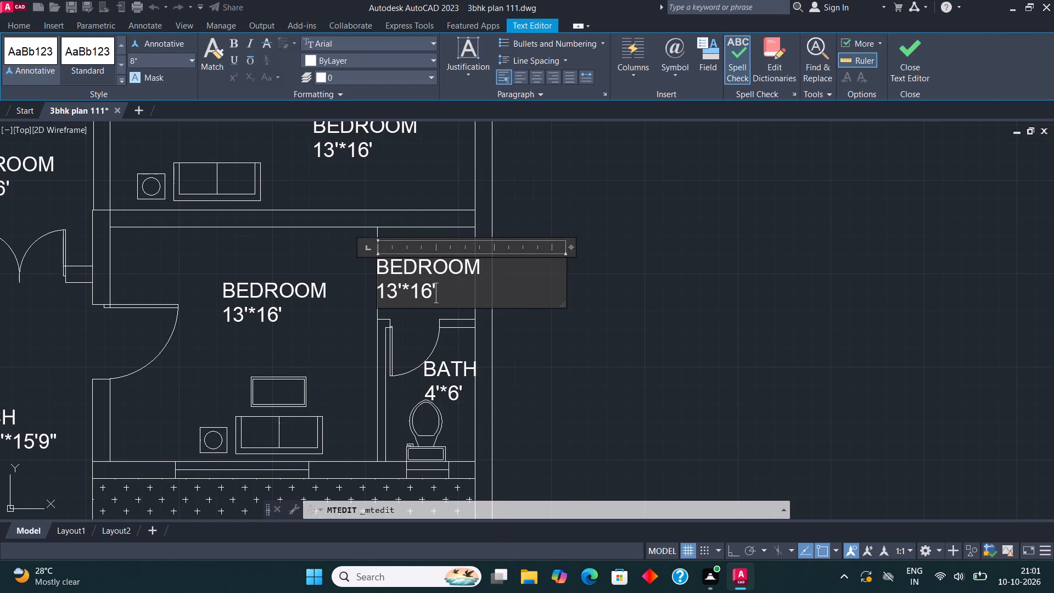
key(BackSpace)
key(BackSpace)
key(BackSpace)
key(BackSpace)
key(BackSpace)
key(BackSpace)
key(BackSpace)
key(BackSpace)
key(BackSpace)
key(BackSpace)
key(BackSpace)
key(BackSpace)
key(BackSpace)
key(BackSpace)
key(BackSpace)
key(BackSpace)
key(BackSpace)
key(BackSpace)
key(BackSpace)
key(BackSpace)
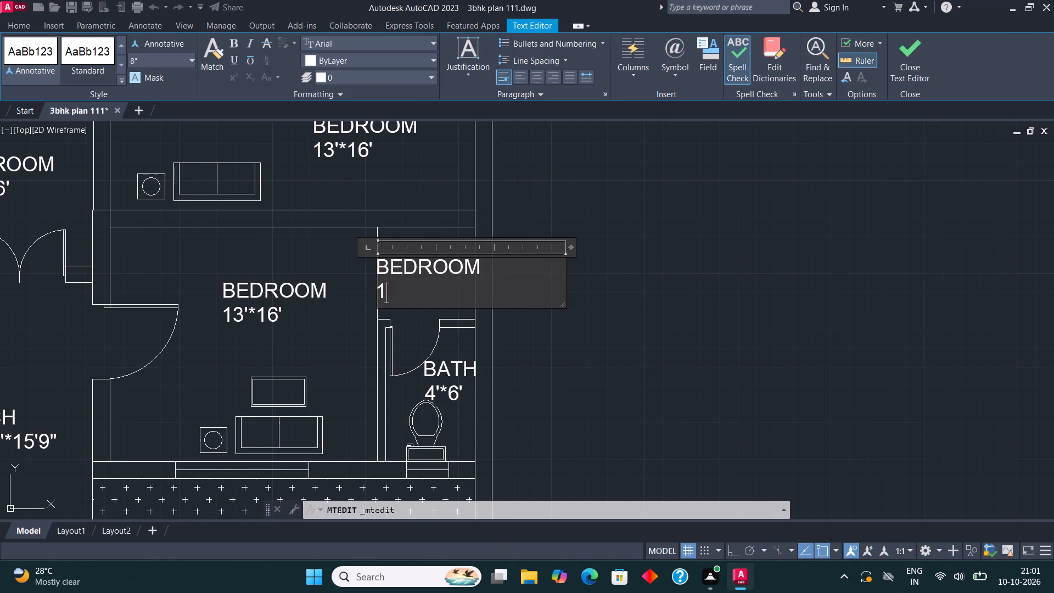
text(DRESSIN)
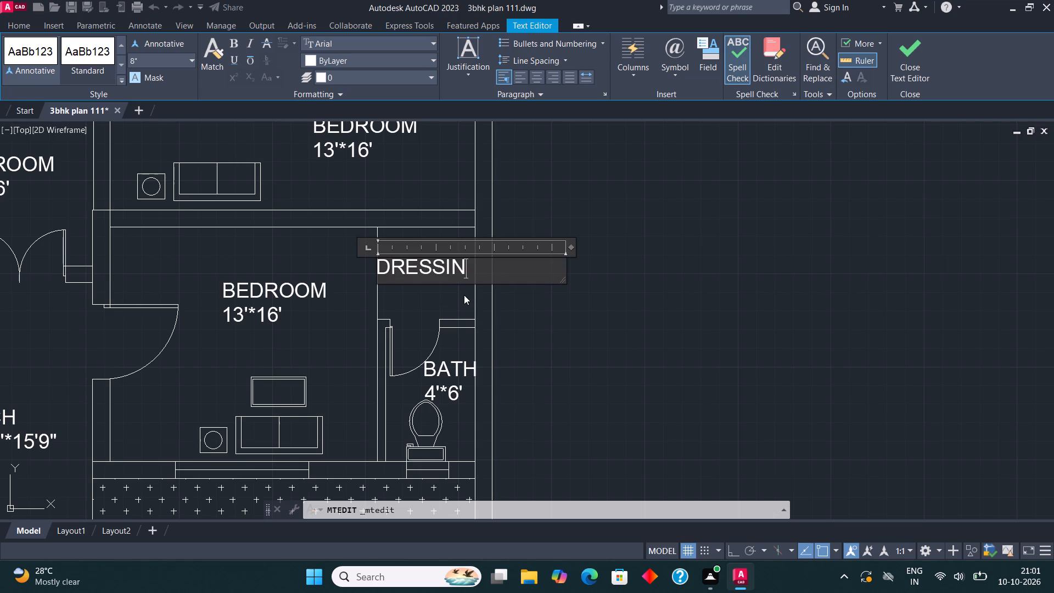
key(g)
click(915, 54)
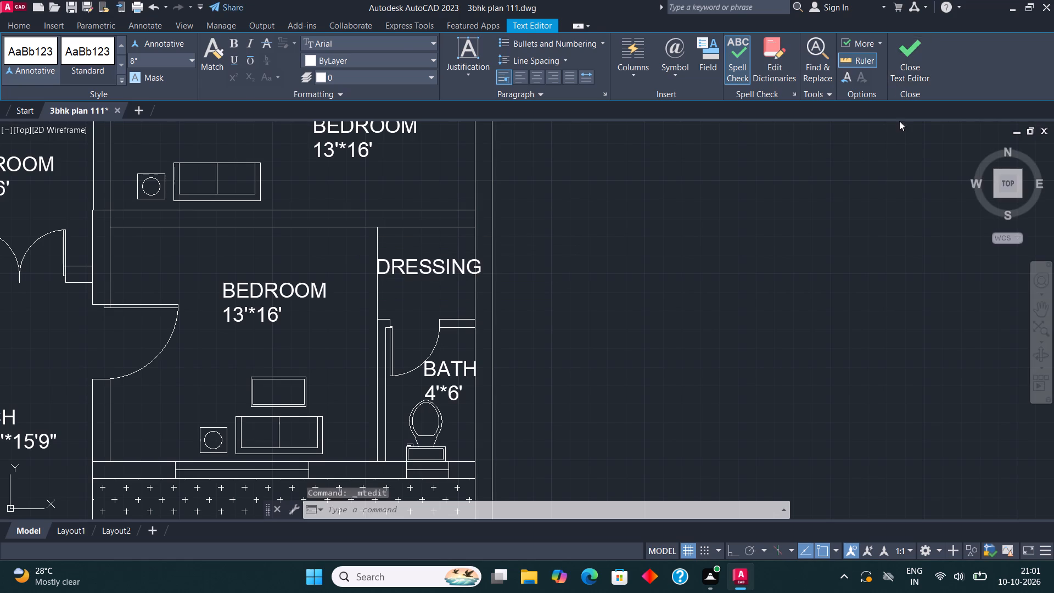
Change the BEDROOM label in the room north of the front lawn to DRAWING ROOM with the size 11'11.5"*10'6" beneath.
scroll(541, 286, down, 1)
middle_drag(545, 289, 636, 295)
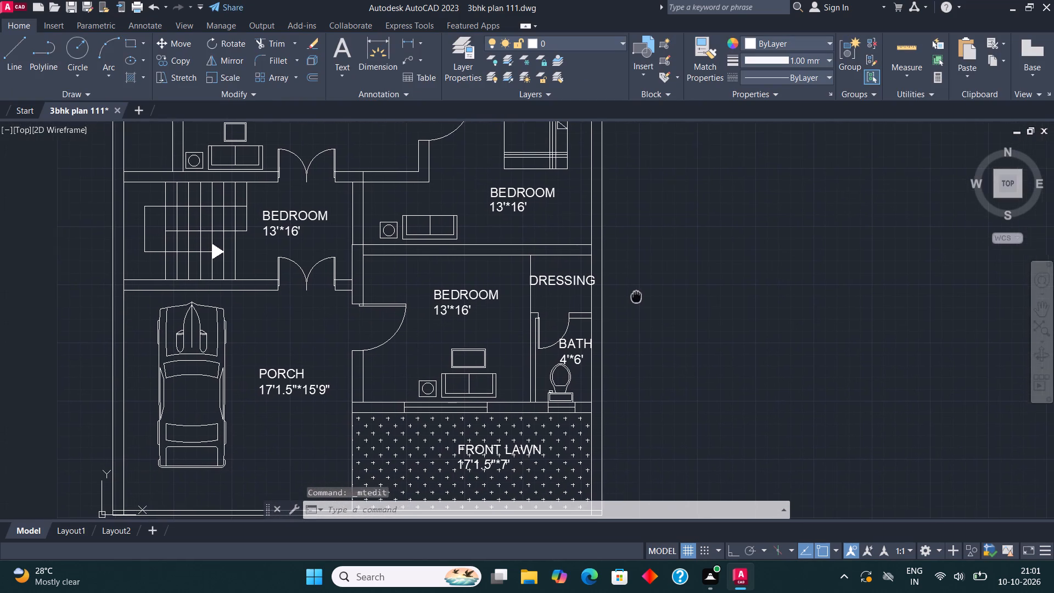
middle_drag(636, 295, 638, 294)
scroll(473, 303, up, 1)
click(461, 292)
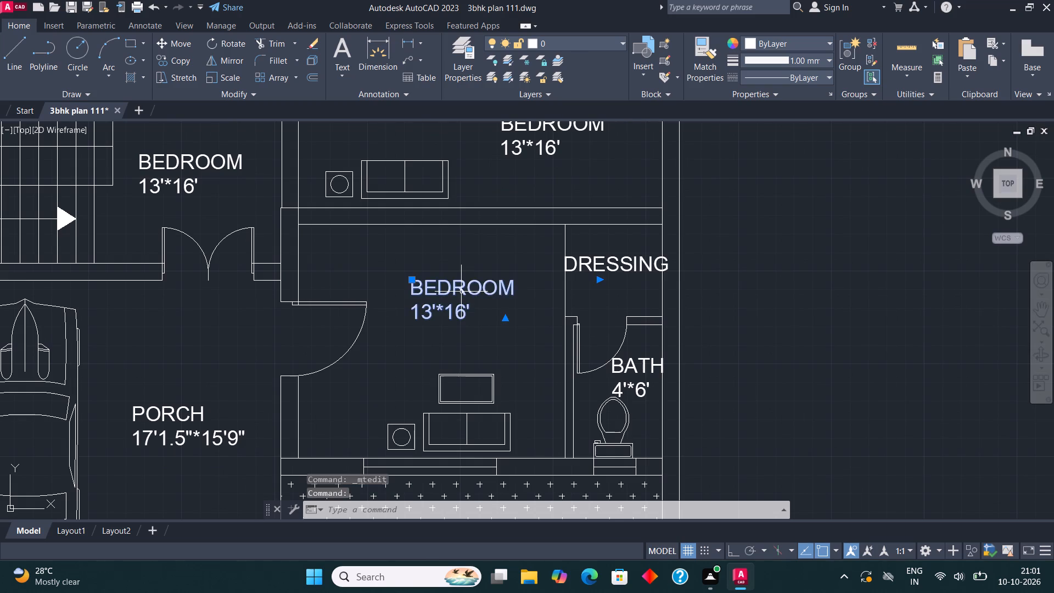
right_click(461, 292)
click(520, 210)
click(502, 315)
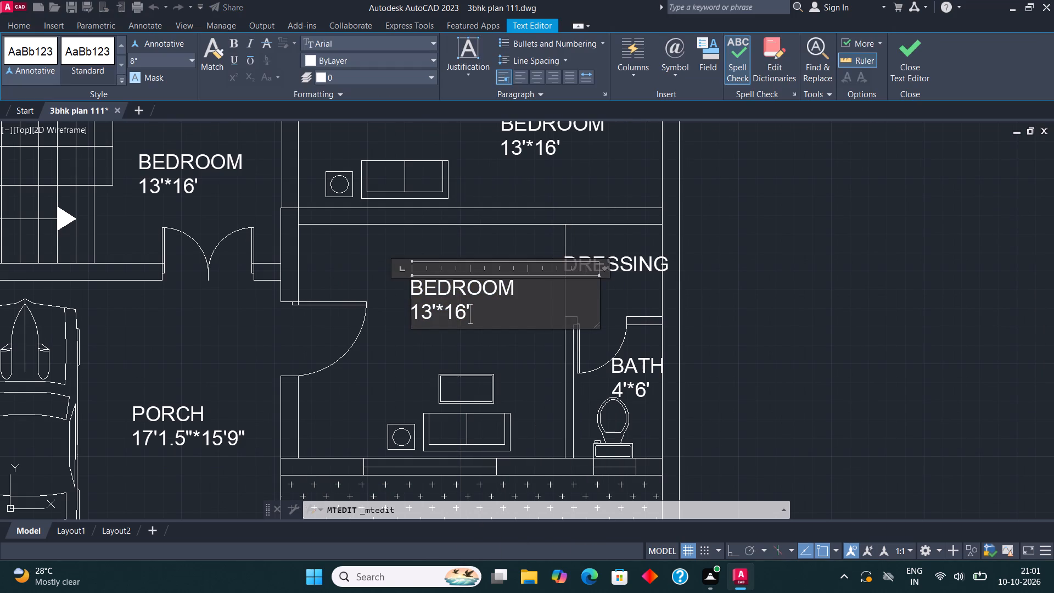
key(BackSpace)
key(BackSpace)
key(BackSpace)
key(BackSpace)
key(BackSpace)
key(BackSpace)
key(BackSpace)
key(BackSpace)
key(BackSpace)
key(BackSpace)
key(BackSpace)
key(BackSpace)
key(BackSpace)
key(BackSpace)
key(BackSpace)
key(BackSpace)
key(BackSpace)
key(BackSpace)
key(BackSpace)
key(BackSpace)
text(DRAWING)
key(space)
text(ROOM)
key(Return)
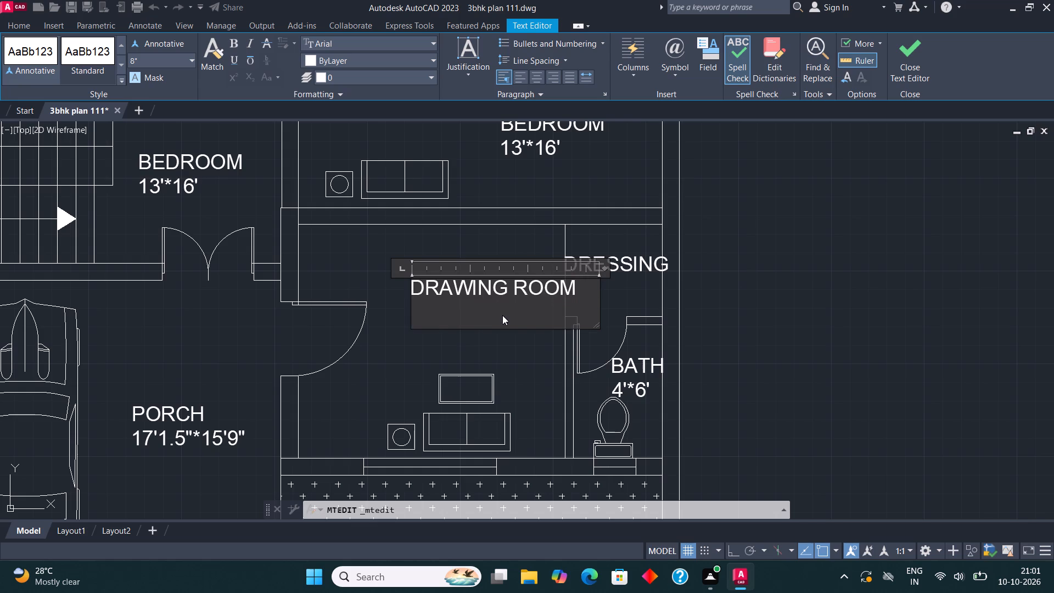
text(11;)
key(BackSpace)
key(apostrophe)
text(11.5"*)
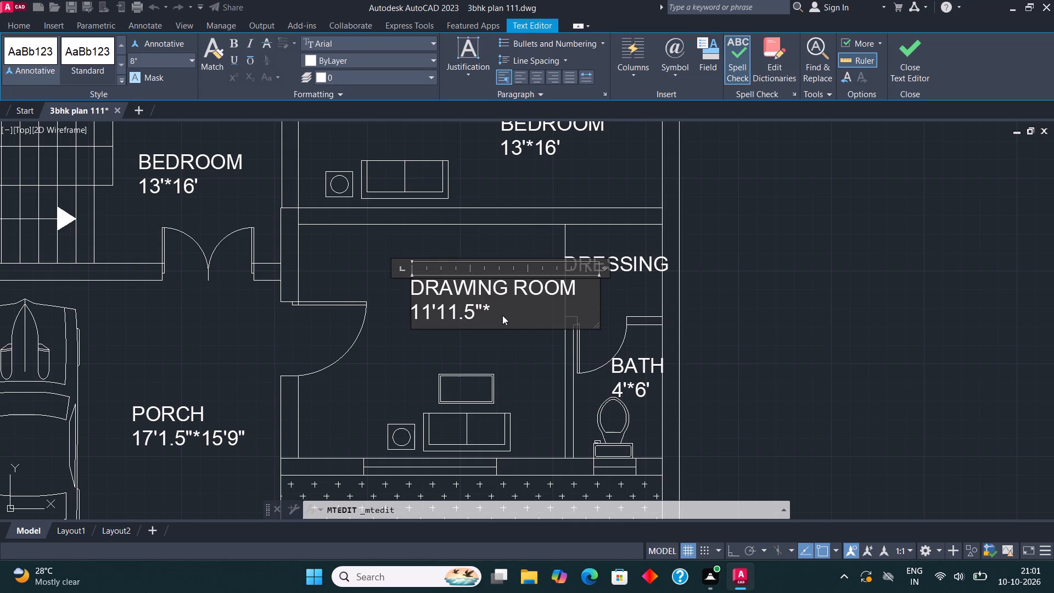
text(10'9)
key(BackSpace)
text(6")
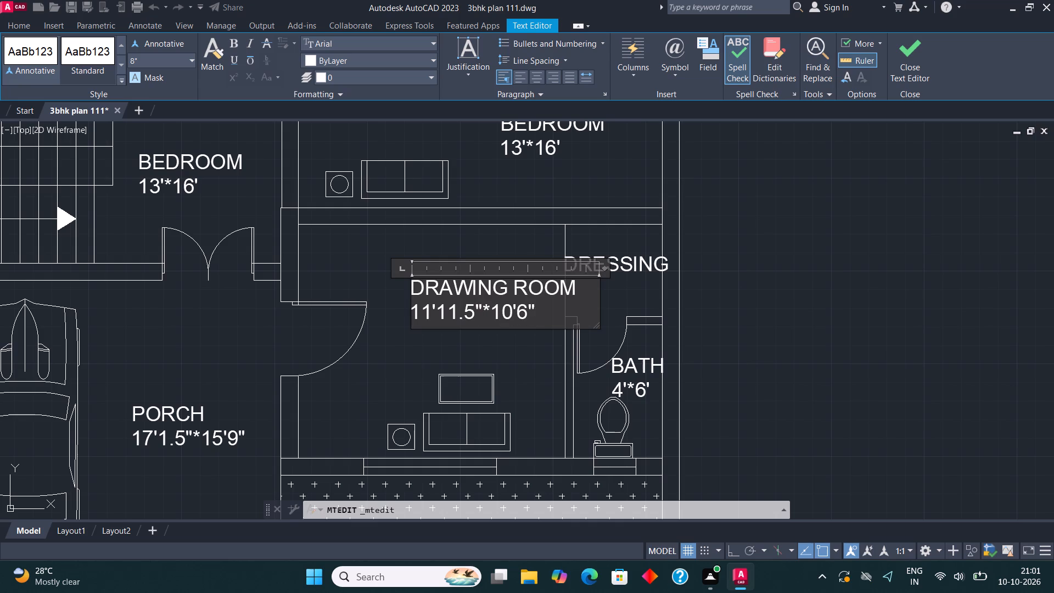
click(921, 48)
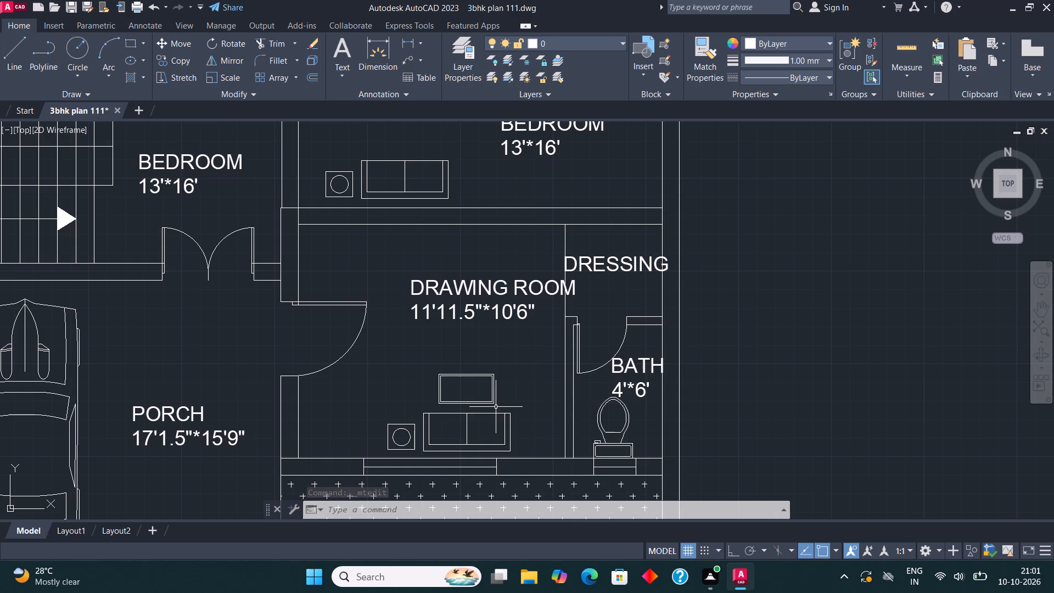
Move the DRAWING ROOM label slightly west so it clears the dressing's west wall.
middle_drag(383, 325, 457, 321)
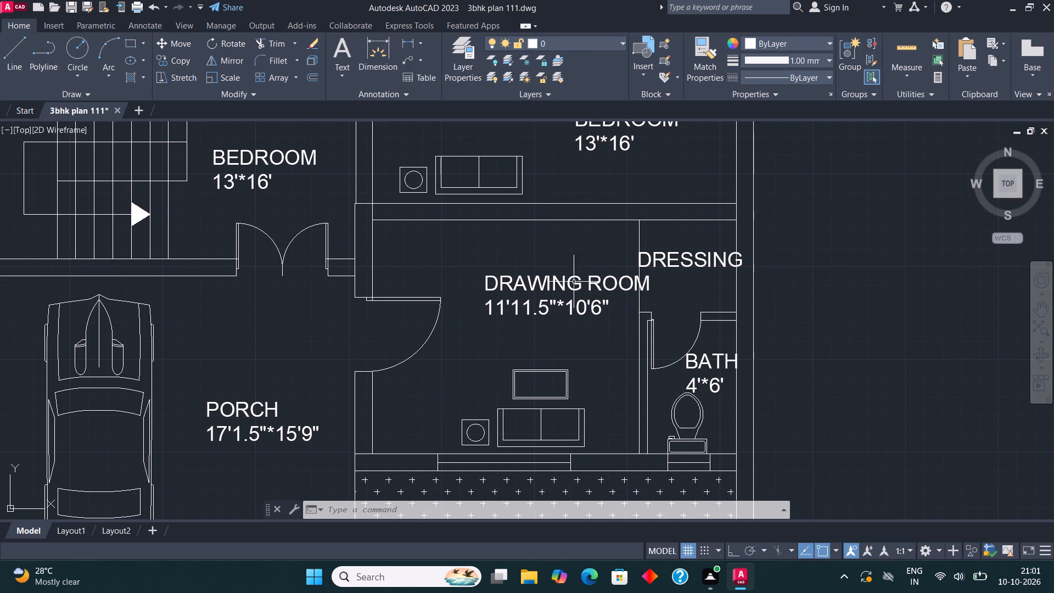
click(564, 282)
click(181, 40)
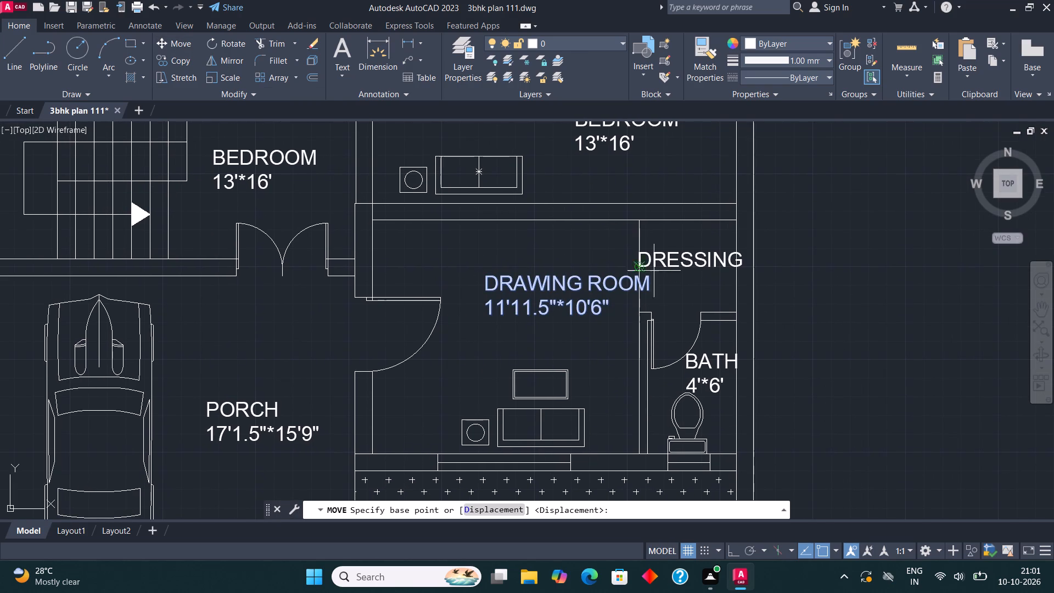
click(547, 295)
click(459, 310)
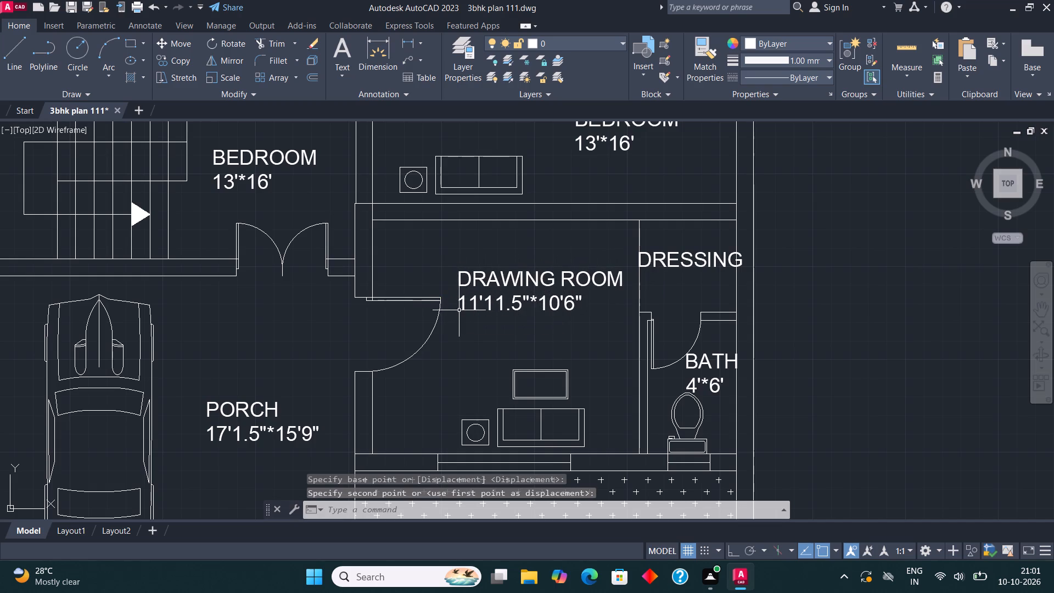
Change the BEDROOM label beside the staircase to ST.LOBBY with 7' WIDE on the second line.
scroll(374, 320, down, 1)
middle_drag(374, 321, 391, 416)
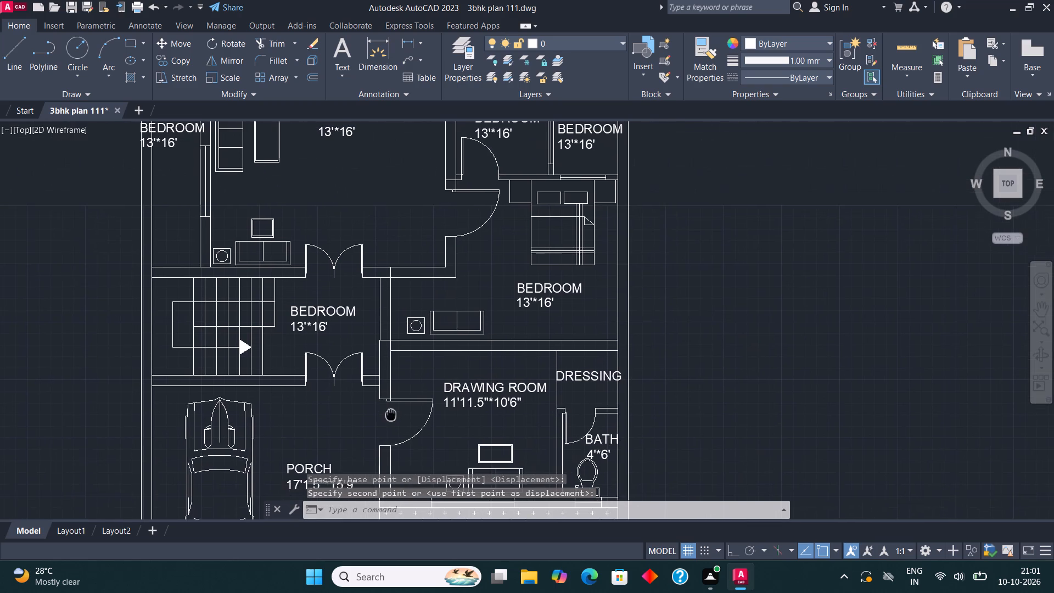
middle_drag(391, 416, 391, 416)
scroll(333, 312, up, 1)
click(310, 318)
right_click(310, 318)
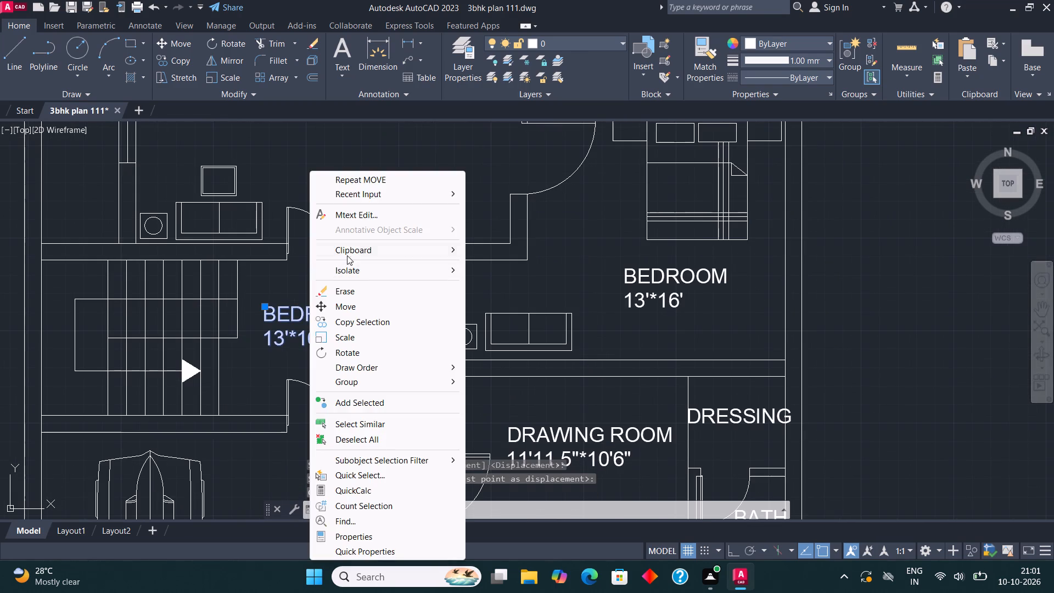
click(371, 212)
click(339, 344)
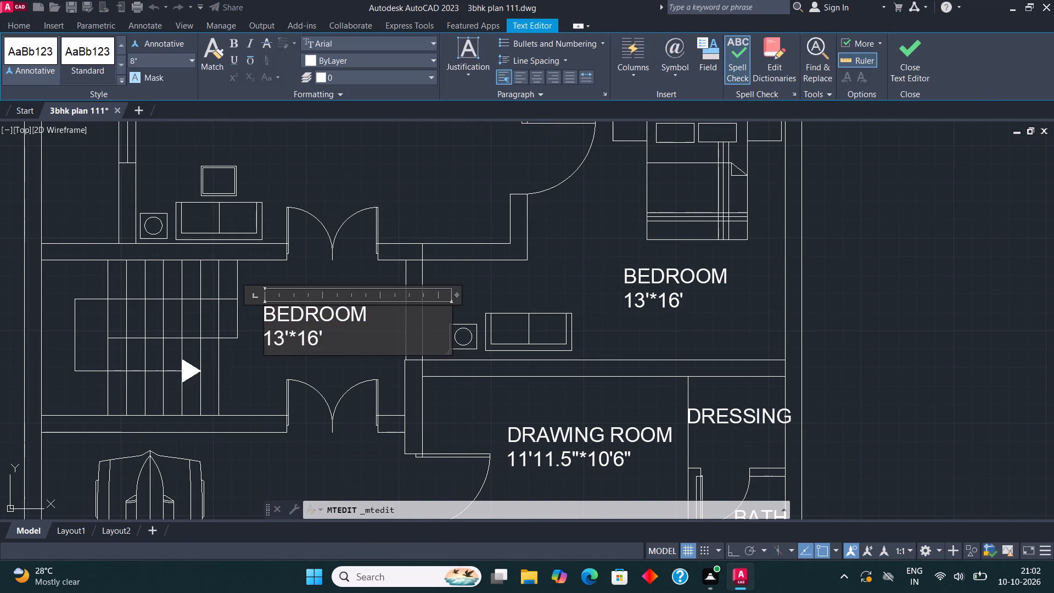
key(BackSpace)
key(BackSpace)
key(BackSpace)
key(BackSpace)
key(BackSpace)
key(BackSpace)
key(BackSpace)
key(BackSpace)
key(BackSpace)
key(BackSpace)
key(BackSpace)
key(BackSpace)
key(BackSpace)
key(BackSpace)
key(BackSpace)
key(BackSpace)
key(BackSpace)
key(BackSpace)
key(BackSpace)
key(BackSpace)
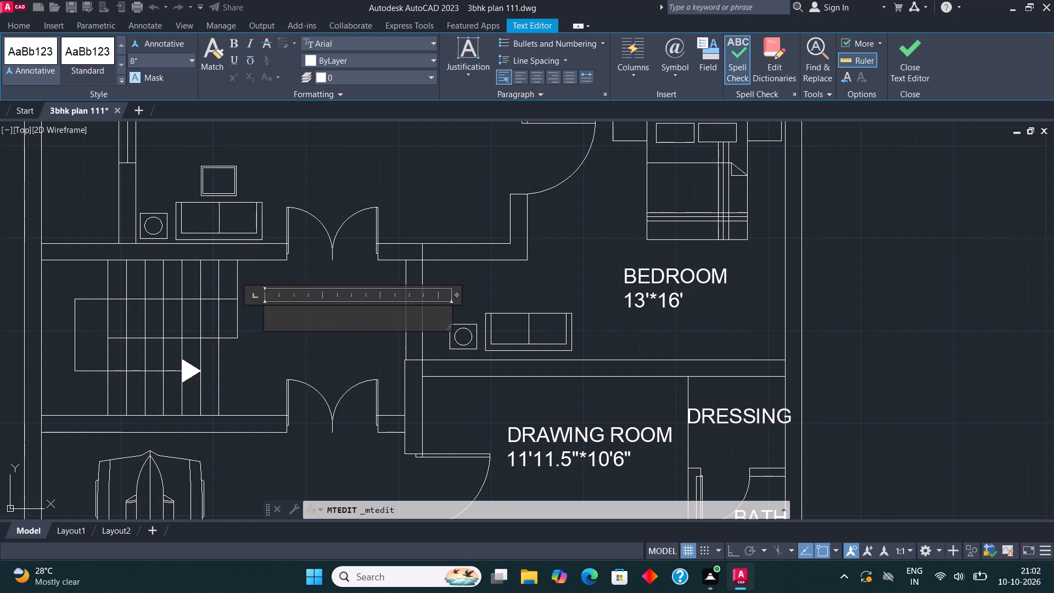
text(ST.)
text(LOBBY)
key(Return)
text(7')
key(space)
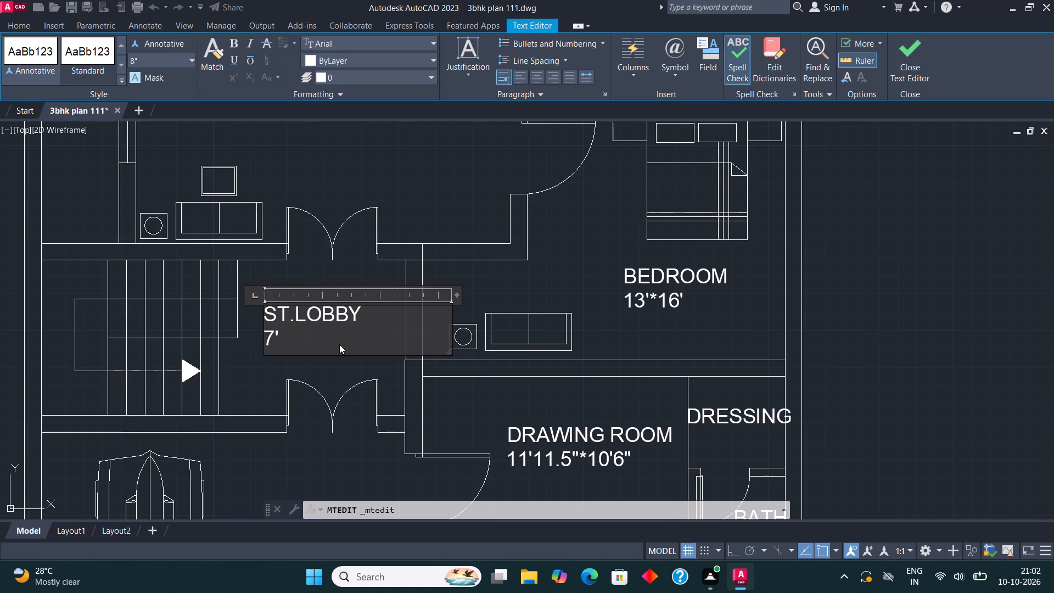
text(WU)
key(BackSpace)
text(IDE)
click(911, 55)
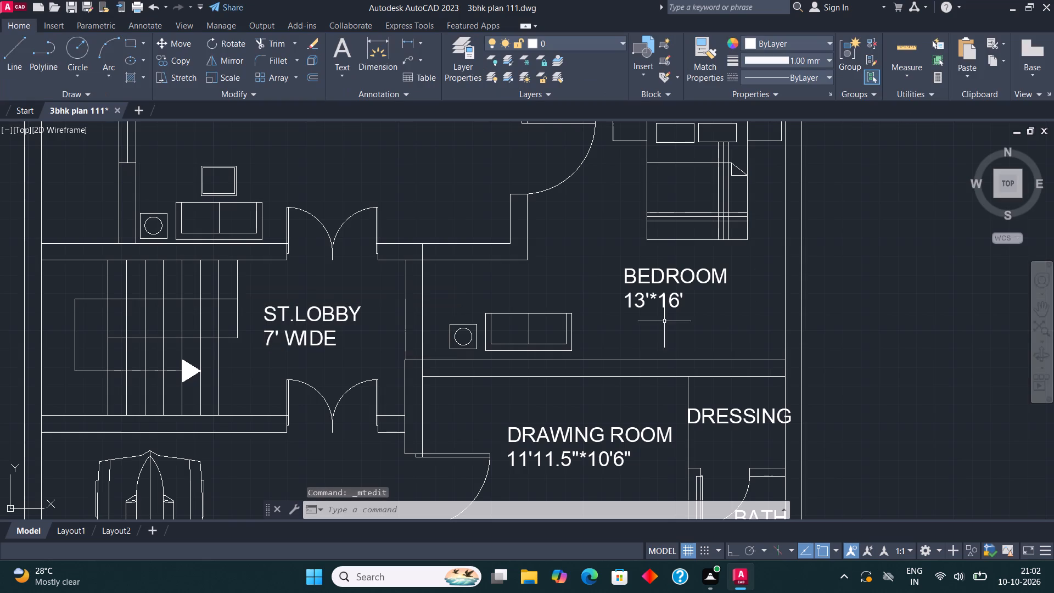
Change the BEDROOM label in the large sofa room north of the stair lobby to TV. LOUNGE, sized 16'10.5"*18'6".
middle_drag(341, 270, 344, 443)
middle_drag(381, 188, 380, 266)
click(363, 250)
right_click(363, 250)
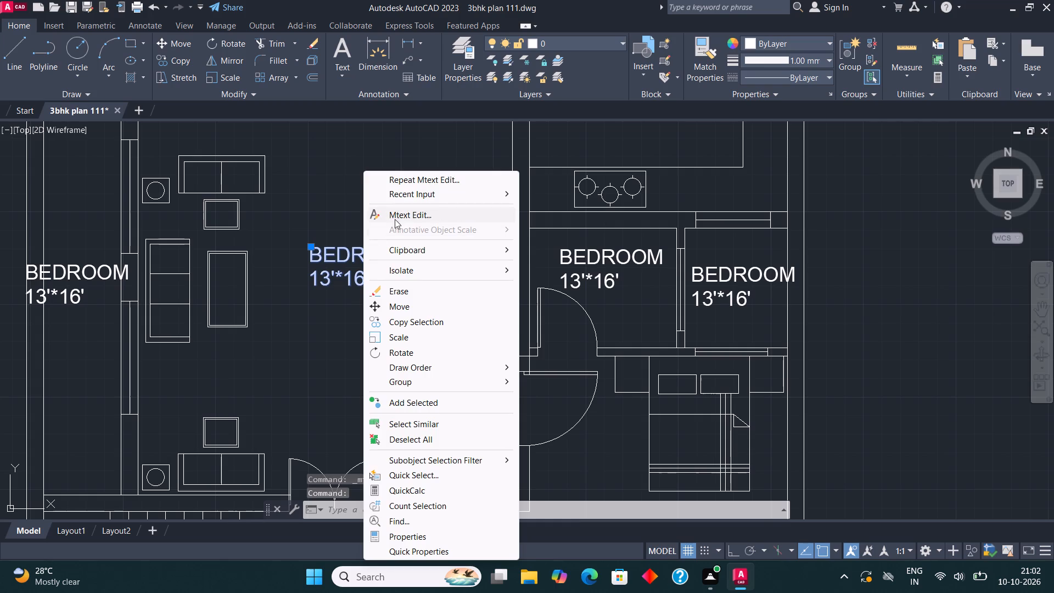
click(402, 216)
click(396, 283)
key(BackSpace)
key(BackSpace)
key(BackSpace)
key(BackSpace)
key(BackSpace)
key(BackSpace)
key(BackSpace)
key(BackSpace)
key(BackSpace)
key(BackSpace)
key(BackSpace)
key(BackSpace)
key(BackSpace)
key(BackSpace)
key(BackSpace)
key(BackSpace)
key(BackSpace)
key(BackSpace)
key(BackSpace)
key(BackSpace)
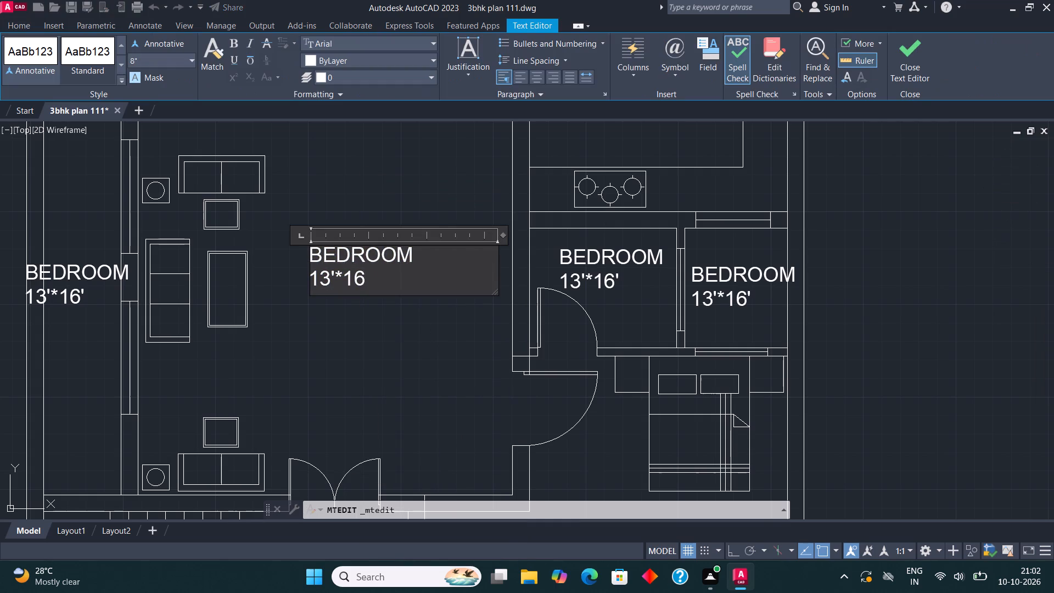
text(TV.)
key(space)
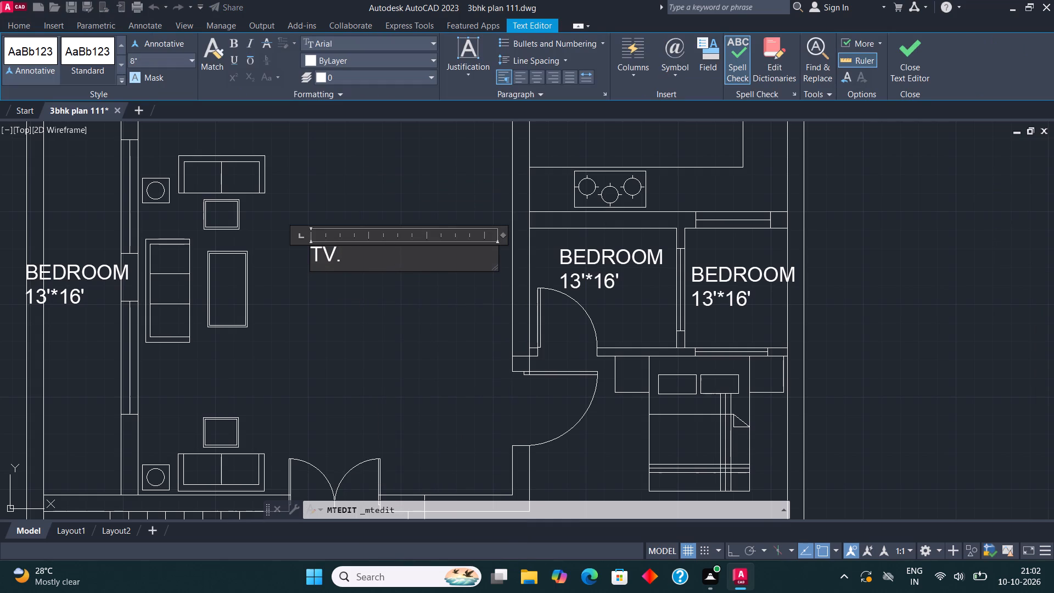
text(LOUN)
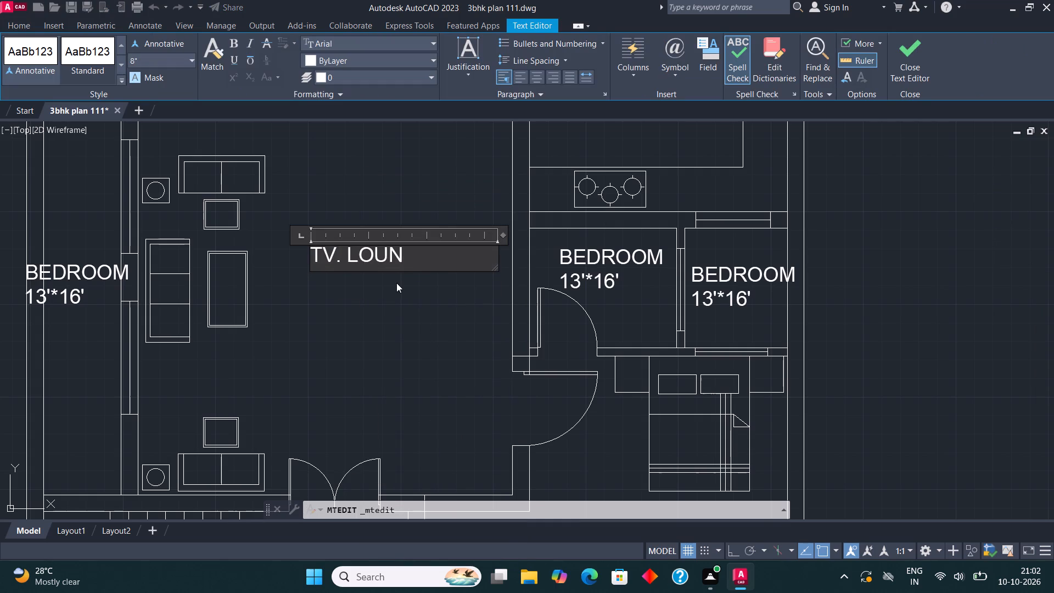
text(GE)
key(Return)
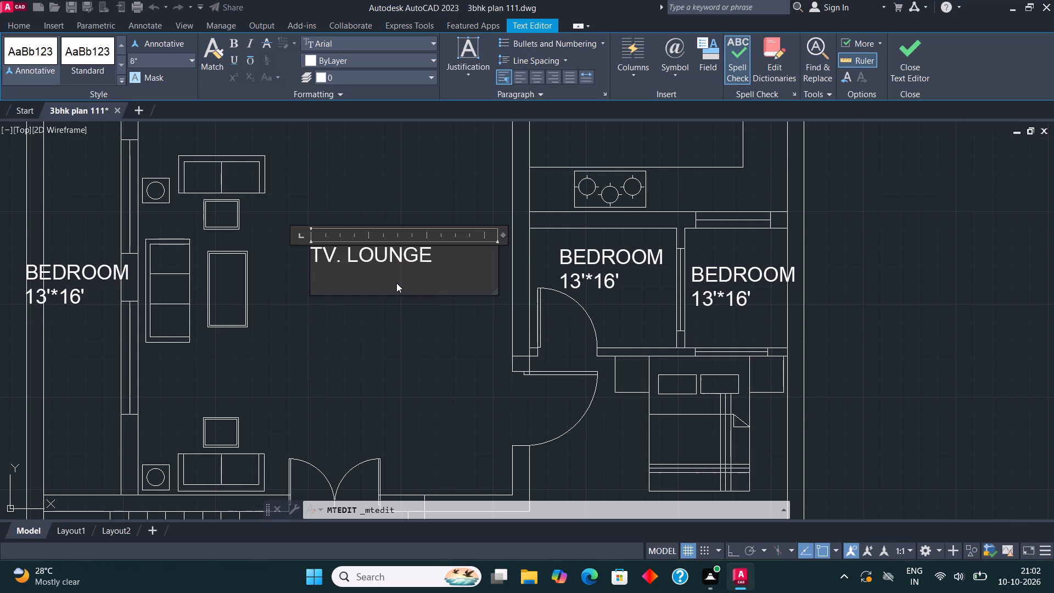
text(16')
text(10.5"*)
text(18')
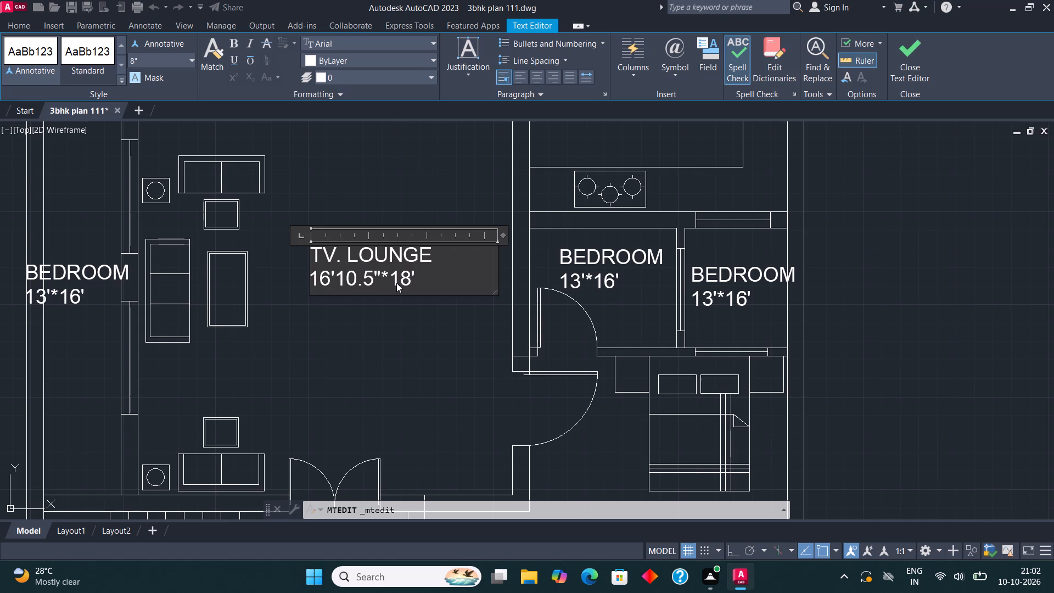
text(6")
click(907, 60)
Change the BEDROOM label in the narrow strip west of the TV lounge to PATIO with 3'6" WIDE on the second line.
scroll(344, 327, down, 1)
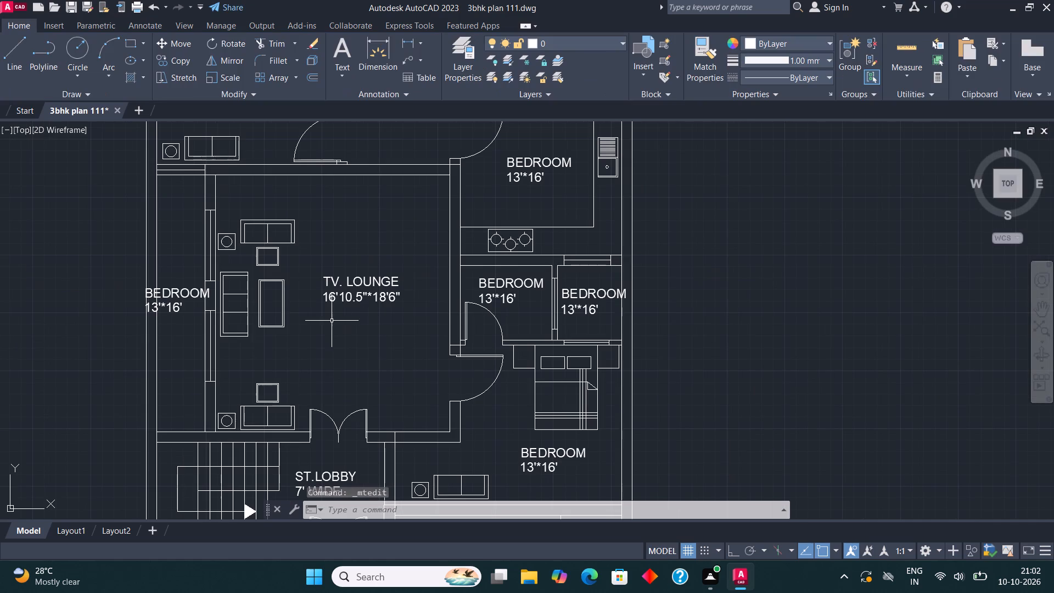
middle_drag(234, 244, 253, 270)
scroll(208, 327, up, 1)
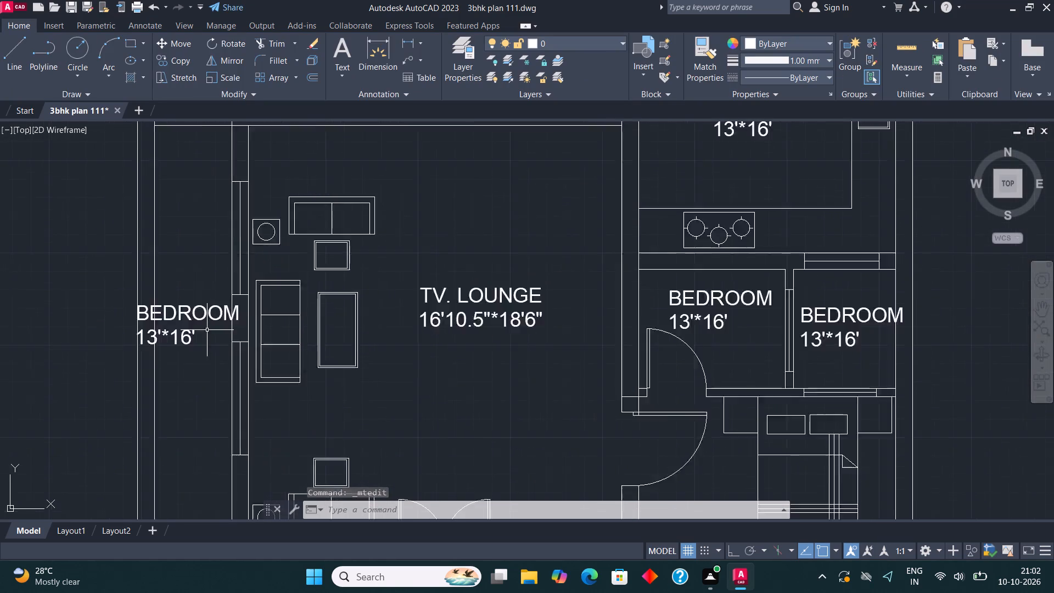
scroll(207, 330, up, 1)
click(195, 310)
click(183, 301)
right_click(181, 301)
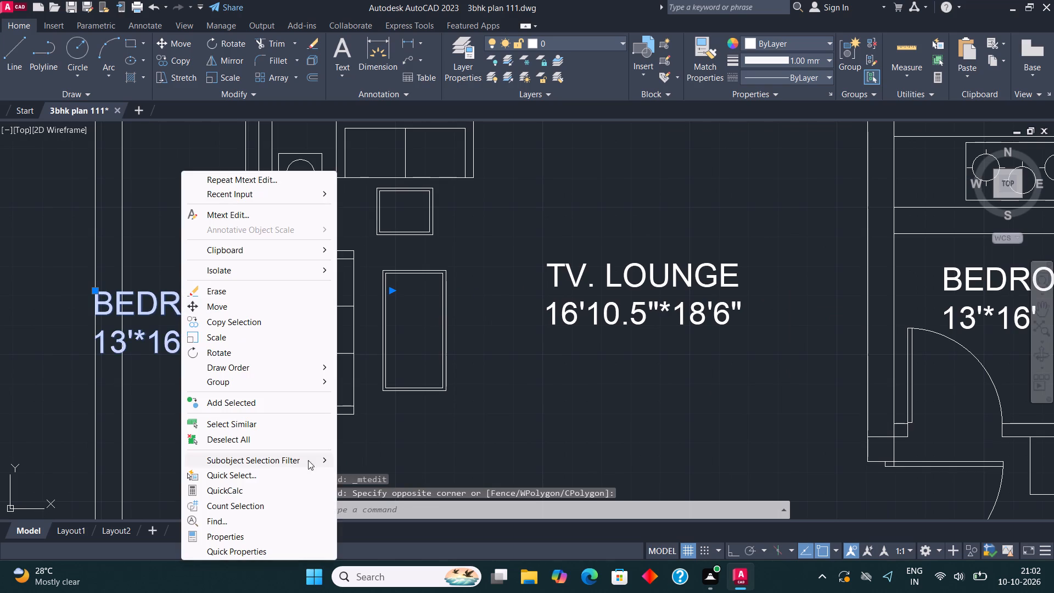
click(274, 215)
click(226, 337)
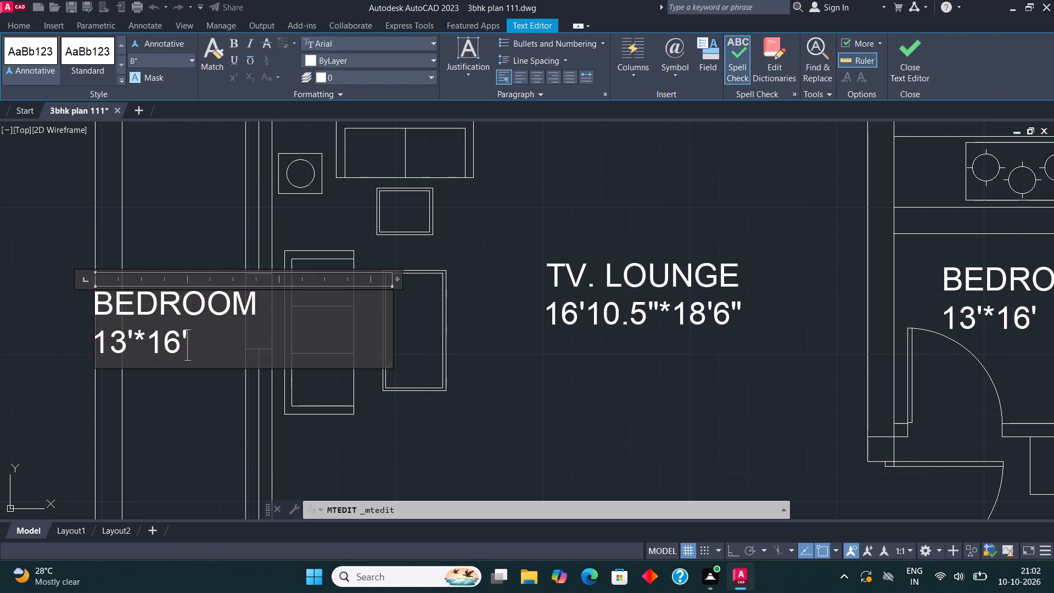
key(BackSpace)
key(BackSpace)
key(BackSpace)
key(BackSpace)
key(BackSpace)
key(BackSpace)
key(BackSpace)
key(BackSpace)
key(BackSpace)
key(BackSpace)
key(BackSpace)
key(BackSpace)
key(BackSpace)
key(BackSpace)
key(BackSpace)
key(BackSpace)
key(BackSpace)
key(BackSpace)
key(BackSpace)
key(BackSpace)
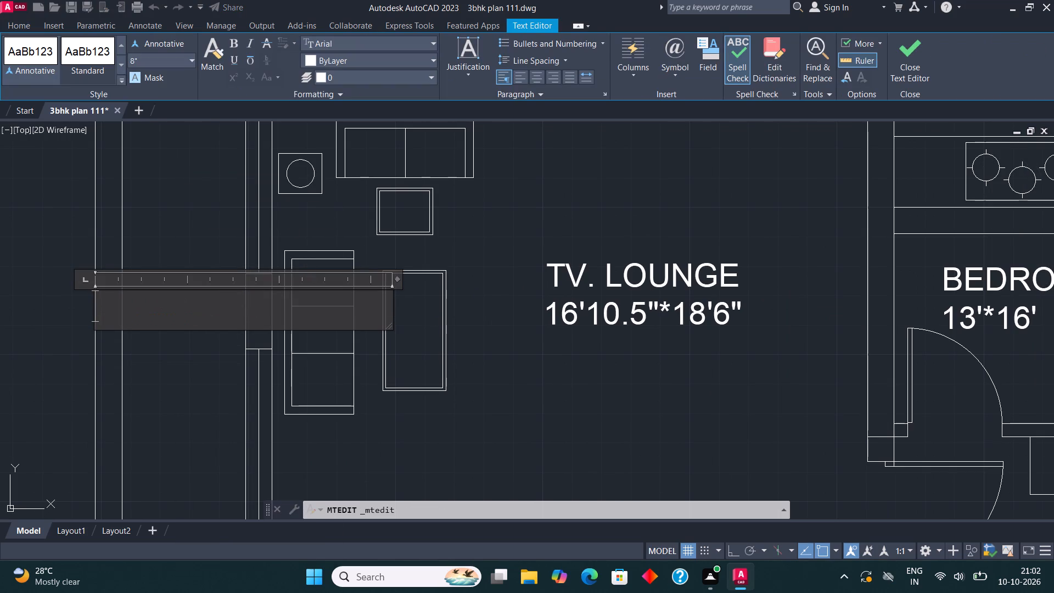
text(PATIO)
key(Return)
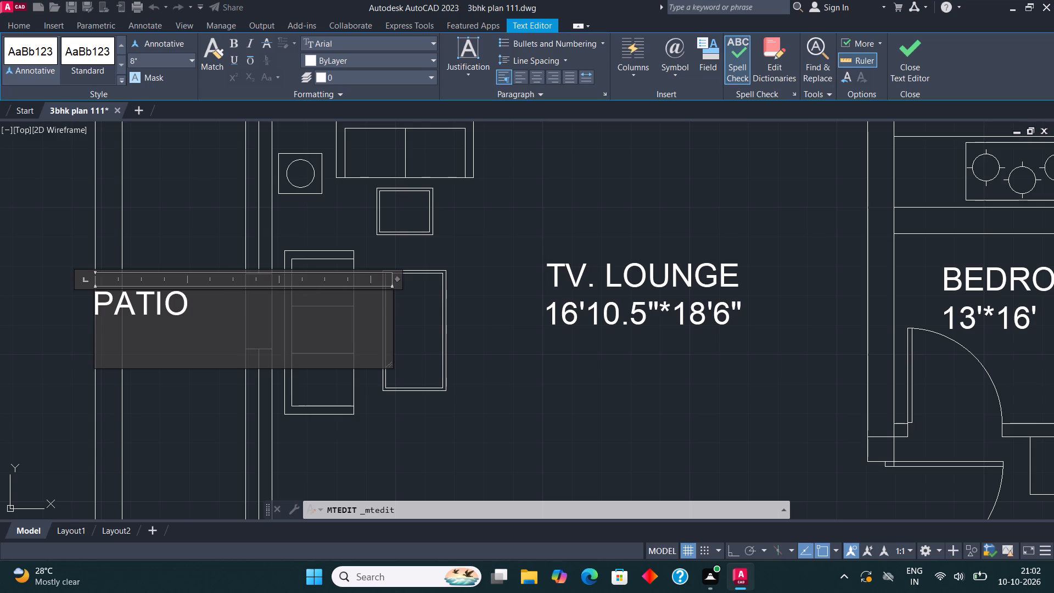
text(3'6")
key(space)
text(WIDE)
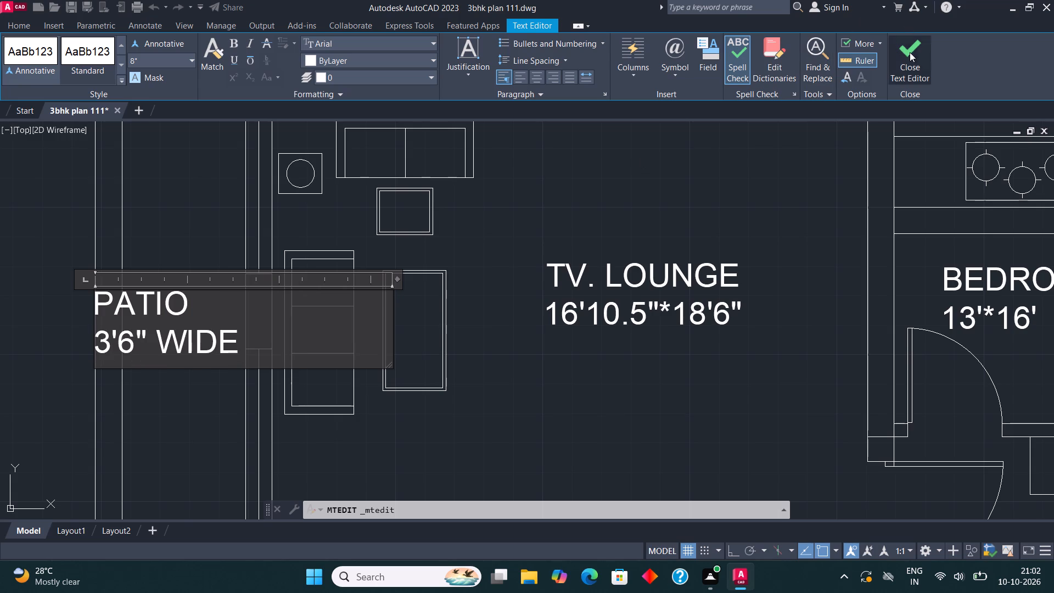
click(910, 52)
Rotate the PATIO label 90° with Ortho on so its text runs along the strip.
click(171, 311)
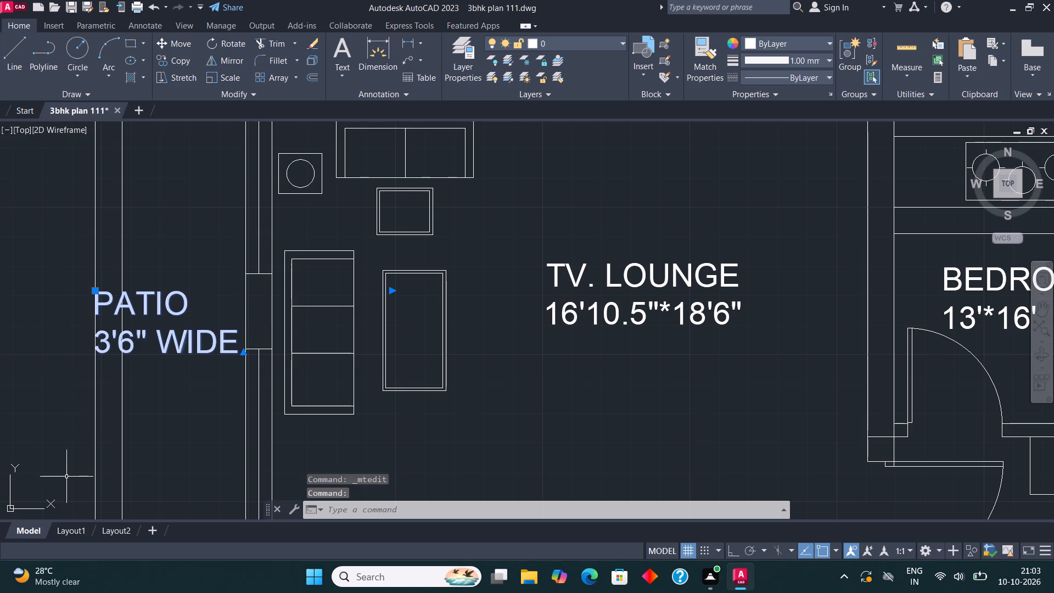
click(236, 44)
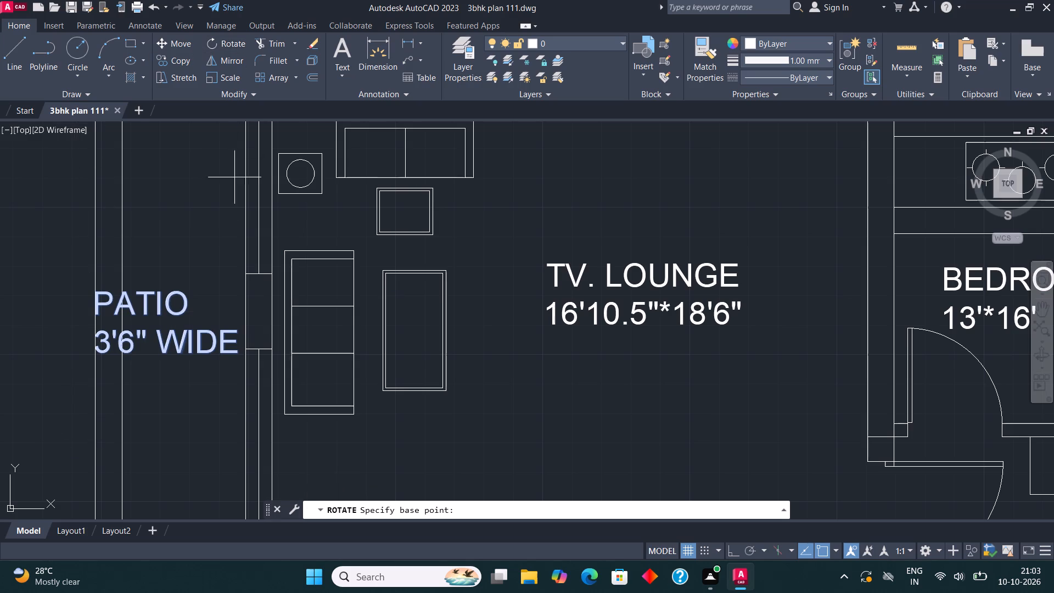
click(180, 254)
key(F8)
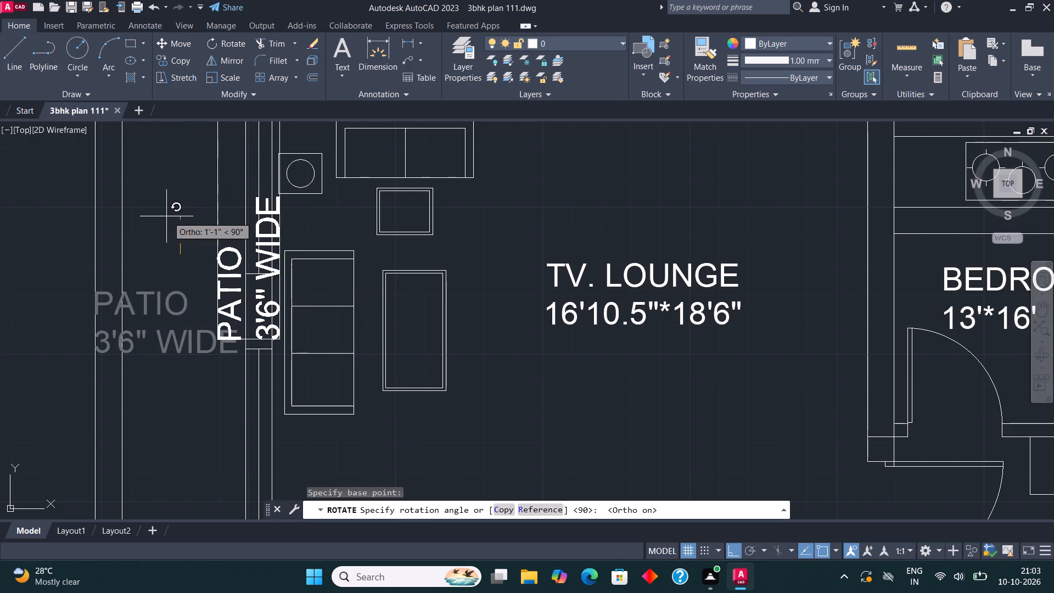
click(171, 217)
Move the rotated PATIO label west off the lounge wall into the middle of the patio strip.
click(242, 293)
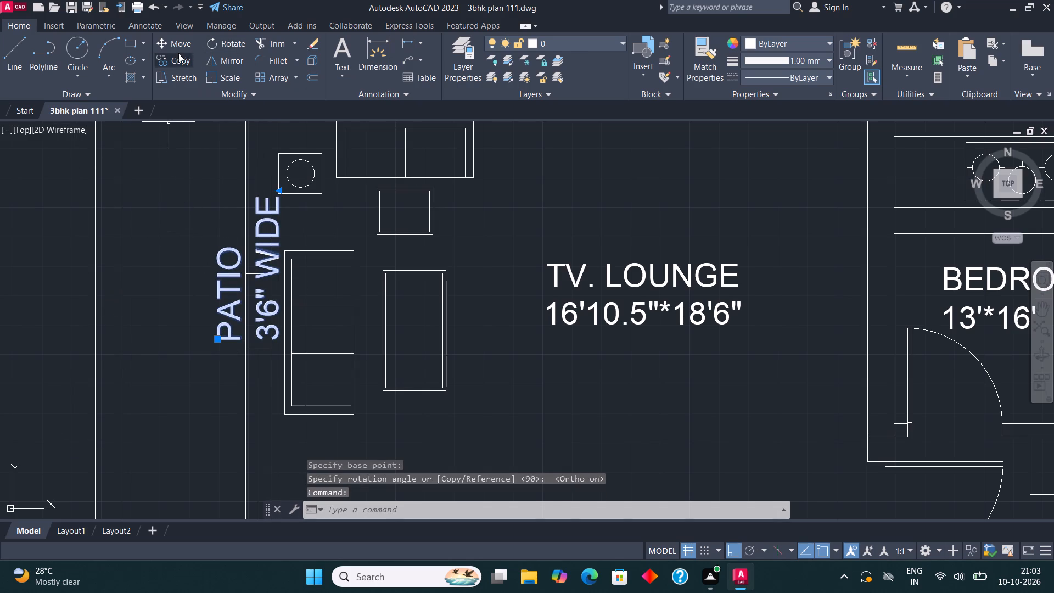
click(182, 41)
click(241, 268)
click(188, 316)
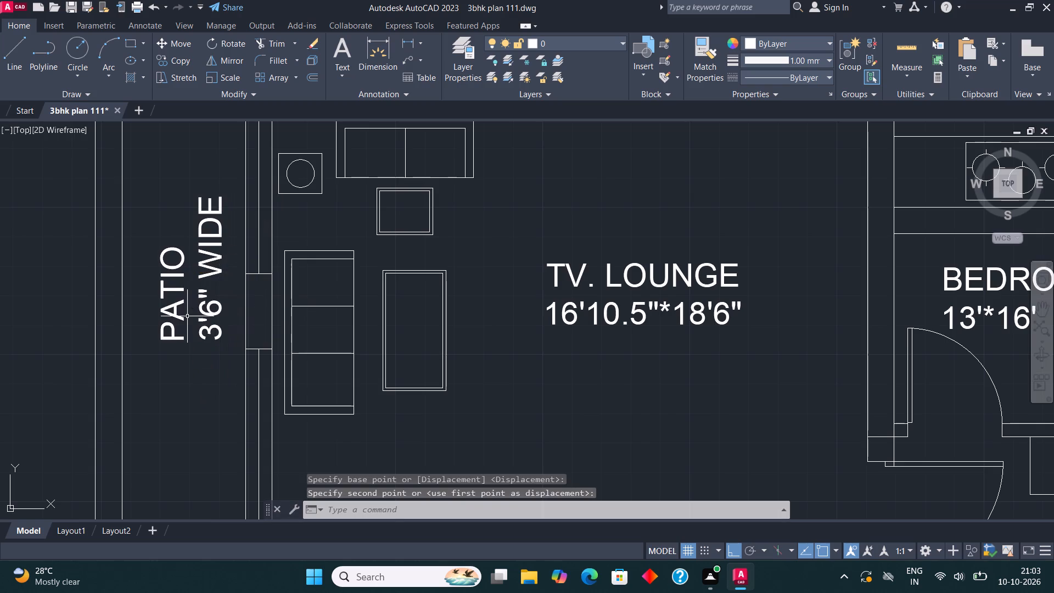
Change the BEDROOM label in the bedroom north of the drawing room to GUEST ROOM, sized 16'*11'6".
scroll(179, 304, down, 3)
middle_drag(255, 242, 253, 320)
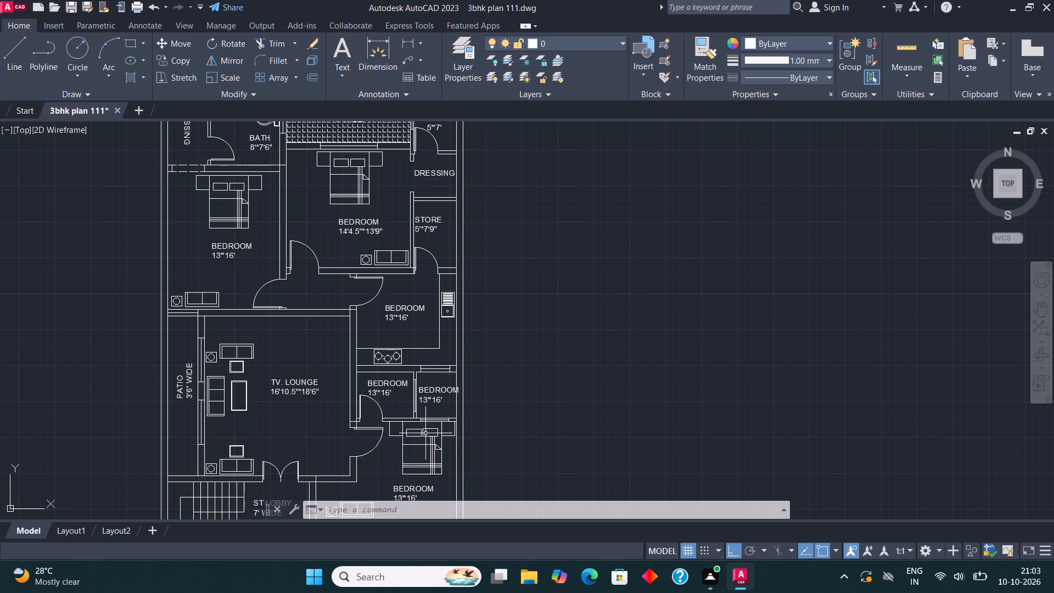
middle_drag(425, 418, 421, 248)
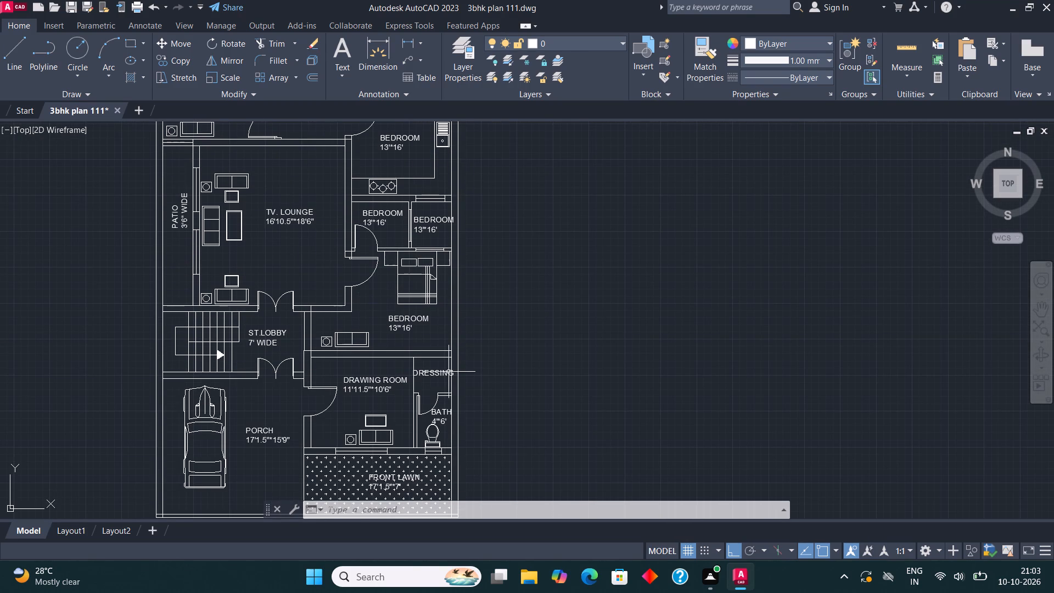
middle_drag(433, 333, 411, 356)
scroll(411, 356, up, 2)
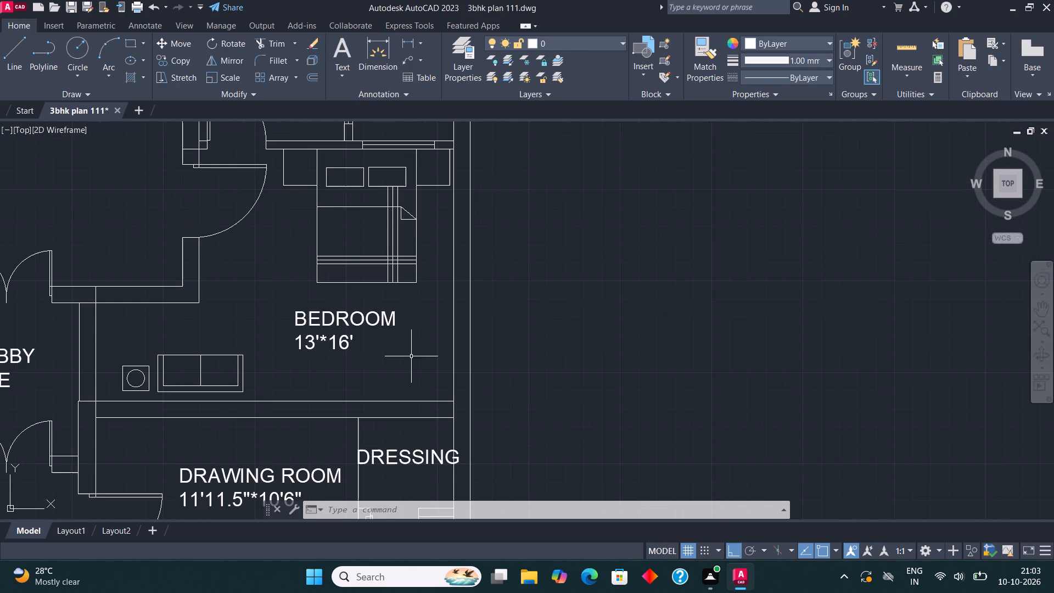
click(302, 326)
right_click(302, 326)
click(363, 217)
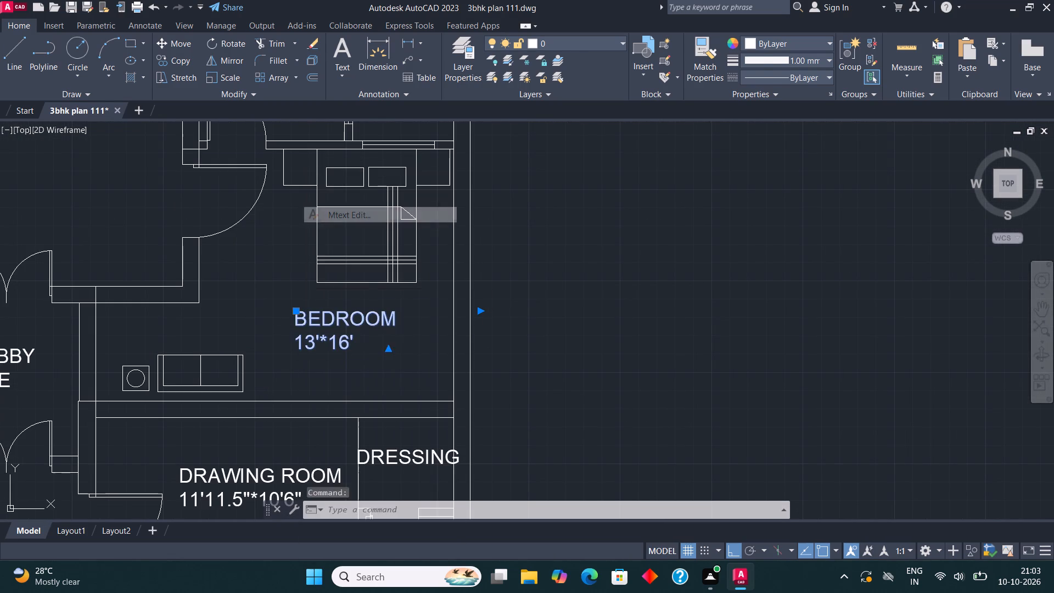
click(367, 357)
key(BackSpace)
key(BackSpace)
key(BackSpace)
key(BackSpace)
key(BackSpace)
key(BackSpace)
key(BackSpace)
key(BackSpace)
key(BackSpace)
key(BackSpace)
key(BackSpace)
key(BackSpace)
key(BackSpace)
key(BackSpace)
key(BackSpace)
key(BackSpace)
key(BackSpace)
key(BackSpace)
key(BackSpace)
key(BackSpace)
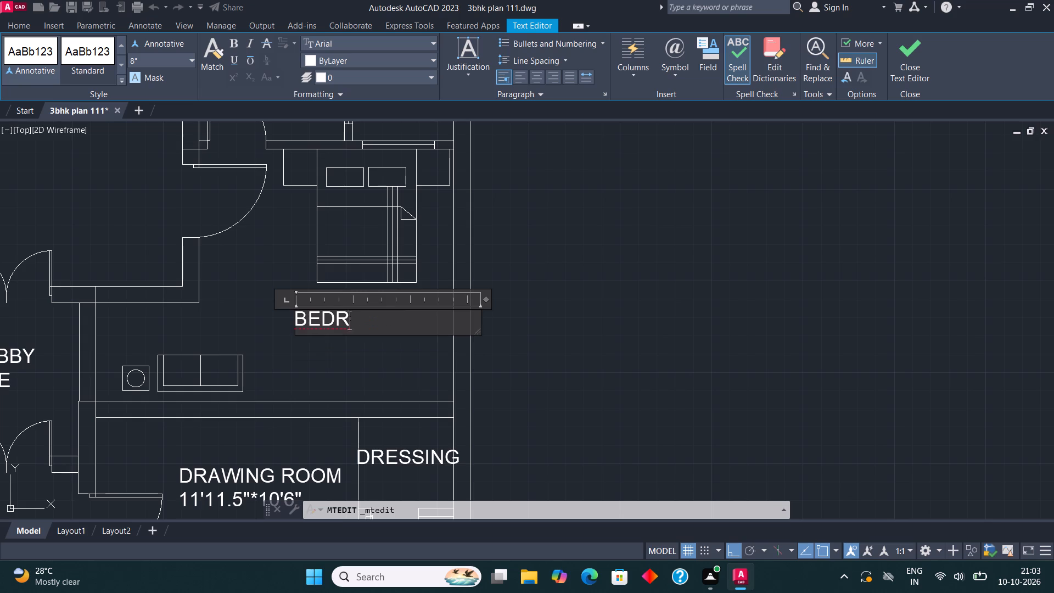
text(GUEST ROOM)
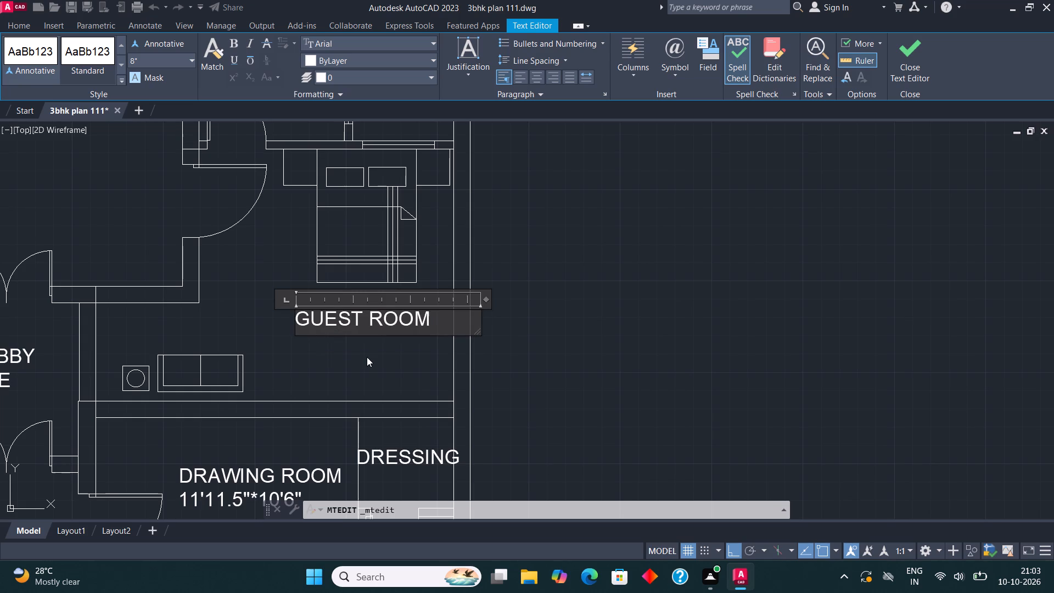
key(Return)
text(16'*)
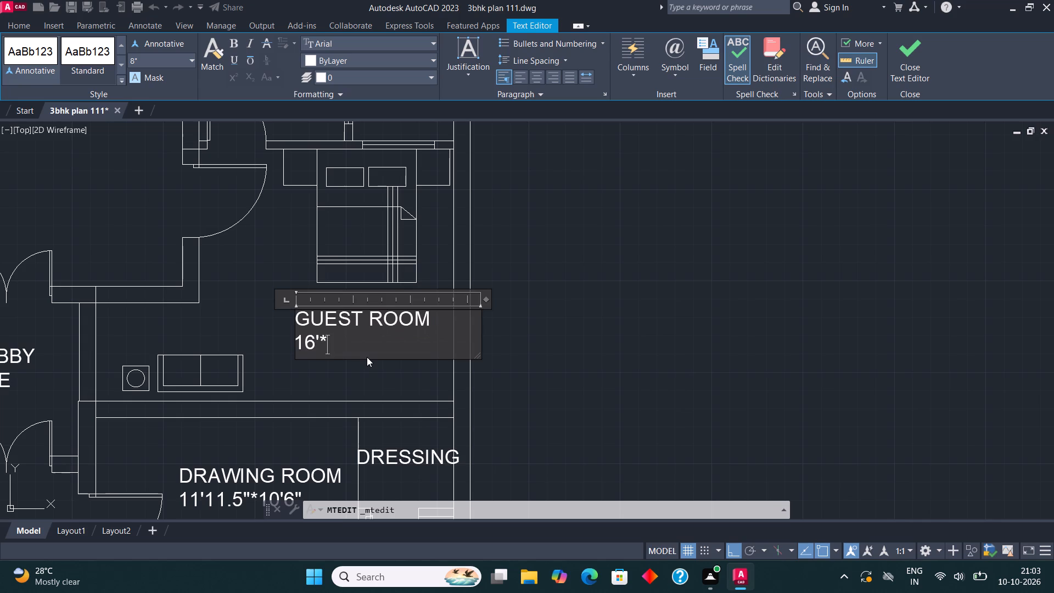
text(11'6")
click(942, 36)
click(909, 63)
Replace the BEDROOM label in the small space north of the guest room, against the east wall, with OPEN and no size.
scroll(352, 387, down, 2)
middle_drag(397, 299, 413, 390)
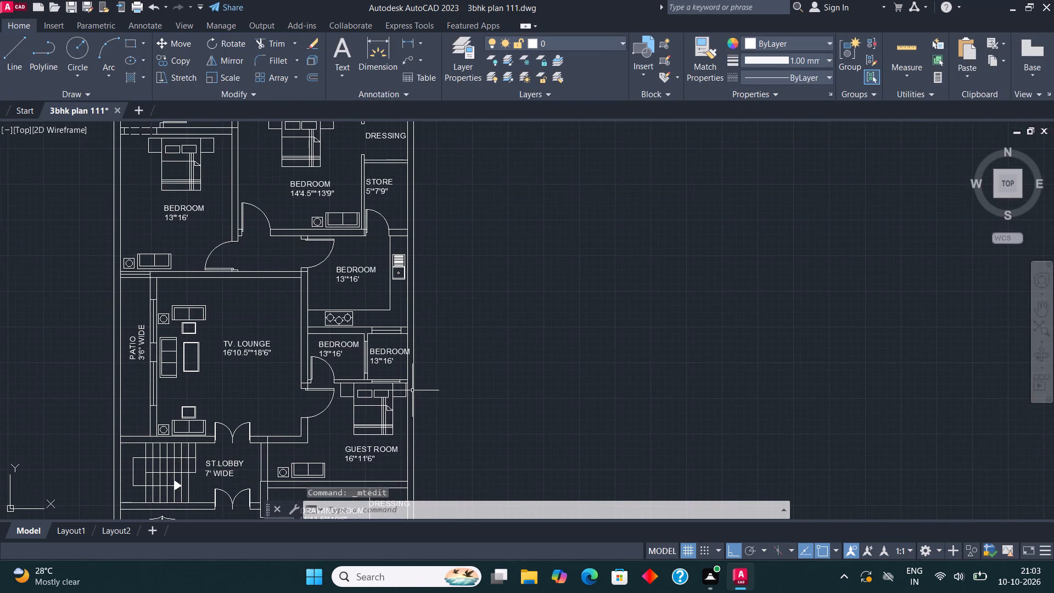
scroll(406, 386, up, 2)
click(347, 304)
right_click(346, 304)
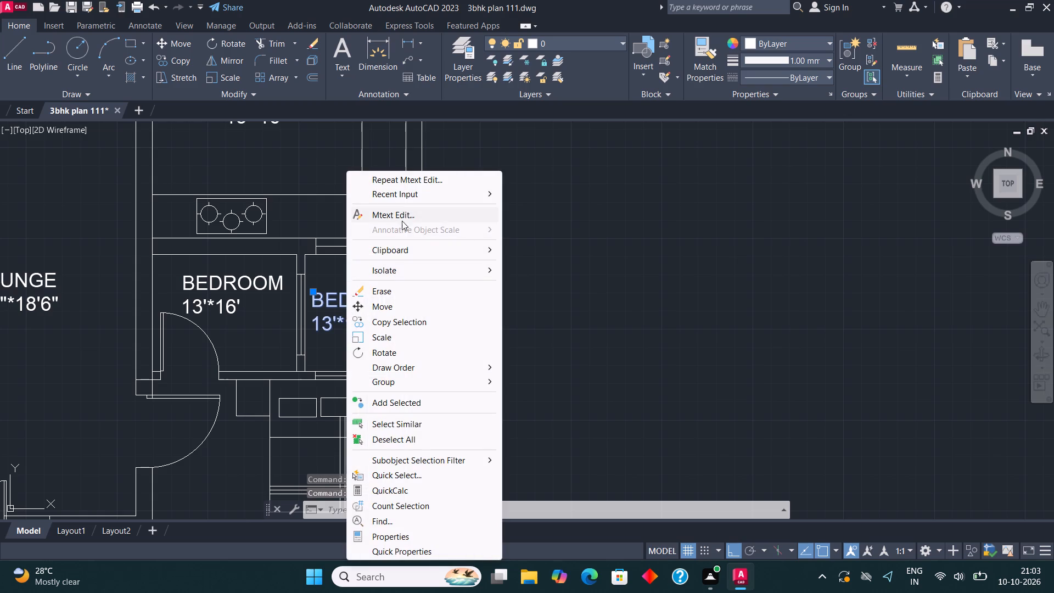
click(404, 210)
click(372, 335)
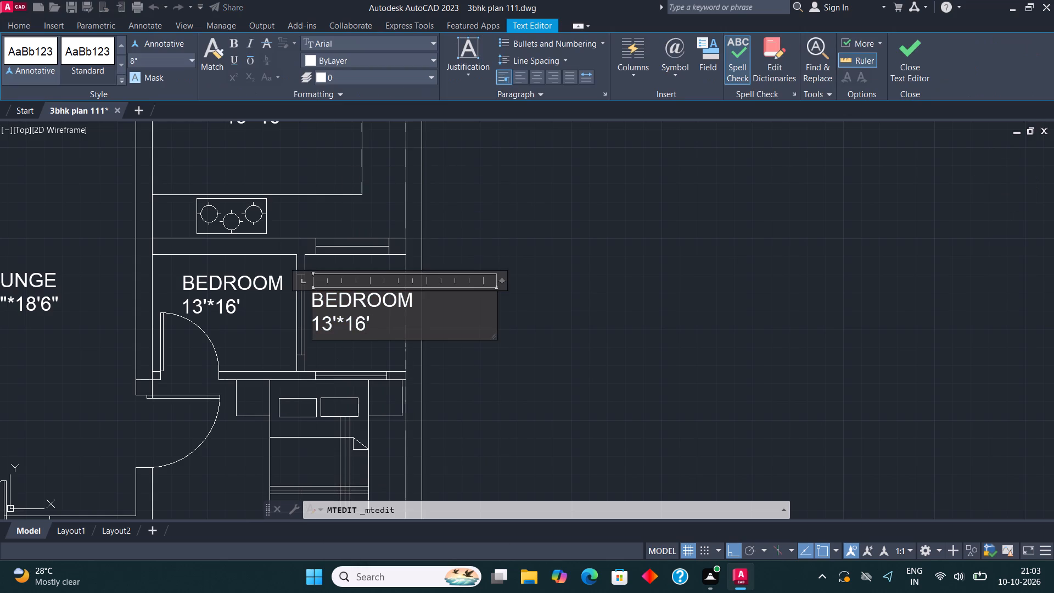
key(BackSpace)
key(BackSpace)
key(BackSpace)
key(BackSpace)
key(BackSpace)
key(BackSpace)
key(BackSpace)
key(BackSpace)
key(BackSpace)
key(BackSpace)
key(BackSpace)
key(BackSpace)
key(BackSpace)
key(BackSpace)
key(BackSpace)
key(BackSpace)
key(BackSpace)
key(BackSpace)
key(BackSpace)
key(BackSpace)
text(OPEN)
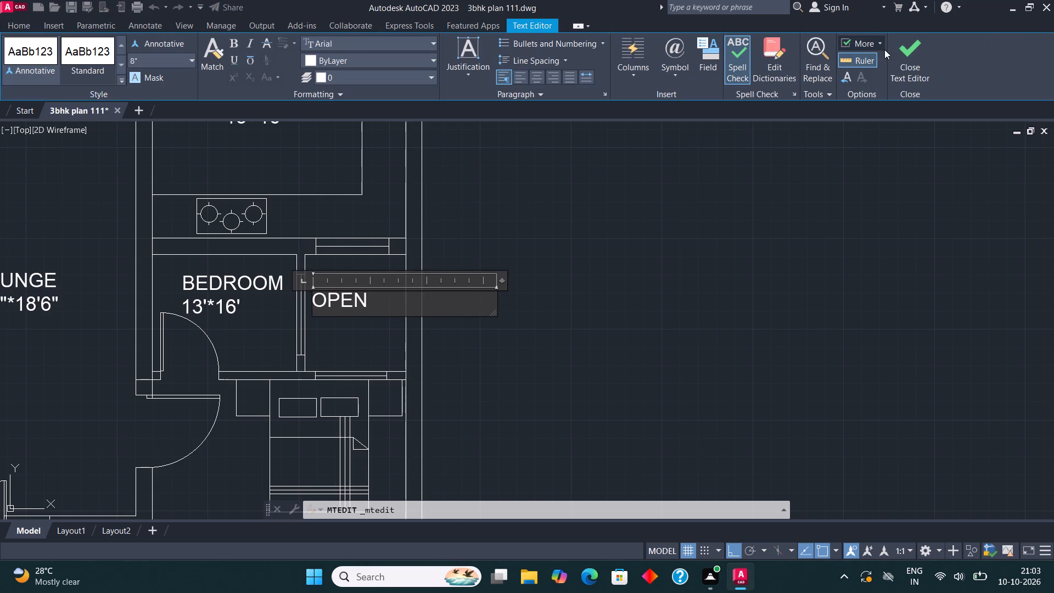
click(923, 46)
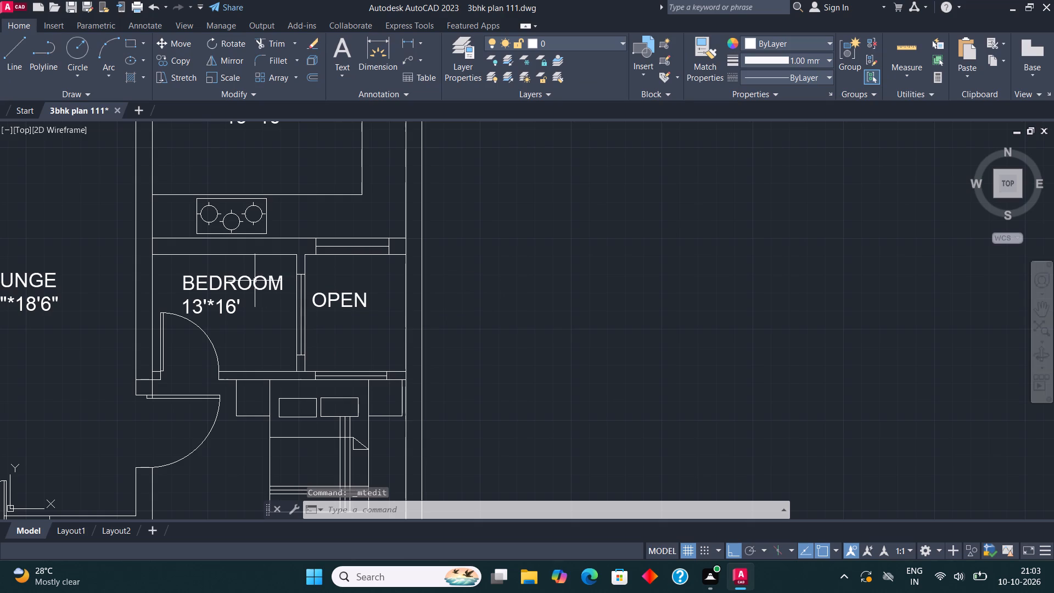
Change the BEDROOM label in the small room west of the OPEN space to BATH with 6'7.5"*5' beneath.
click(255, 281)
right_click(254, 281)
click(329, 208)
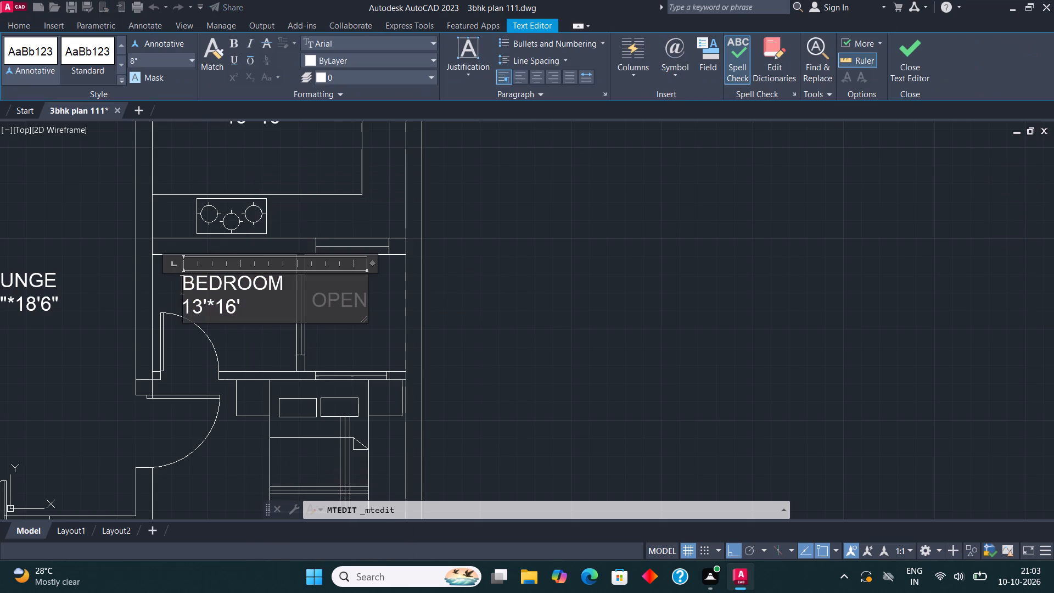
click(259, 295)
click(259, 304)
key(BackSpace)
key(BackSpace)
key(BackSpace)
key(BackSpace)
key(BackSpace)
key(BackSpace)
key(BackSpace)
key(BackSpace)
key(BackSpace)
key(BackSpace)
key(BackSpace)
key(BackSpace)
key(BackSpace)
key(BackSpace)
key(BackSpace)
key(BackSpace)
key(BackSpace)
key(BackSpace)
key(BackSpace)
key(BackSpace)
text(BATH)
key(Return)
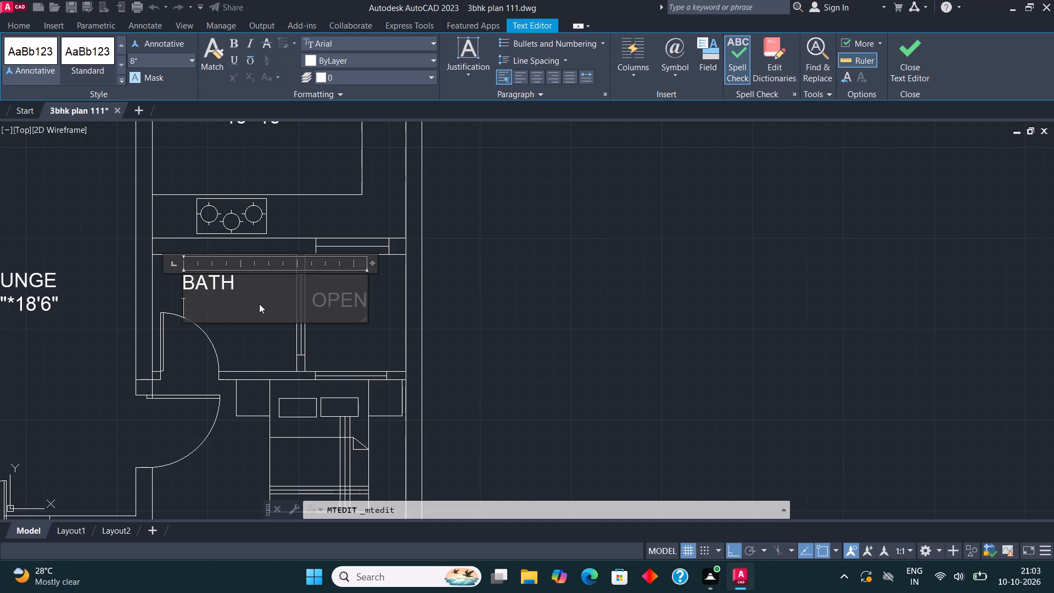
text(6'7.5"*)
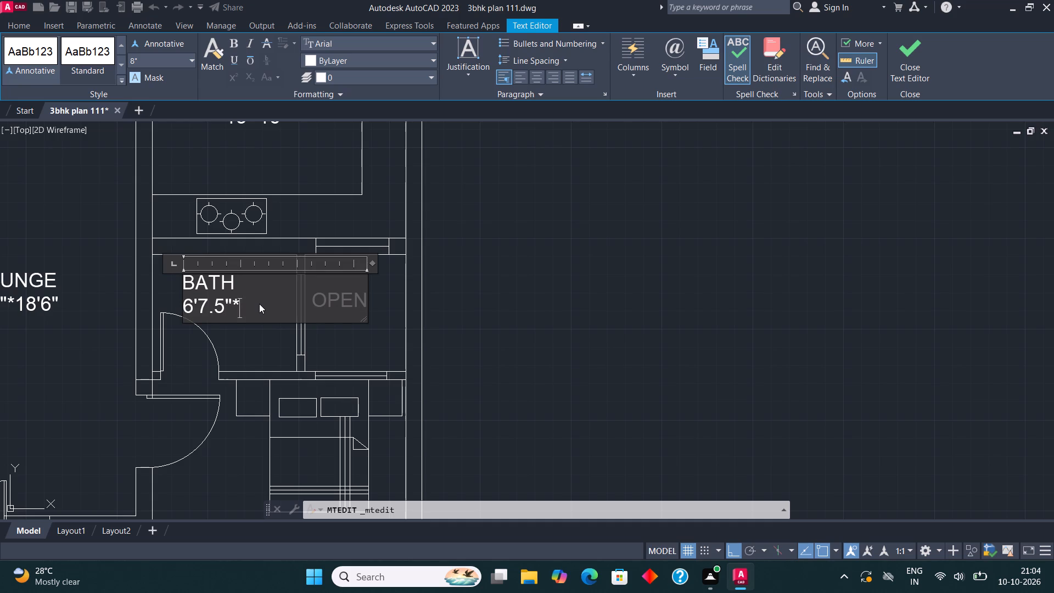
text(5')
click(906, 53)
Change the BEDROOM label in the kitchen, north of the small bath and OPEN space, to KITCHEN with 12'*12' beneath.
middle_drag(419, 299, 461, 401)
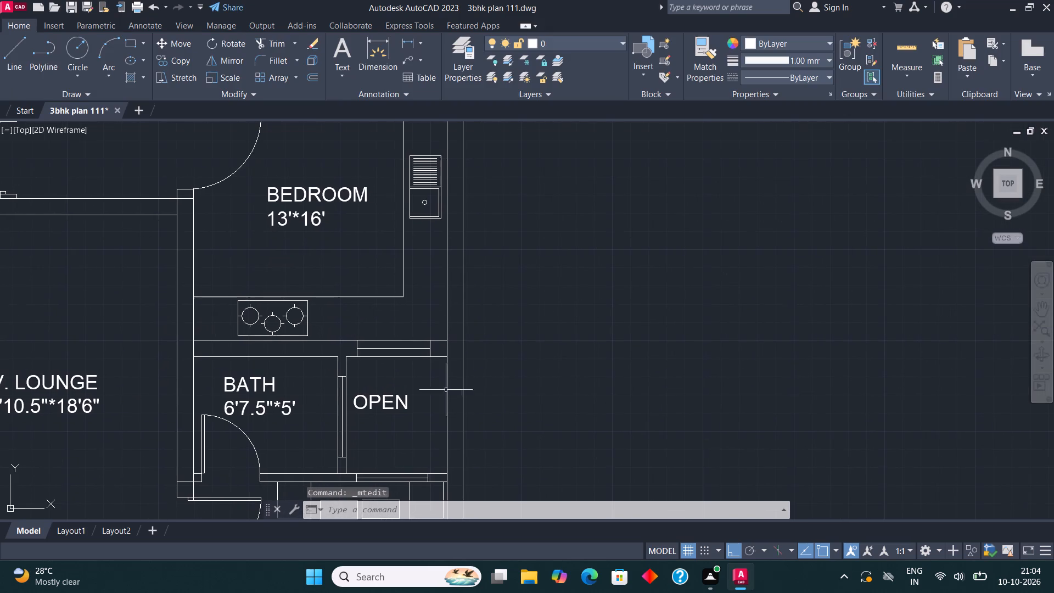
middle_drag(418, 197, 414, 256)
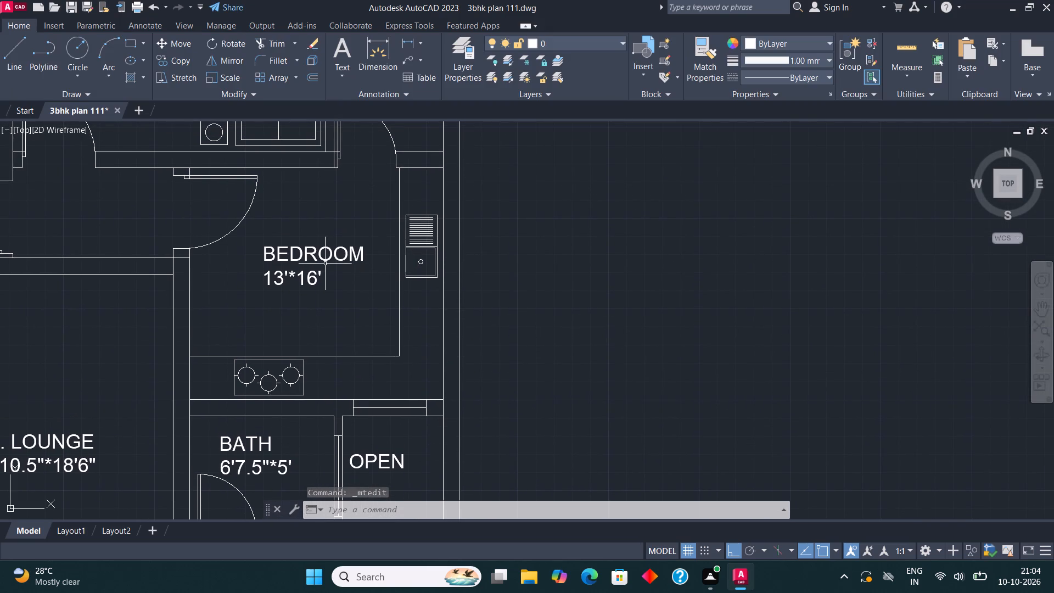
click(318, 253)
right_click(317, 253)
click(372, 217)
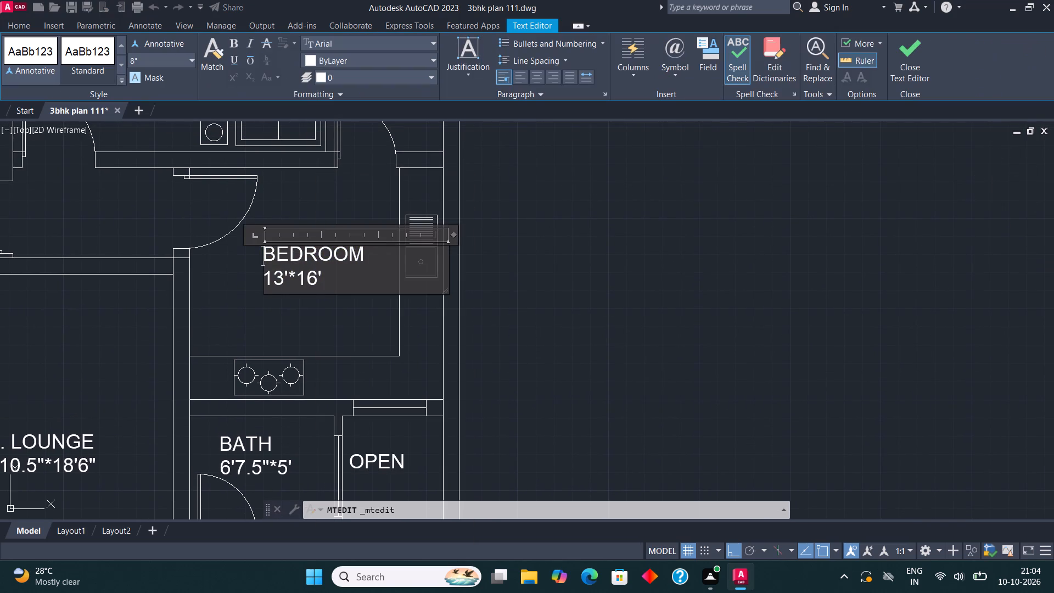
click(357, 273)
key(BackSpace)
key(BackSpace)
key(BackSpace)
key(BackSpace)
key(BackSpace)
key(BackSpace)
key(BackSpace)
key(BackSpace)
key(BackSpace)
key(BackSpace)
key(BackSpace)
key(BackSpace)
key(BackSpace)
key(BackSpace)
key(BackSpace)
key(BackSpace)
key(BackSpace)
key(BackSpace)
key(BackSpace)
key(BackSpace)
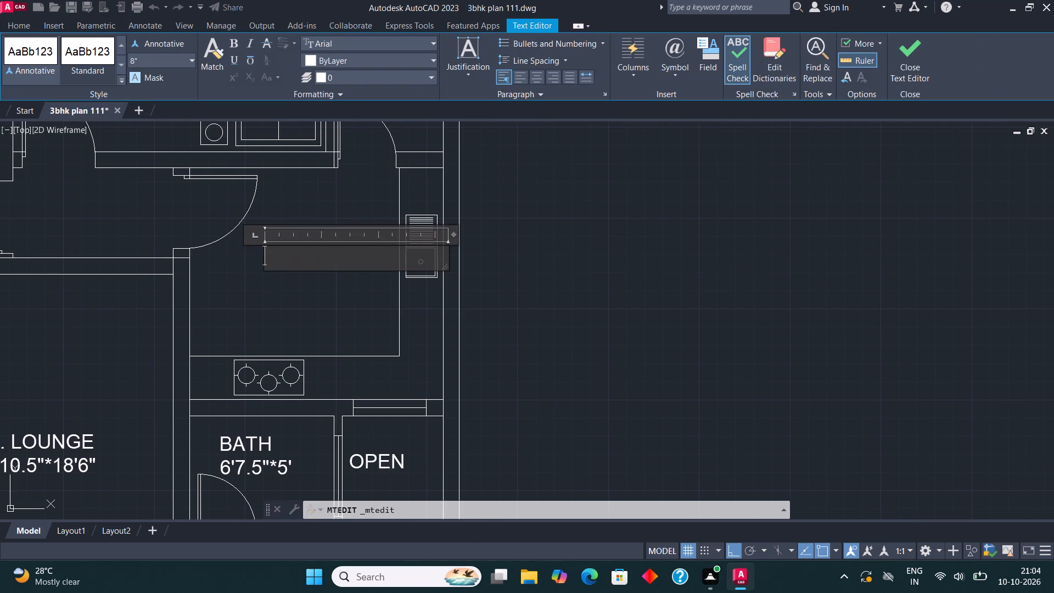
text(KITCHEN)
key(Return)
text(12'*)
text(12')
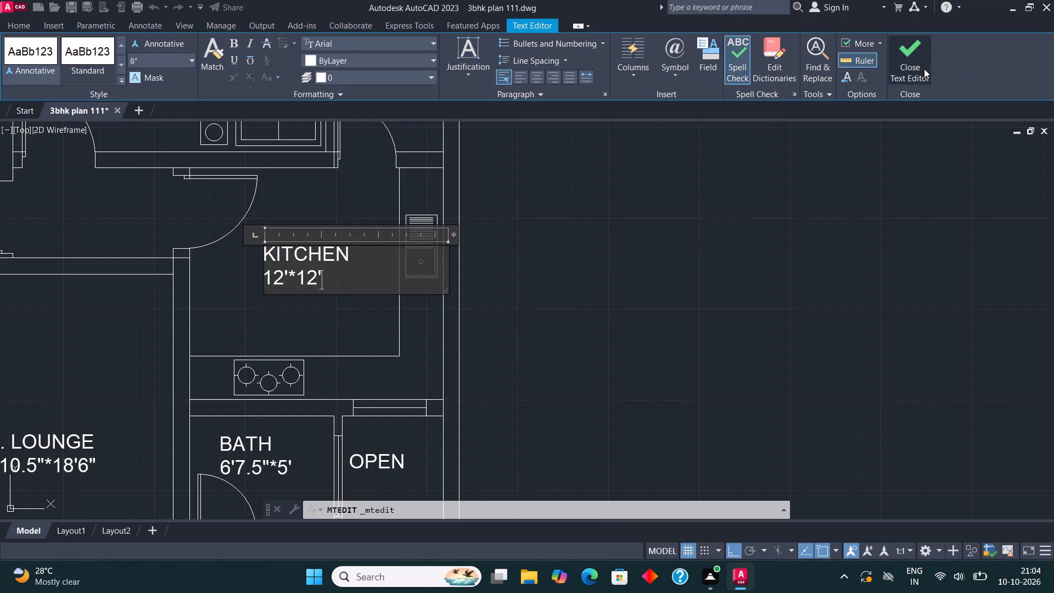
click(903, 51)
Review the room labels across the whole plan, from the northern bedrooms down to the porch and front lawn.
scroll(528, 318, down, 2)
middle_drag(448, 288, 428, 356)
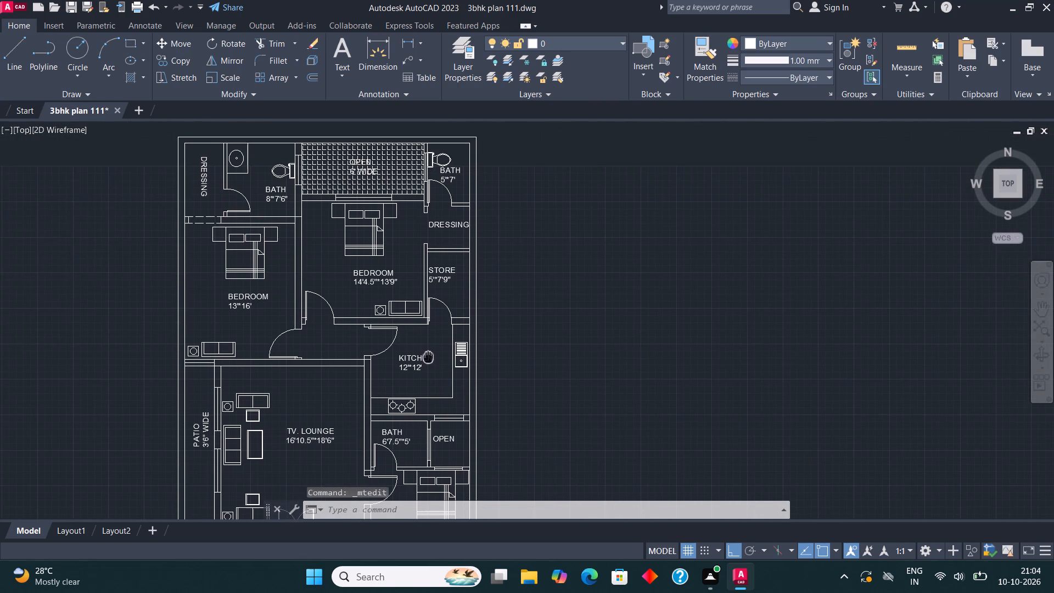
middle_drag(428, 356, 424, 356)
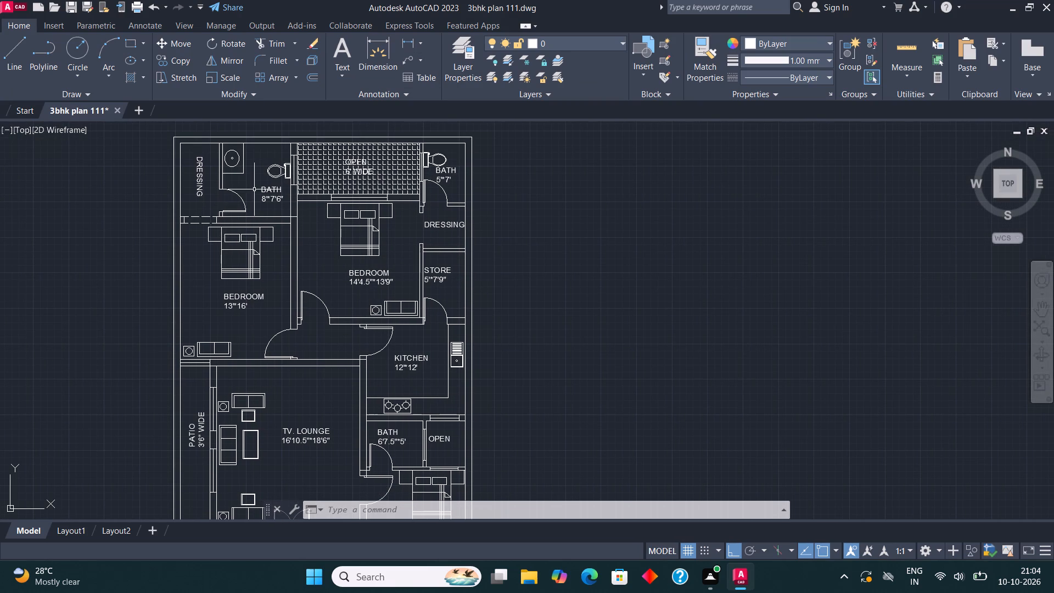
middle_drag(245, 242, 260, 127)
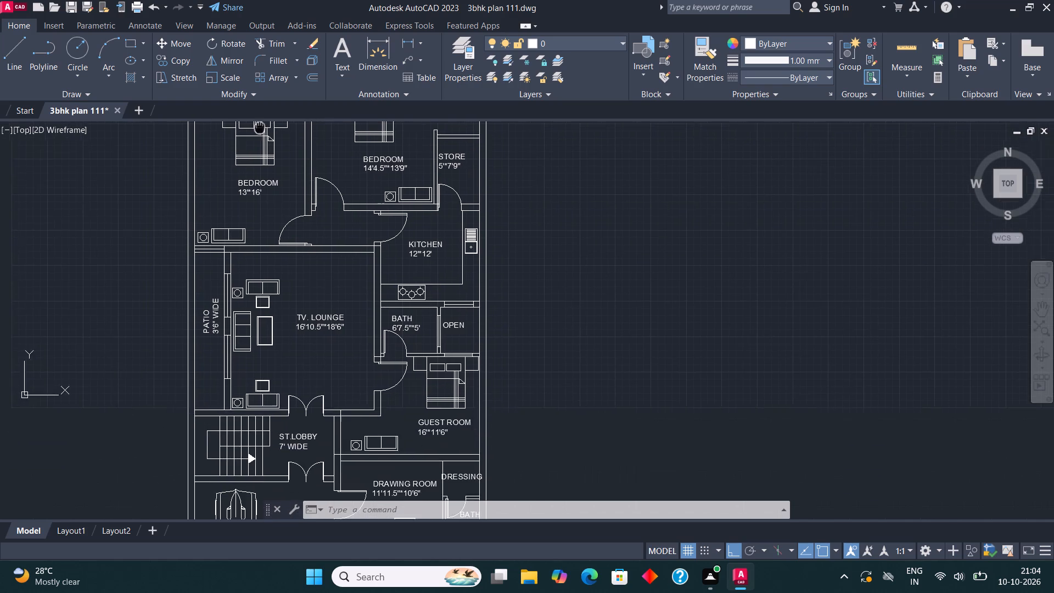
middle_drag(260, 127, 260, 126)
middle_drag(285, 298, 263, 205)
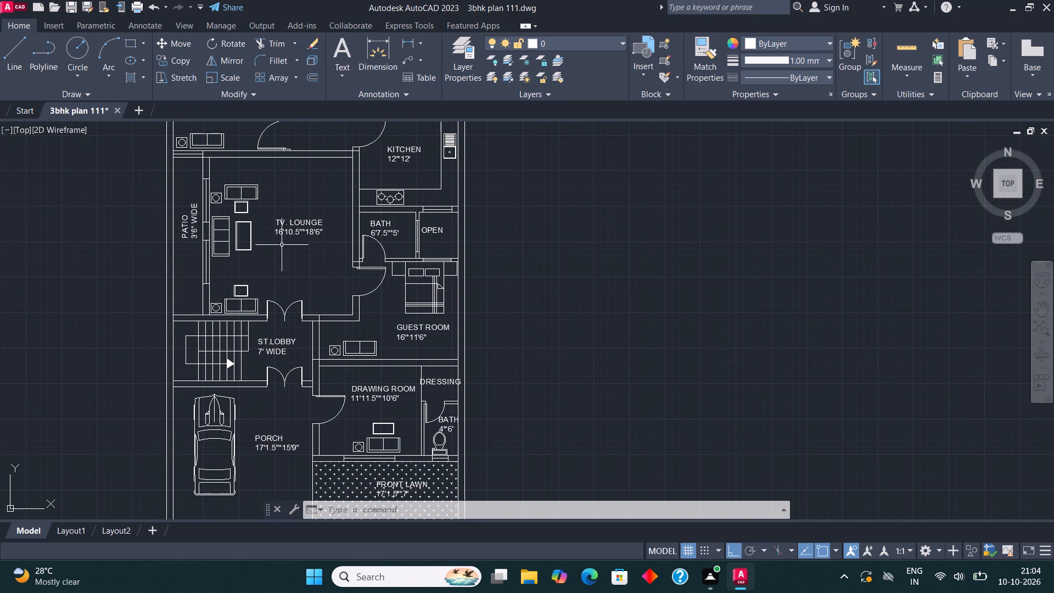
middle_drag(344, 315, 338, 233)
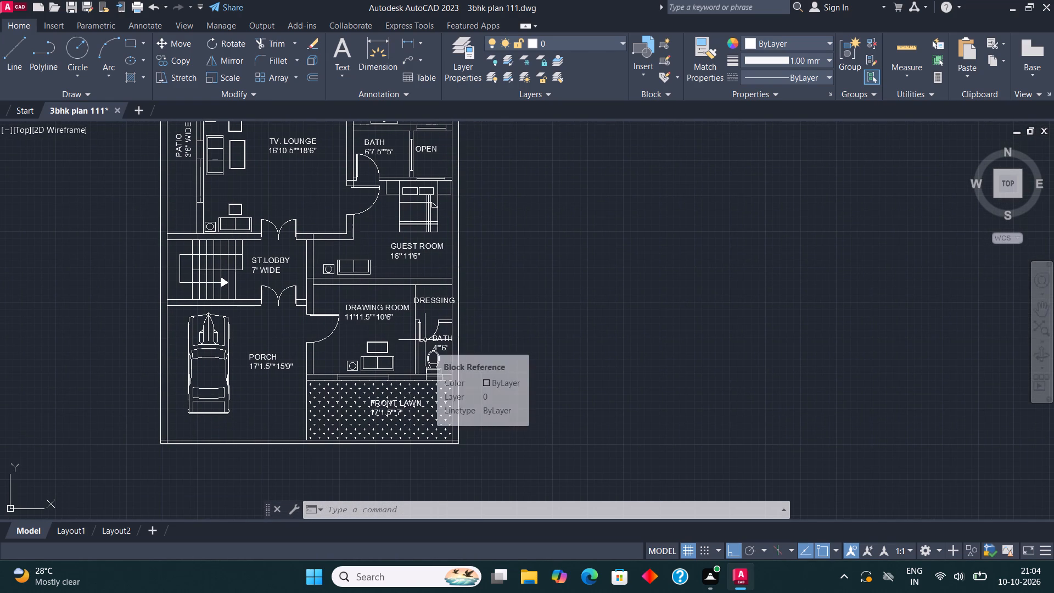
middle_drag(416, 312, 404, 493)
middle_drag(418, 389, 399, 410)
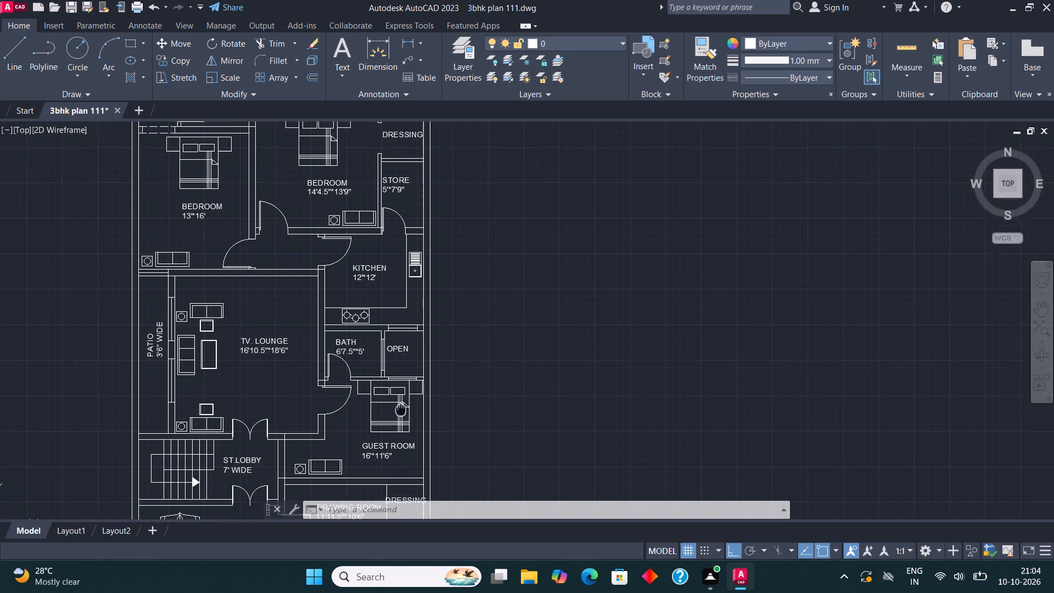
middle_drag(399, 410, 360, 449)
Copy the DRESSING label north of the STORE horizontally into the empty space east of the outer wall.
middle_drag(393, 223, 344, 317)
scroll(318, 270, up, 2)
click(309, 266)
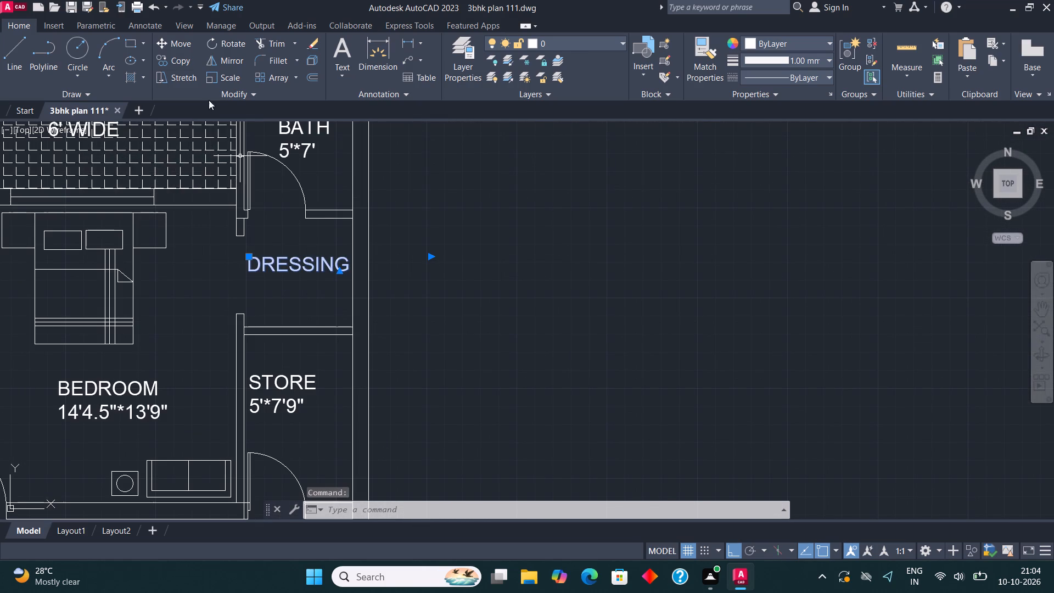
click(178, 54)
click(306, 265)
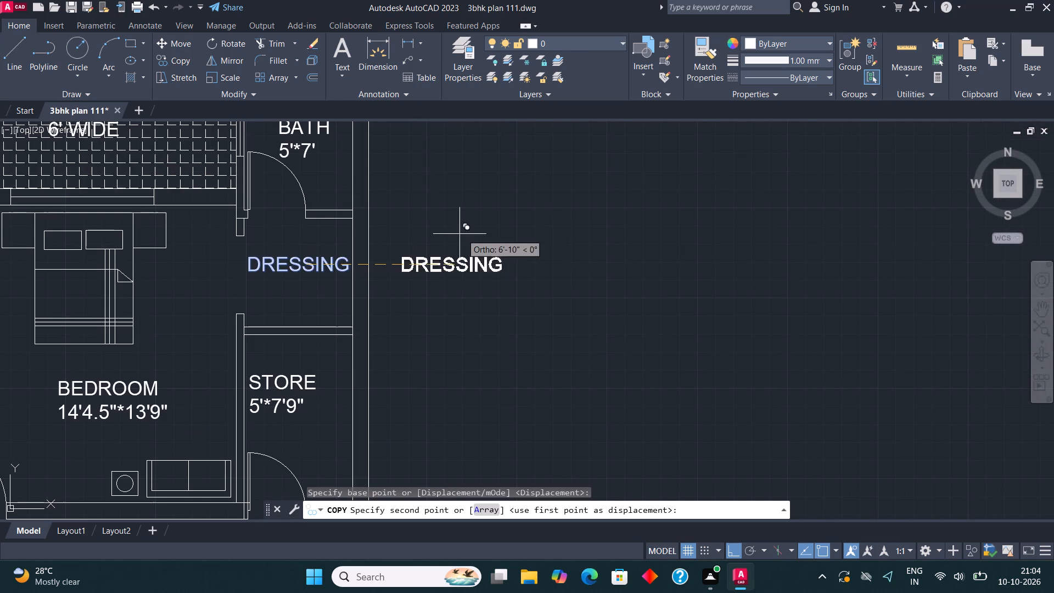
click(494, 228)
key(Escape)
Replace the text of the copied DRESSING label outside the east wall with D1.
click(470, 264)
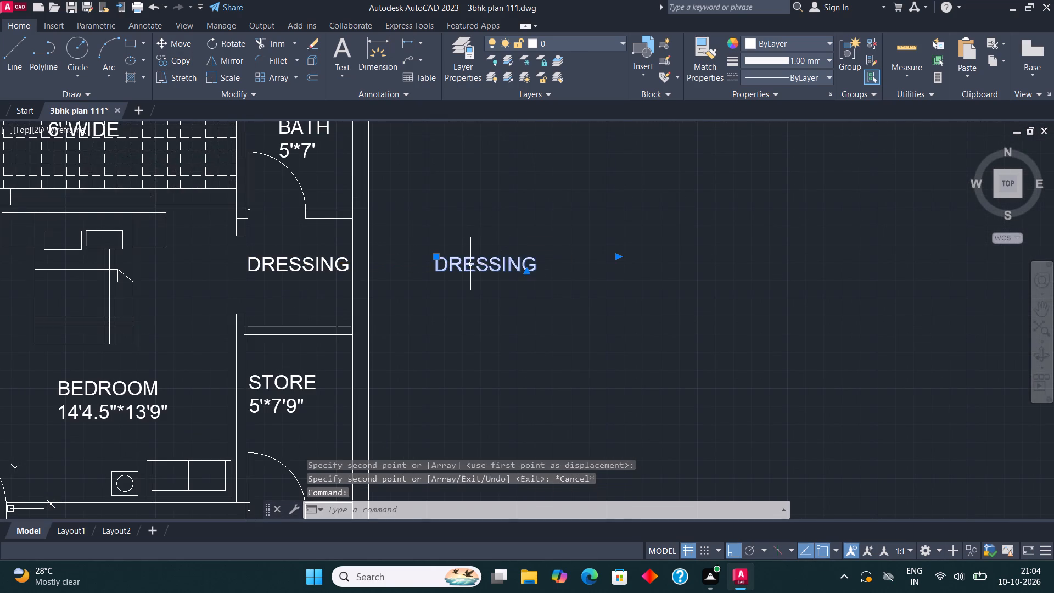
right_click(469, 265)
click(511, 216)
click(534, 258)
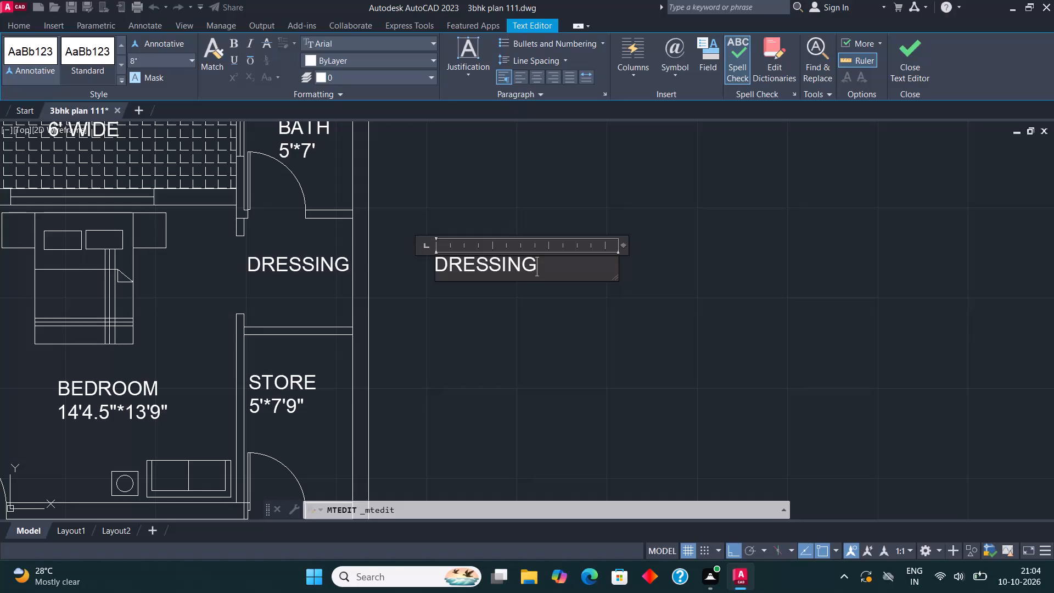
key(BackSpace)
key(BackSpace)
key(BackSpace)
key(BackSpace)
key(BackSpace)
key(BackSpace)
key(BackSpace)
key(BackSpace)
key(BackSpace)
key(BackSpace)
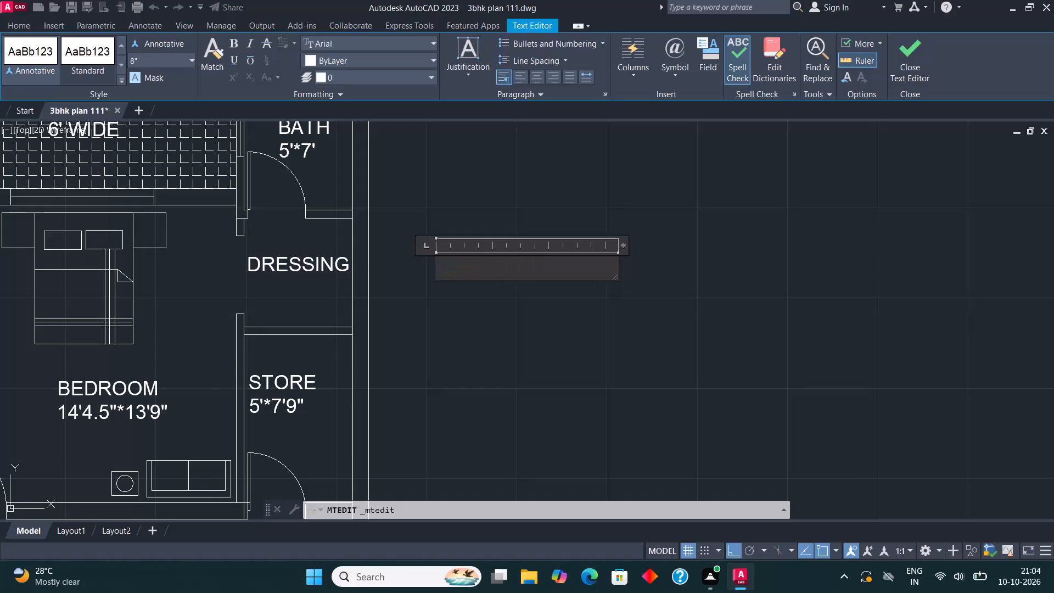
key(d)
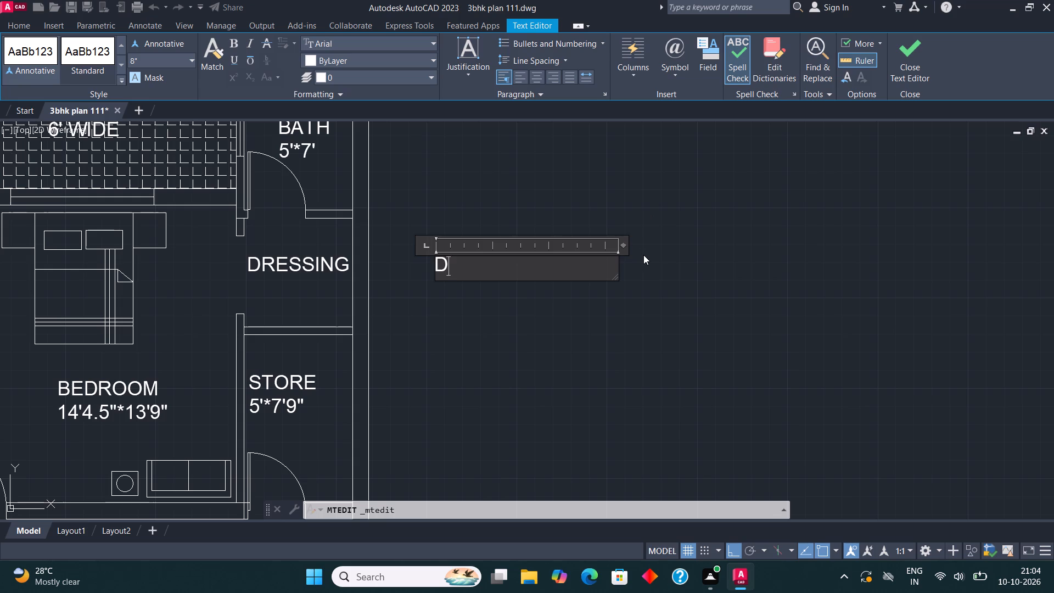
key(1)
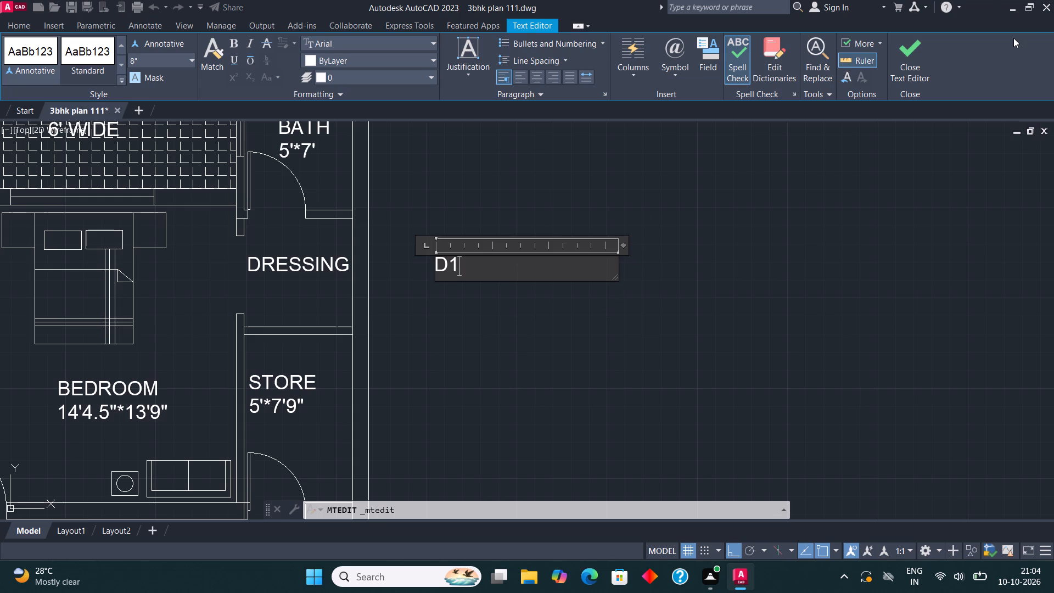
click(918, 55)
Copy the D1 tag to six spots in the empty area east of the plan, turning Ortho off after the first copy.
click(433, 267)
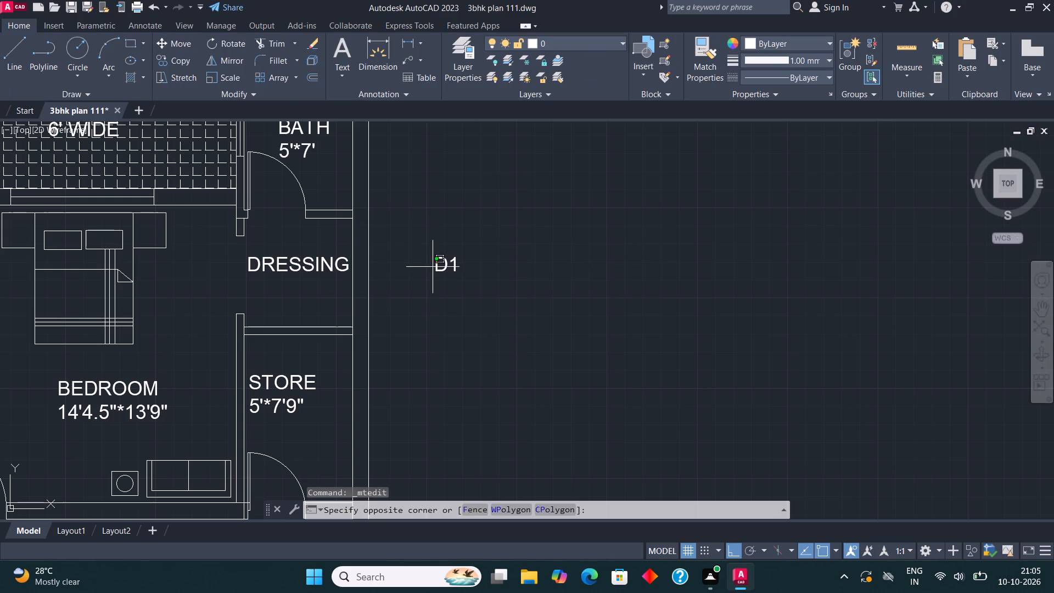
click(441, 256)
click(443, 262)
click(188, 58)
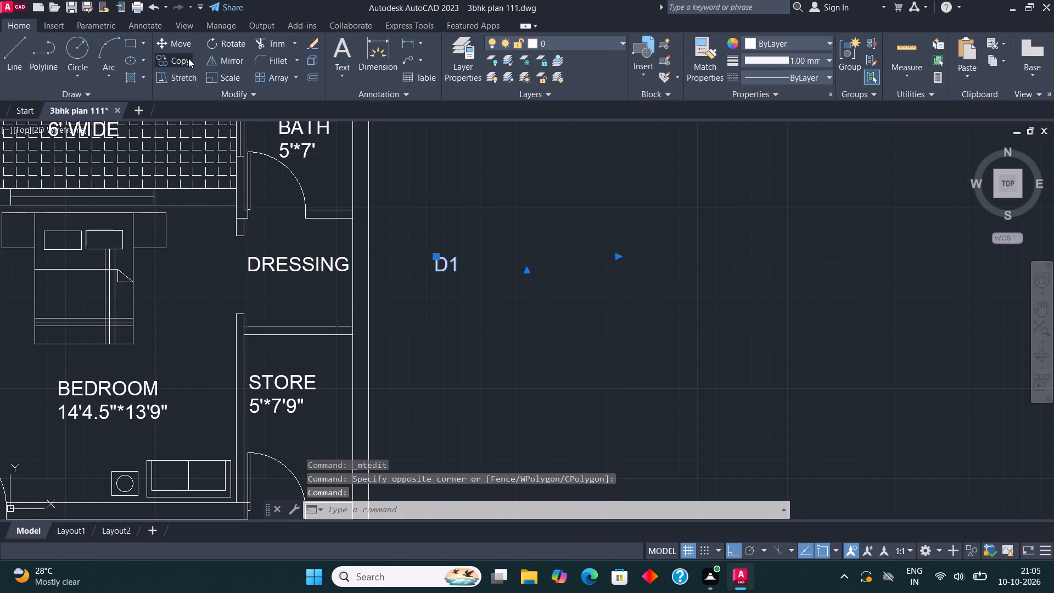
click(434, 255)
click(554, 234)
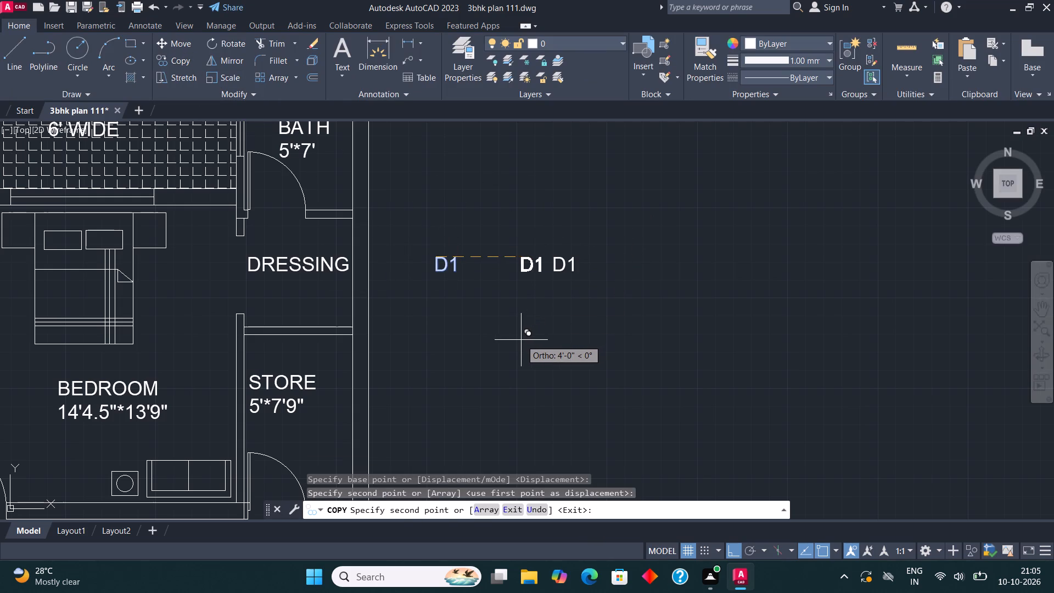
key(F8)
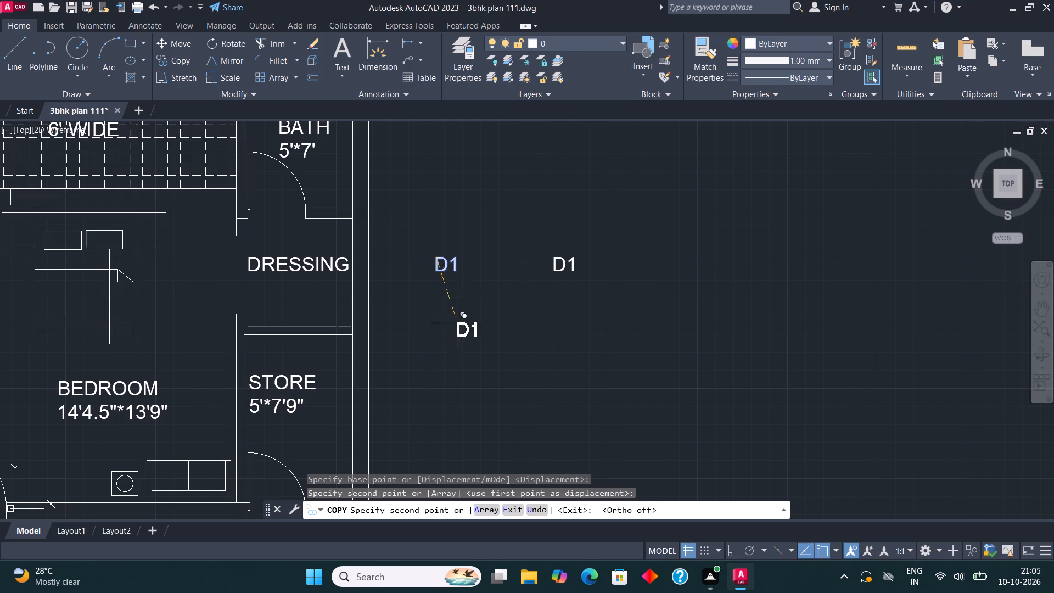
click(502, 349)
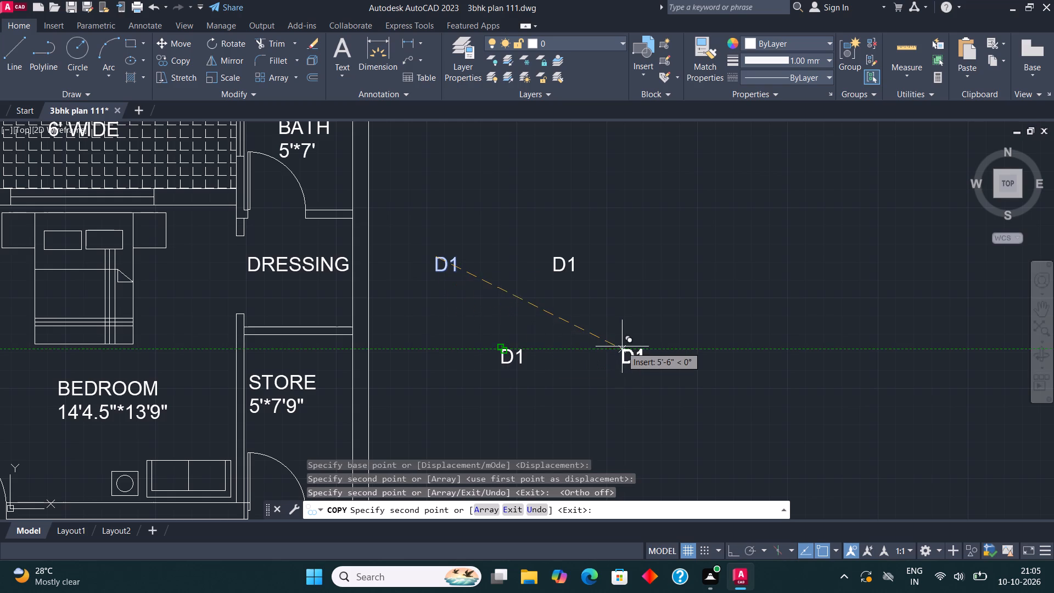
click(626, 345)
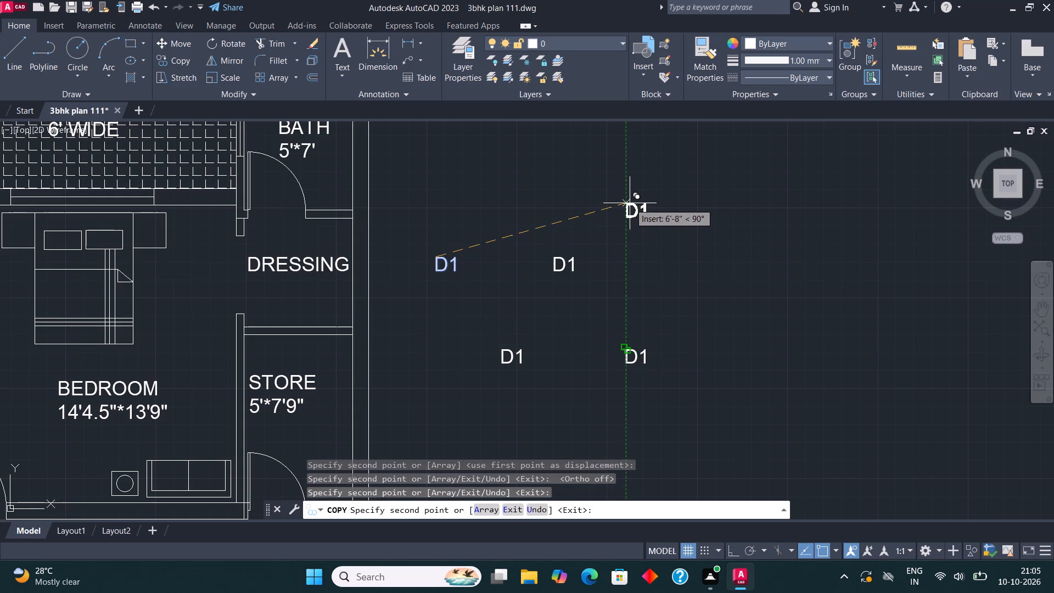
click(630, 203)
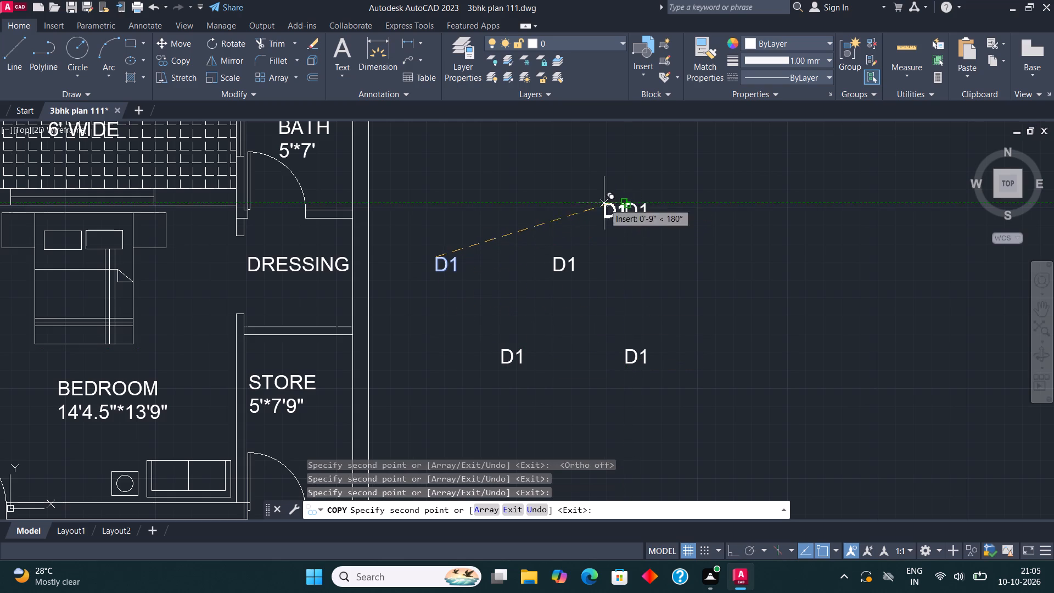
click(513, 189)
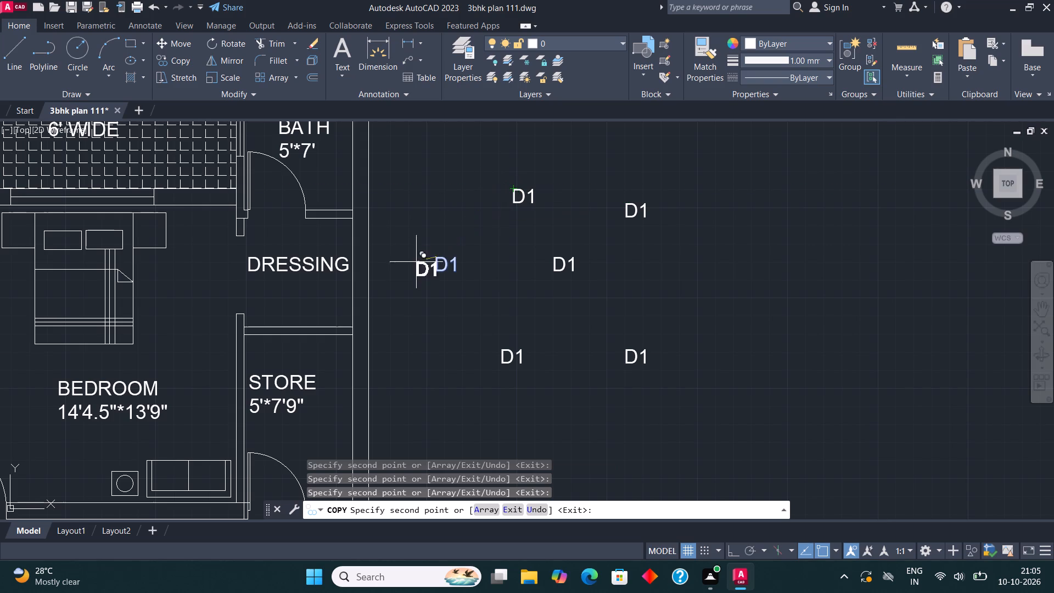
click(433, 362)
middle_drag(526, 348, 506, 348)
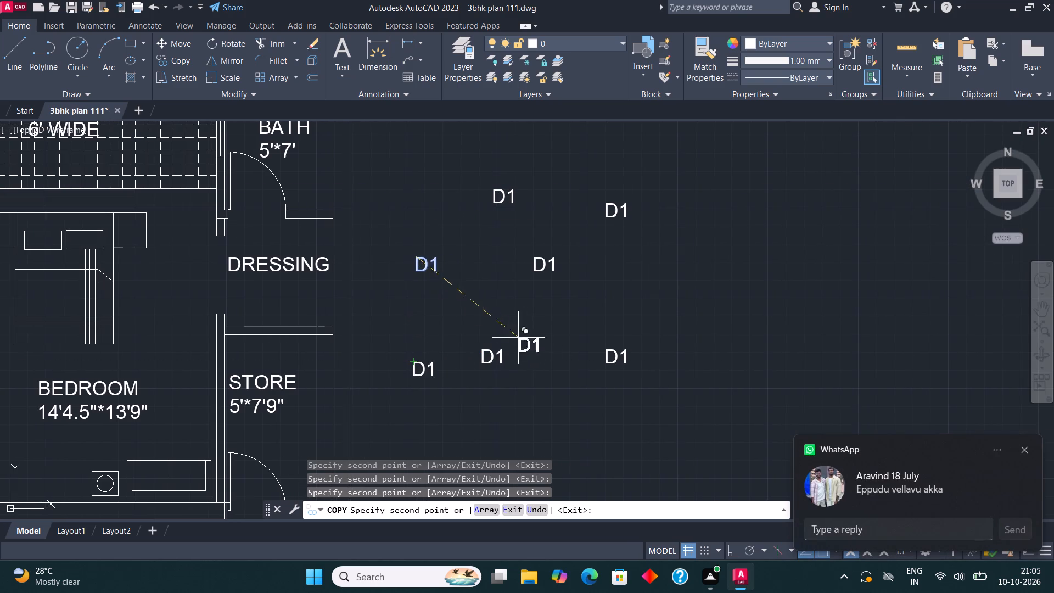
key(Escape)
Change the D1 copy directly south of the original tag to D2.
middle_drag(470, 379, 467, 321)
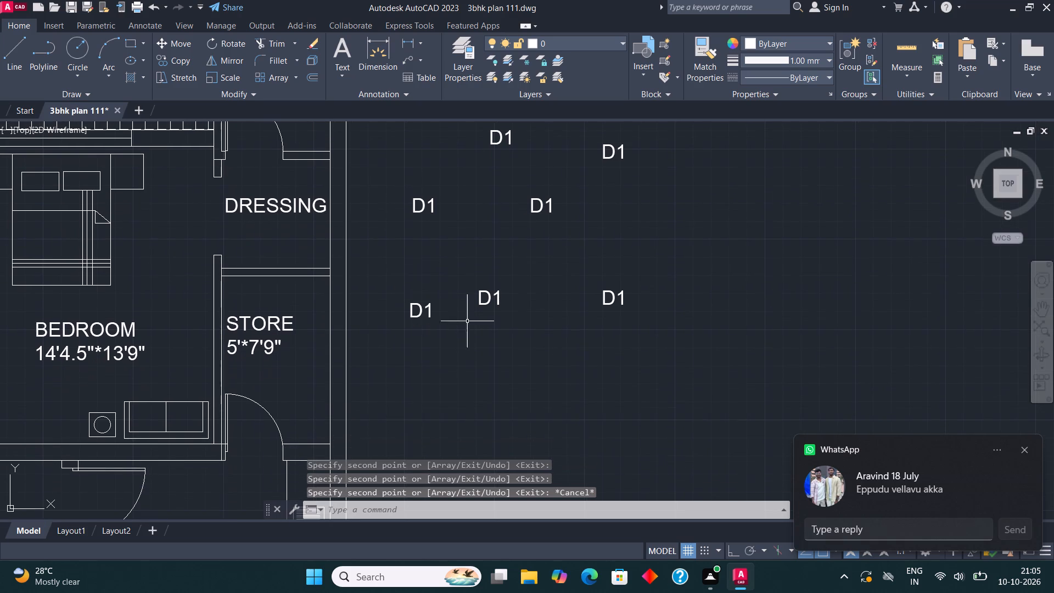
scroll(457, 316, up, 1)
middle_drag(457, 316, 431, 365)
scroll(428, 356, down, 1)
middle_drag(422, 340, 413, 364)
scroll(397, 378, up, 2)
click(384, 376)
right_click(384, 376)
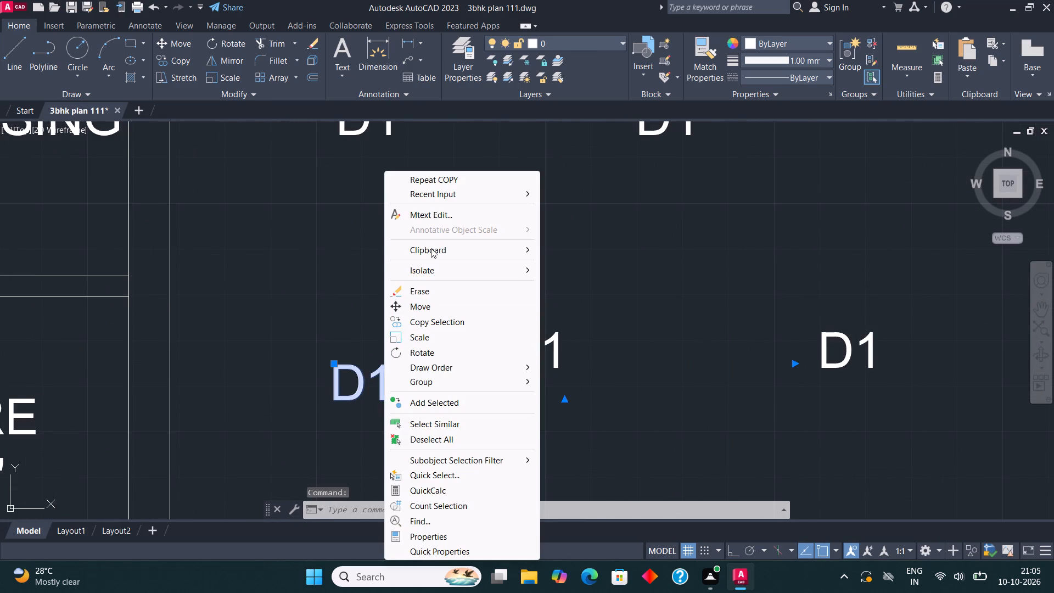
click(445, 219)
click(423, 395)
key(BackSpace)
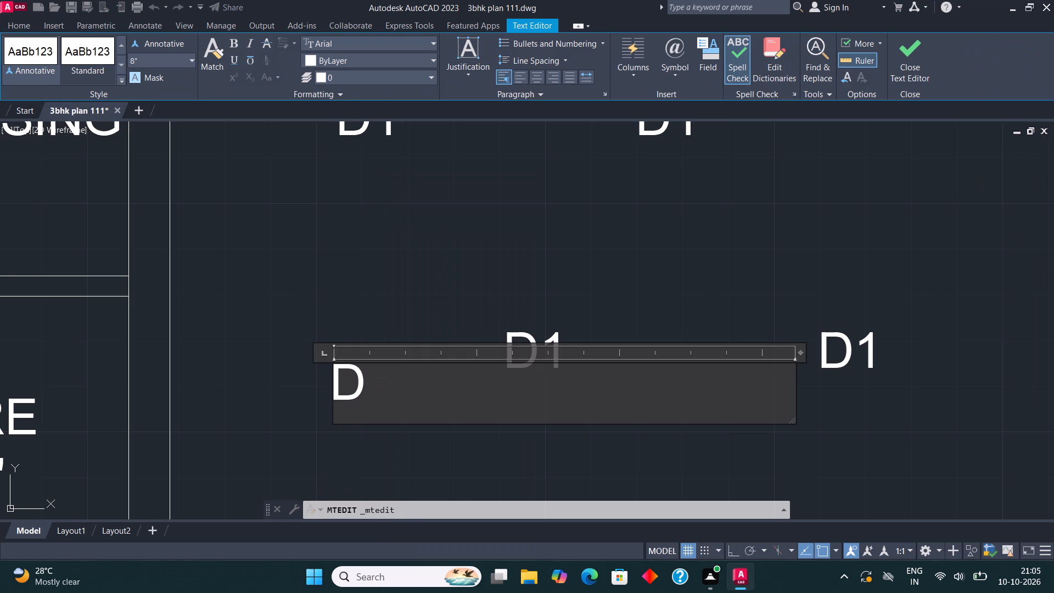
key(2)
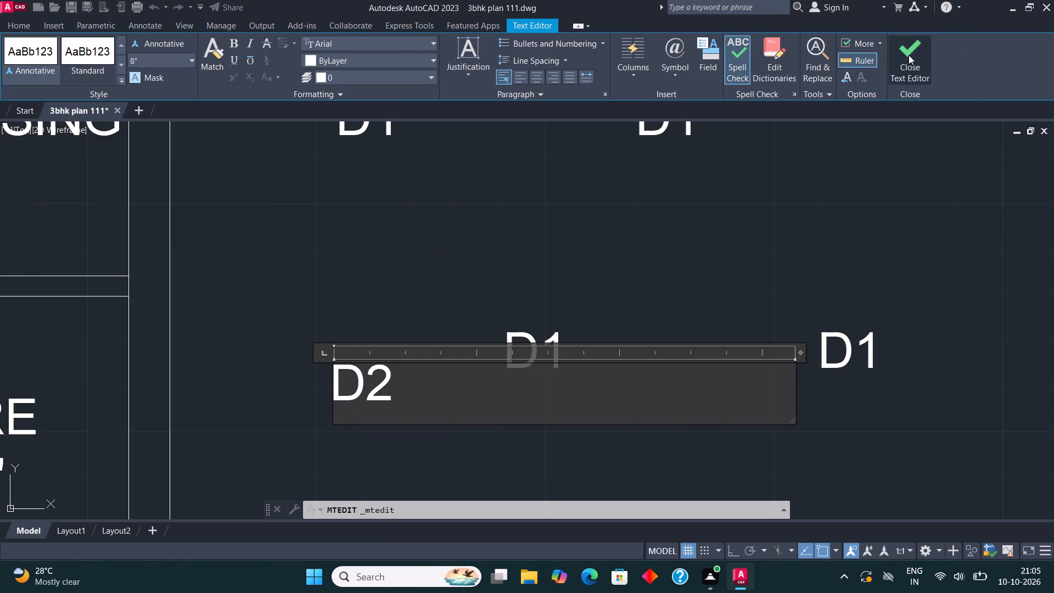
click(909, 55)
Change the D1 copy just east of the D2 tag to D3.
click(528, 337)
right_click(527, 337)
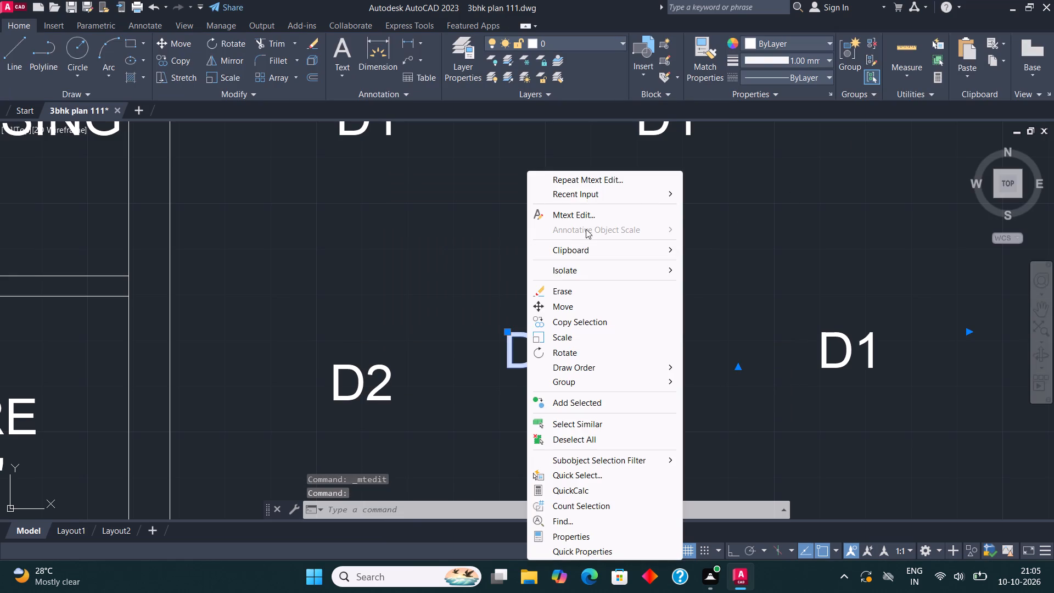
click(591, 220)
click(584, 351)
key(BackSpace)
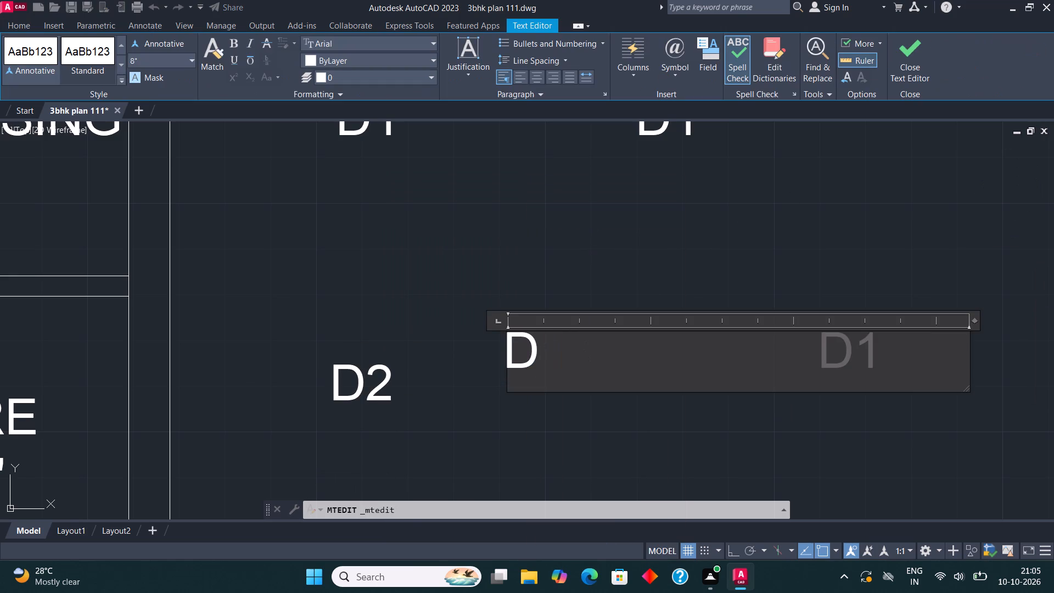
key(3)
scroll(584, 351, up, 1)
click(916, 48)
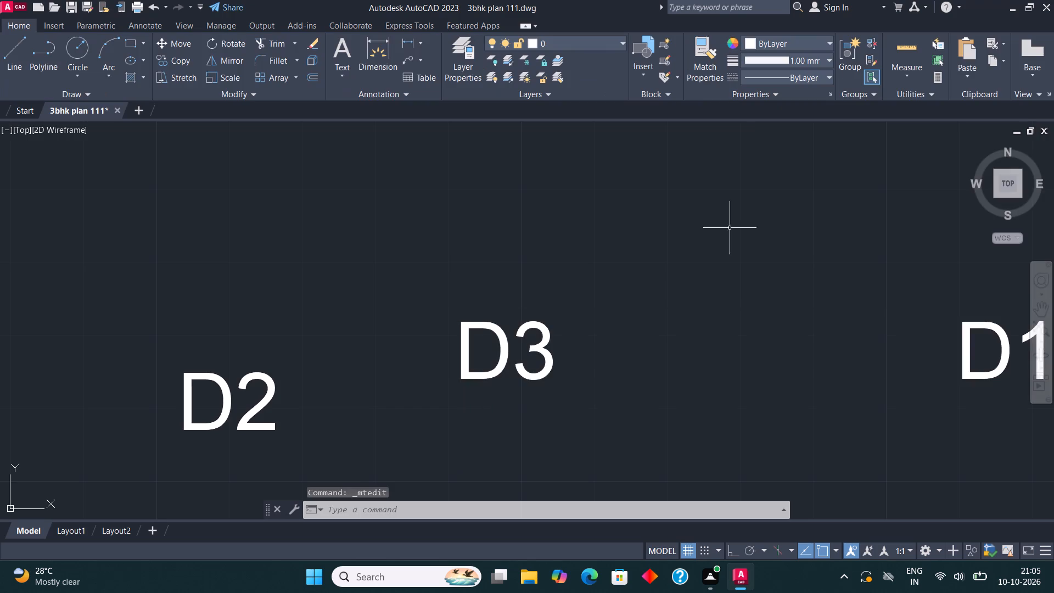
Change the D1 copy directly east of the D3 tag to W1.
scroll(313, 430, down, 2)
middle_drag(594, 314, 546, 328)
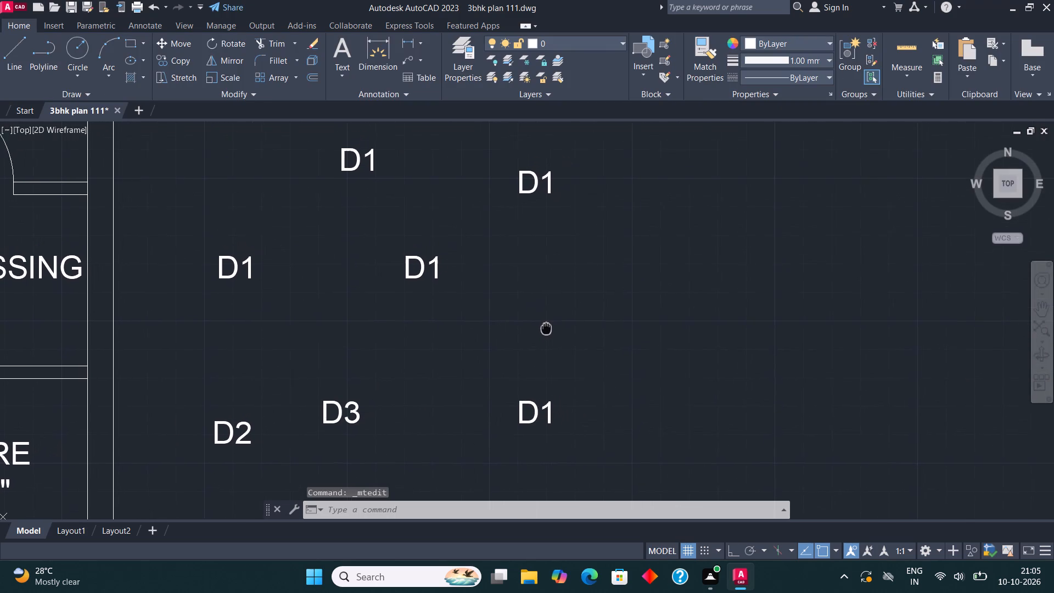
middle_drag(546, 328, 546, 329)
click(520, 409)
right_click(520, 409)
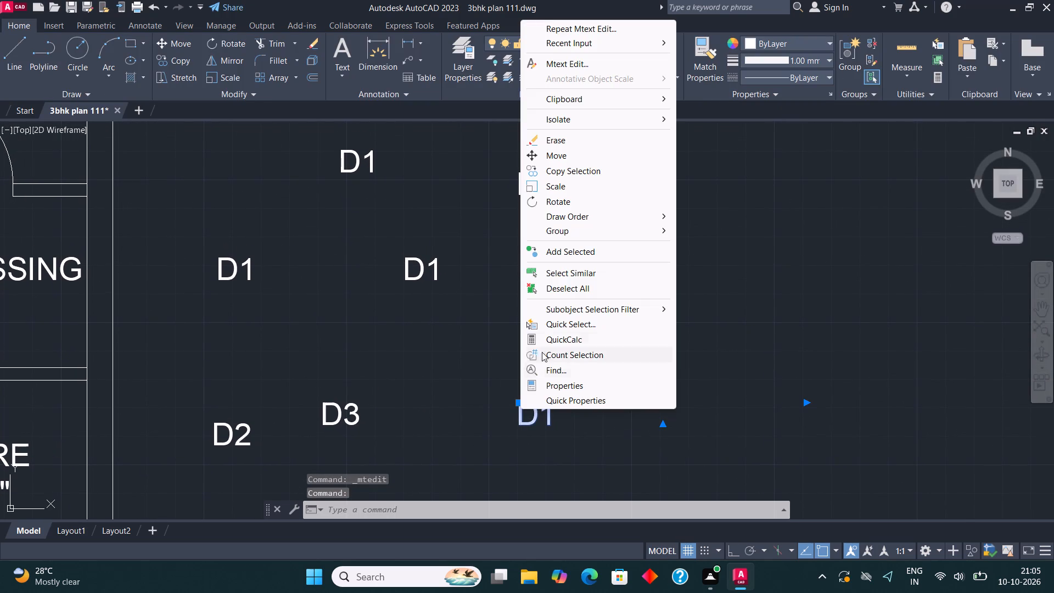
click(590, 68)
click(574, 440)
click(570, 422)
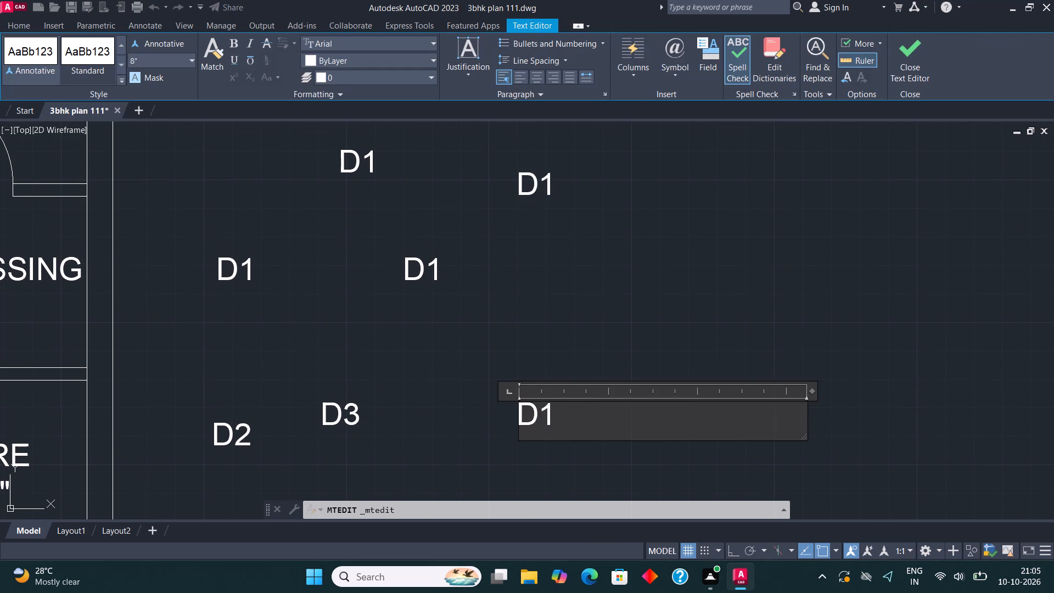
key(BackSpace)
key(BackSpace)
key(w)
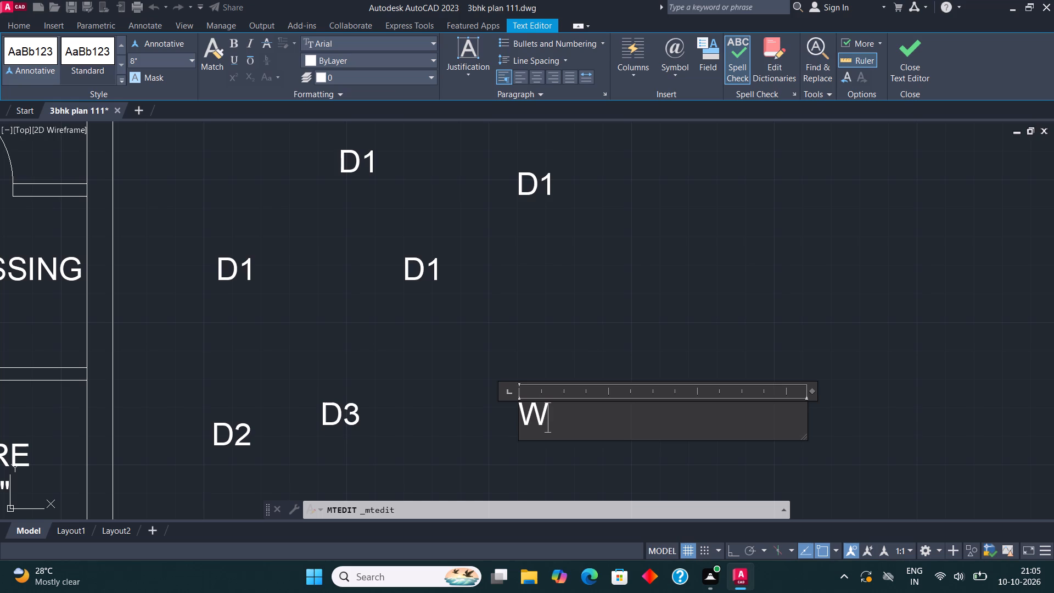
key(1)
click(922, 60)
Change the D1 copy directly east of the original D1 tag to W2.
click(431, 269)
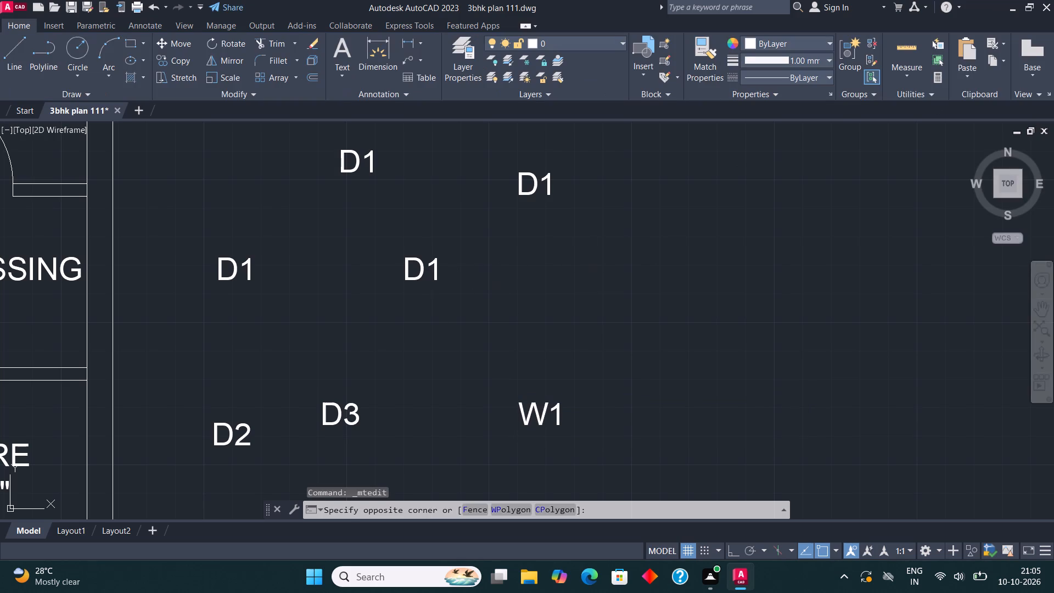
right_click(430, 269)
click(424, 262)
right_click(422, 266)
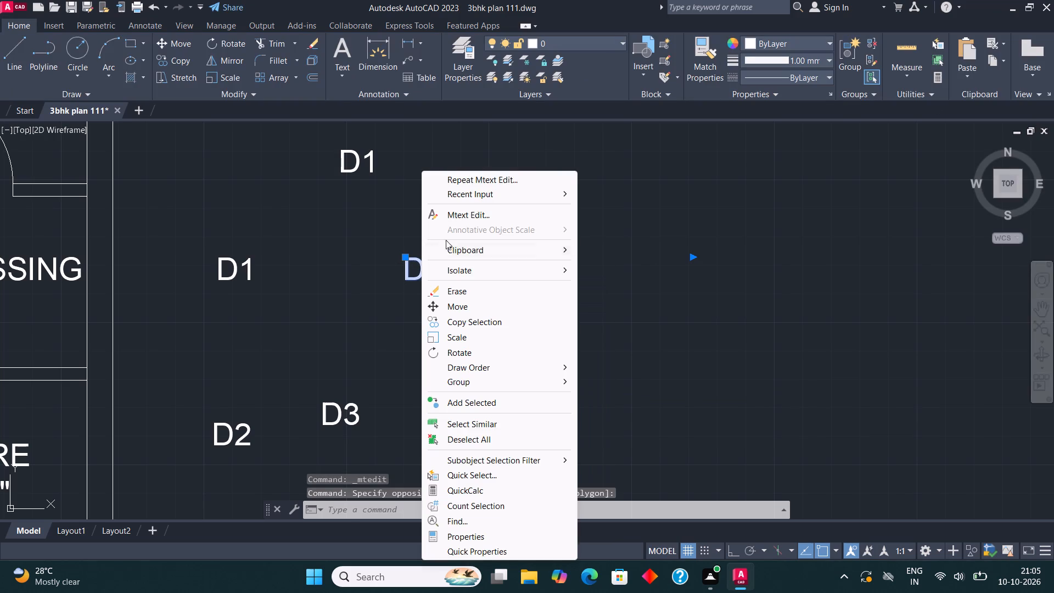
click(470, 213)
click(466, 268)
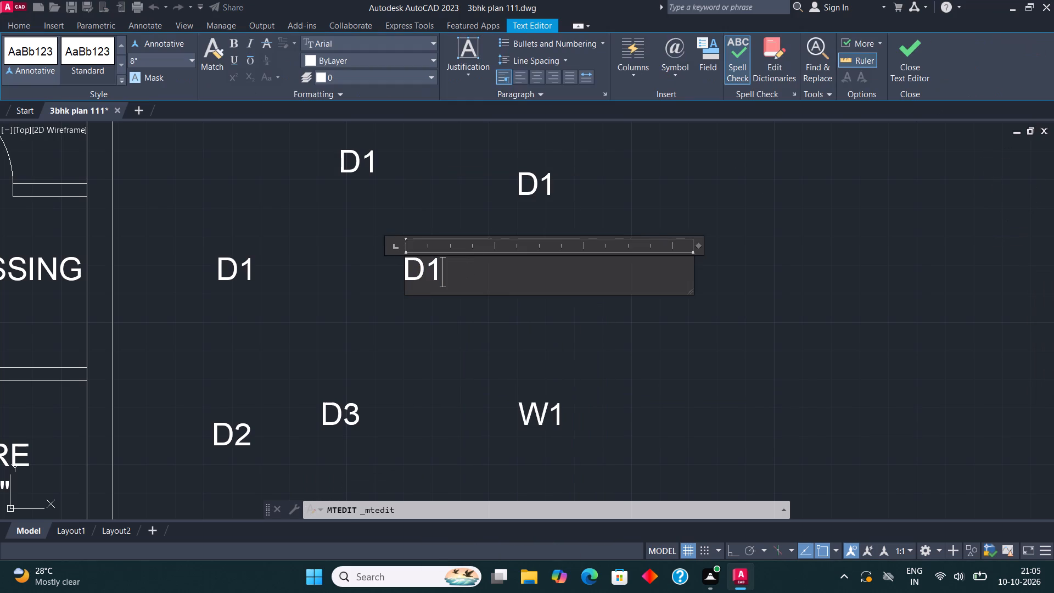
key(BackSpace)
key(BackSpace)
key(BackSpace)
text(W2)
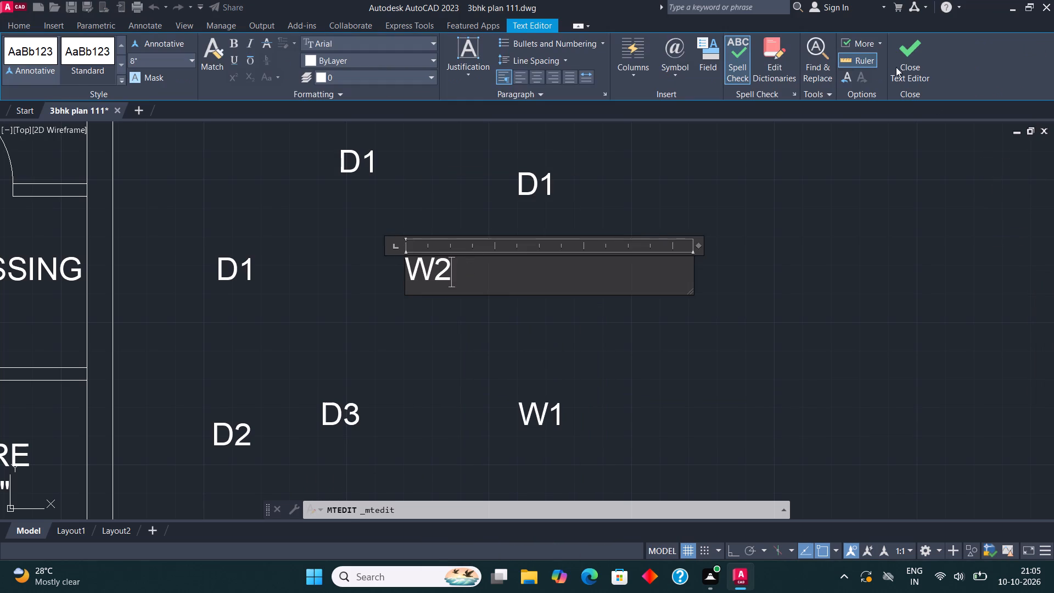
click(903, 63)
Change the D1 copy northeast of the W2 tag to V.
click(521, 194)
right_click(521, 194)
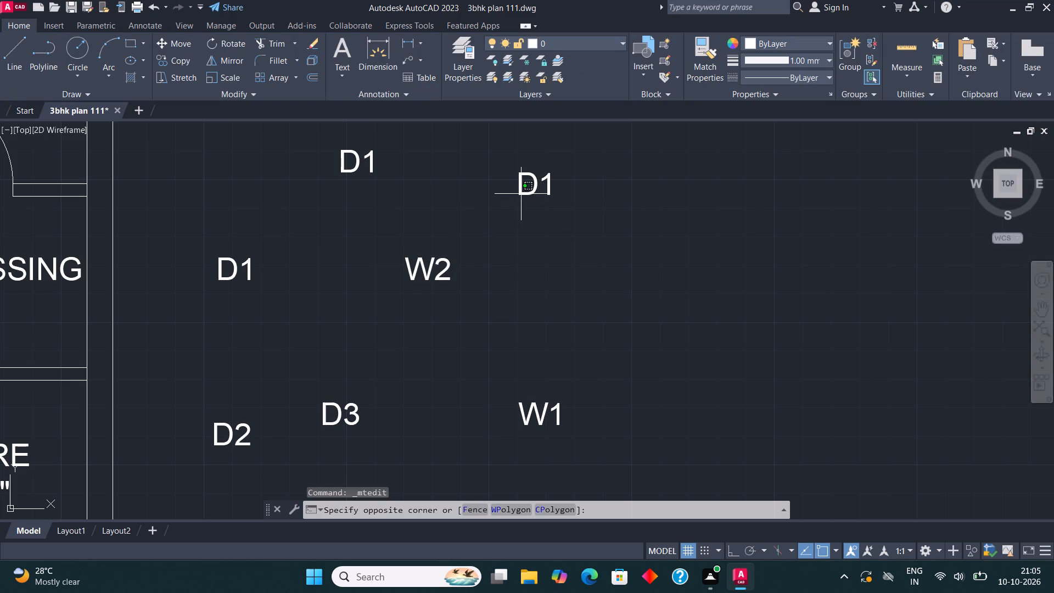
click(526, 178)
click(526, 195)
right_click(528, 192)
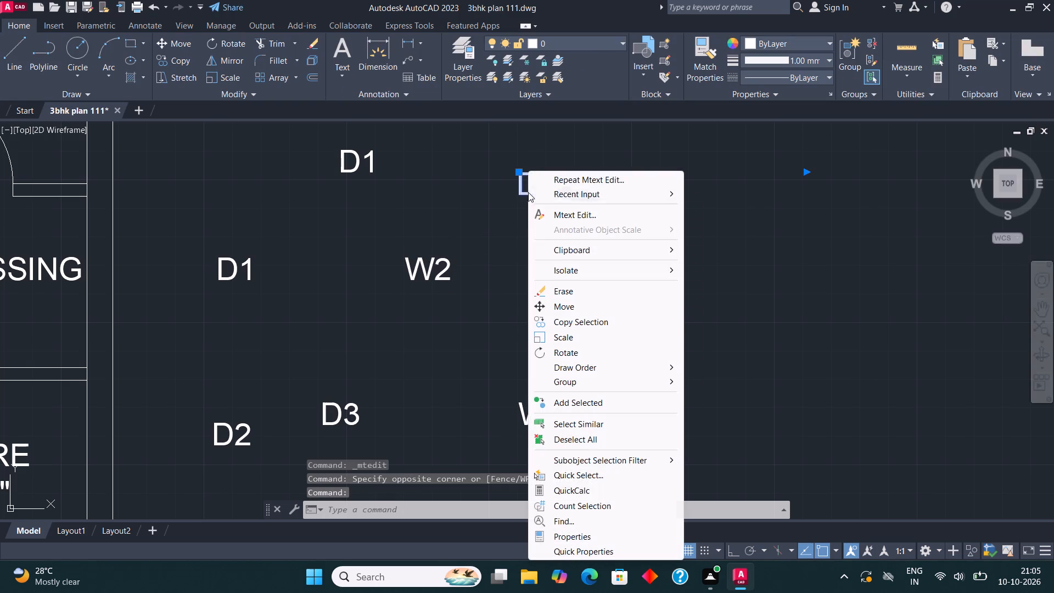
click(579, 215)
click(573, 199)
key(BackSpace)
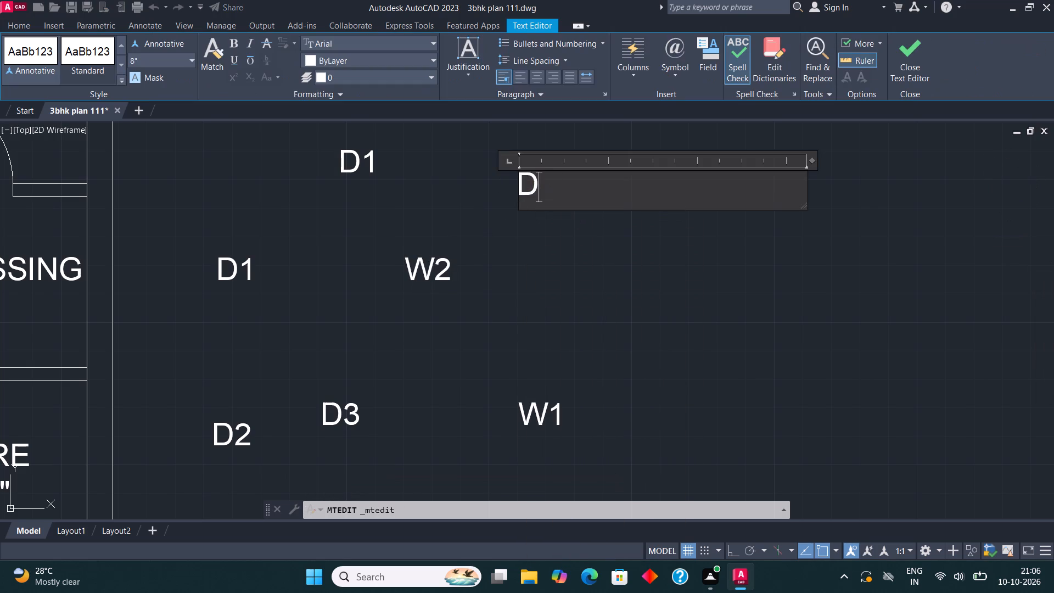
key(BackSpace)
key(BackSpace)
key(v)
click(899, 48)
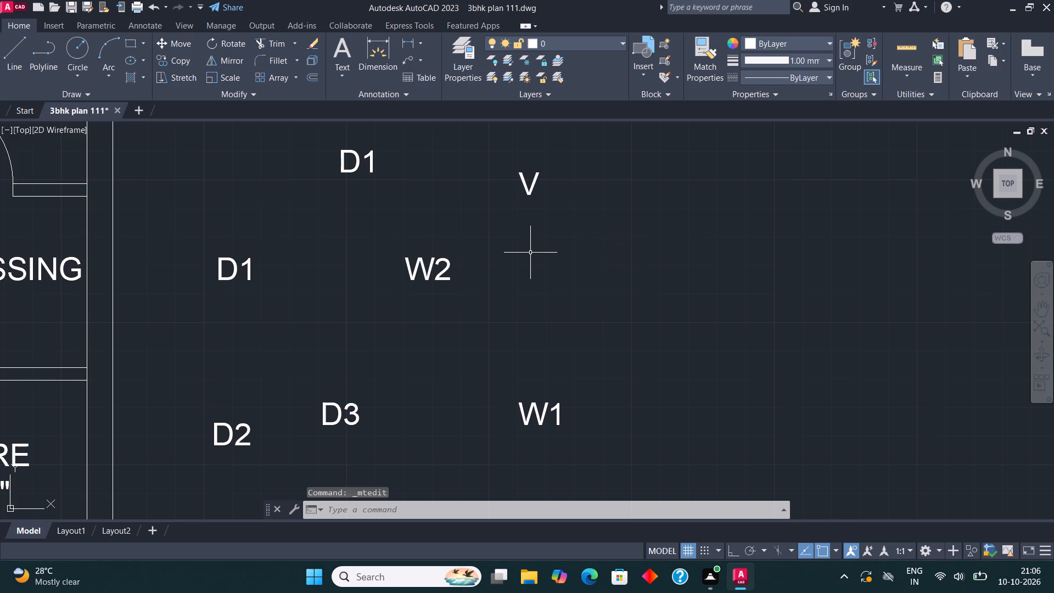
Erase the spare D1 copy north of the tags, between the original D1 and V.
middle_drag(347, 359, 347, 355)
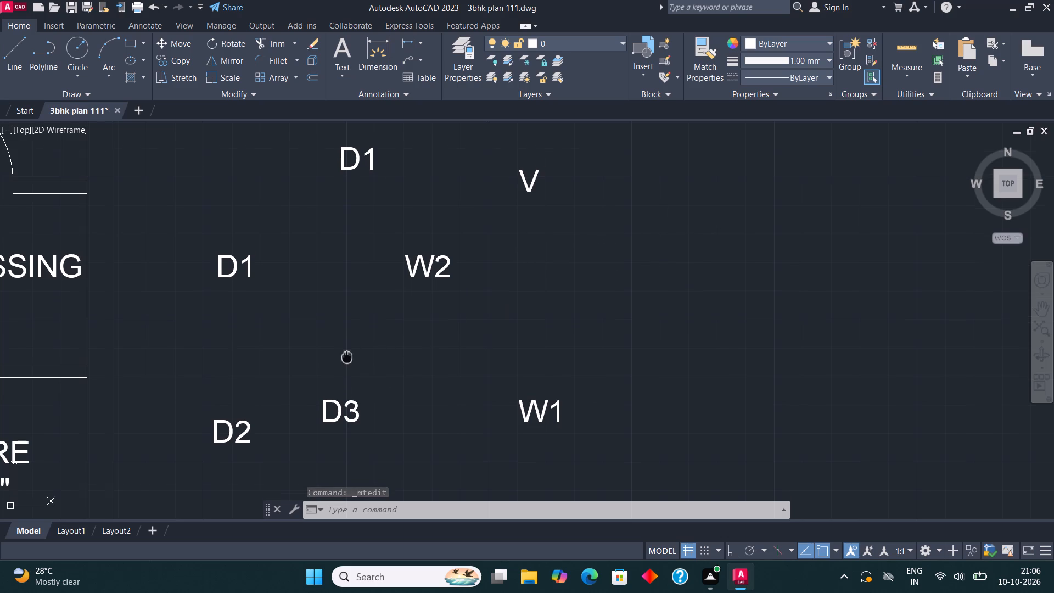
middle_drag(347, 355, 369, 359)
click(401, 199)
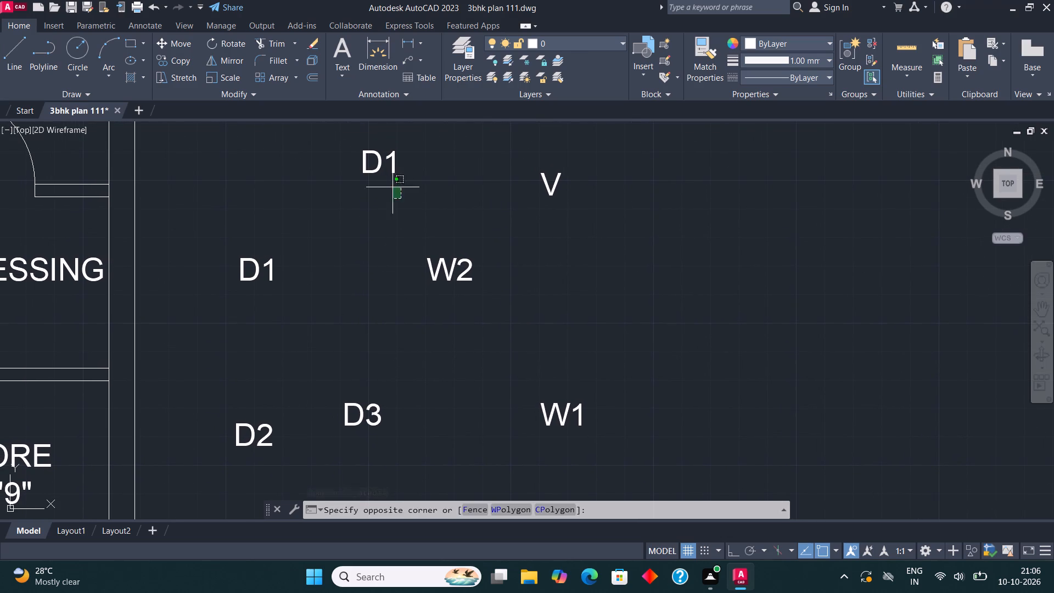
click(361, 153)
key(Delete)
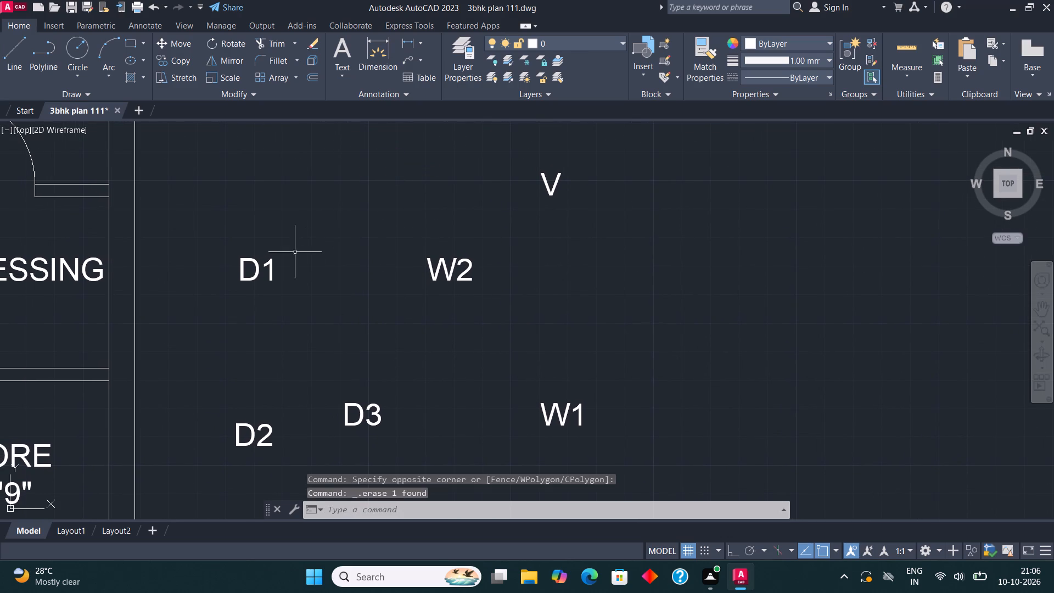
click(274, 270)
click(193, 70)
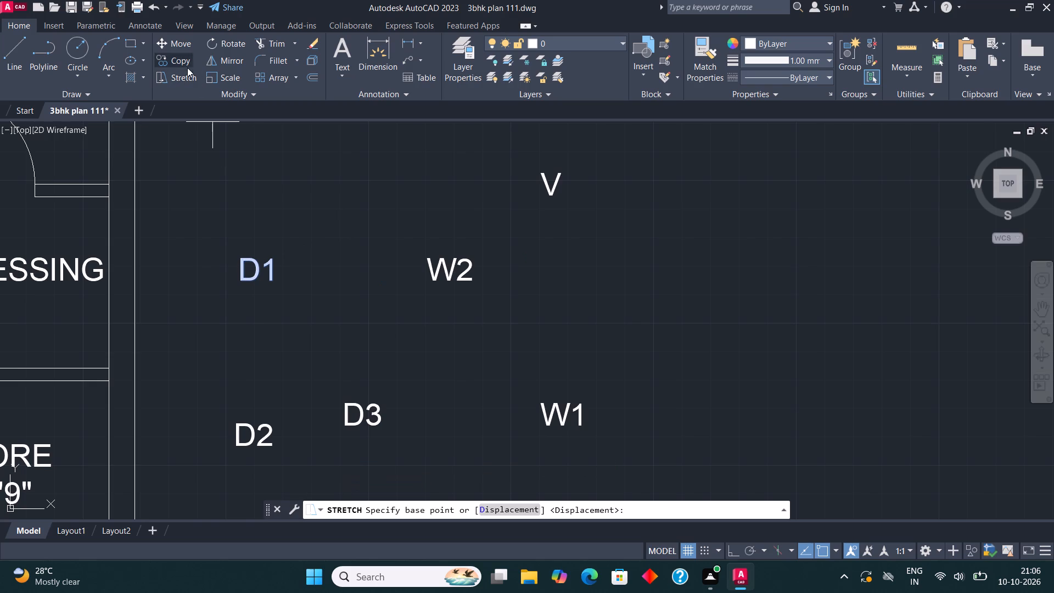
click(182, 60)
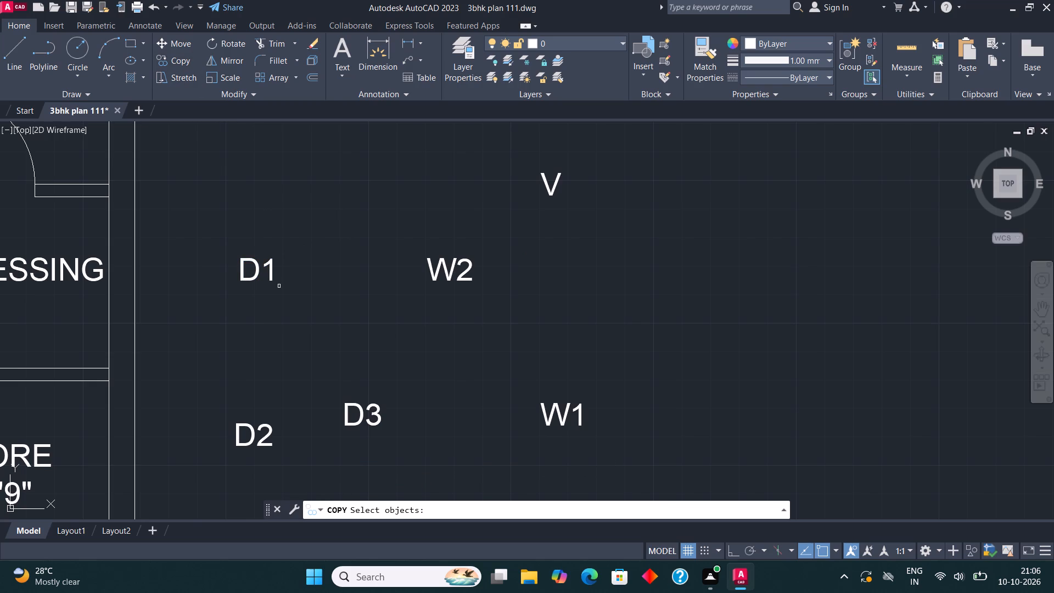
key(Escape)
Copy the D1 tag from outside the plan into the drawing room's porch-side door and the guest room door openings.
drag(307, 303, 295, 288)
click(220, 234)
click(180, 57)
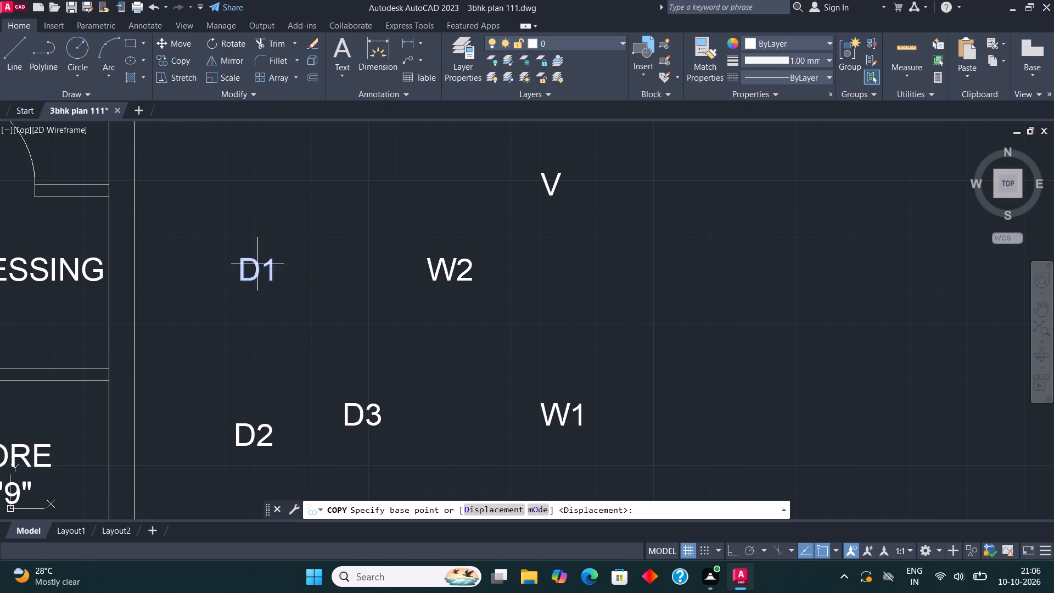
click(257, 266)
scroll(394, 175, down, 4)
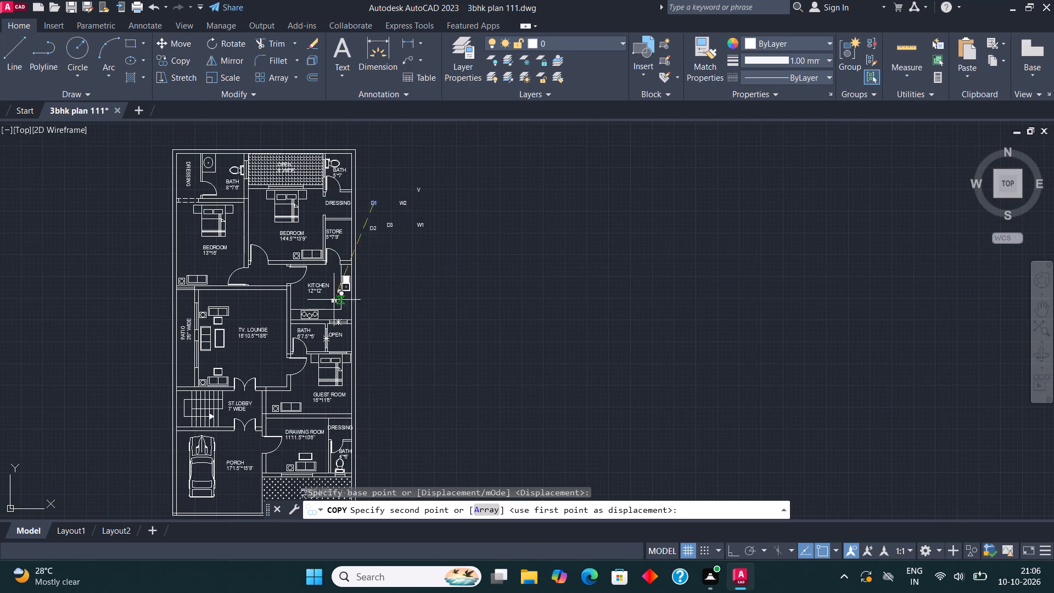
scroll(335, 295, down, 1)
scroll(287, 407, up, 5)
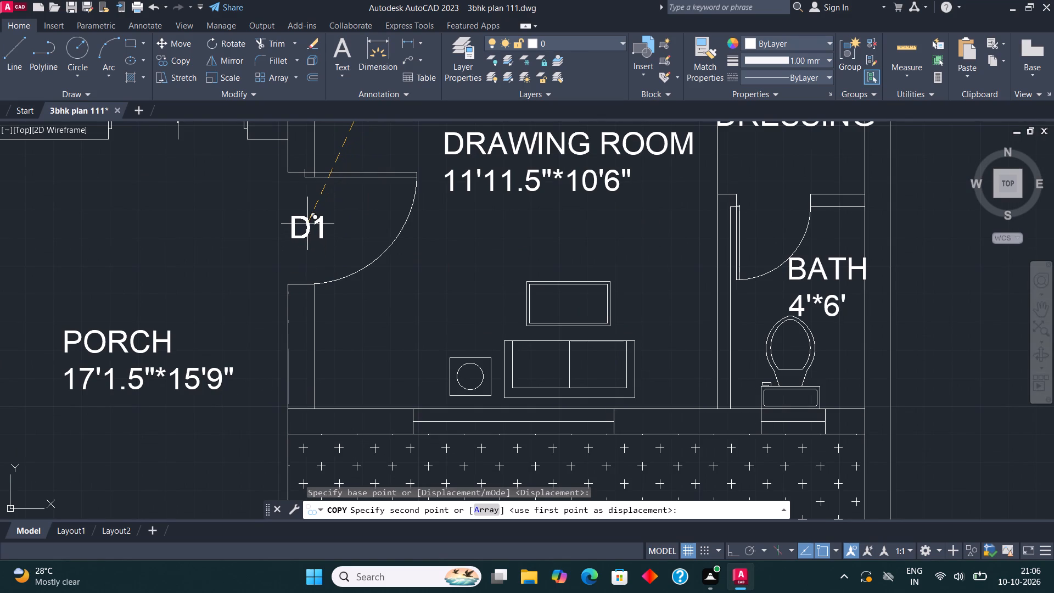
click(307, 223)
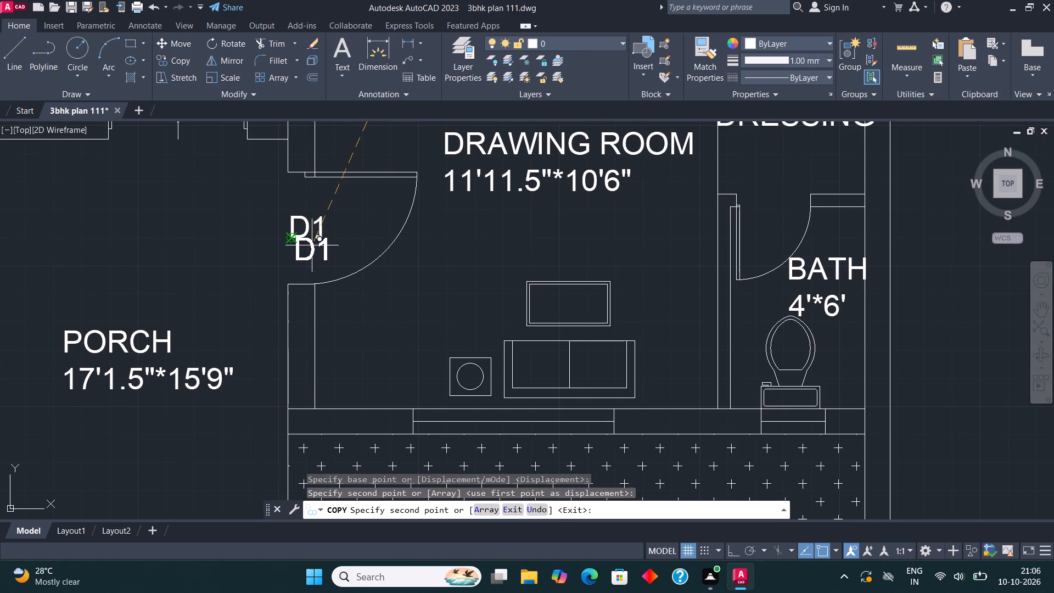
middle_drag(319, 279, 346, 466)
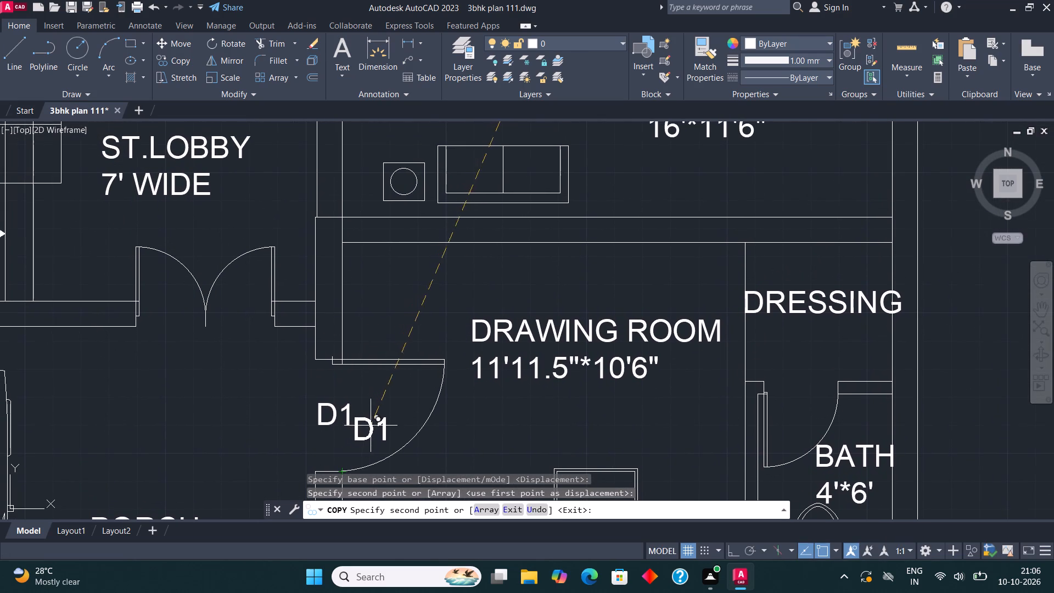
scroll(383, 450, down, 2)
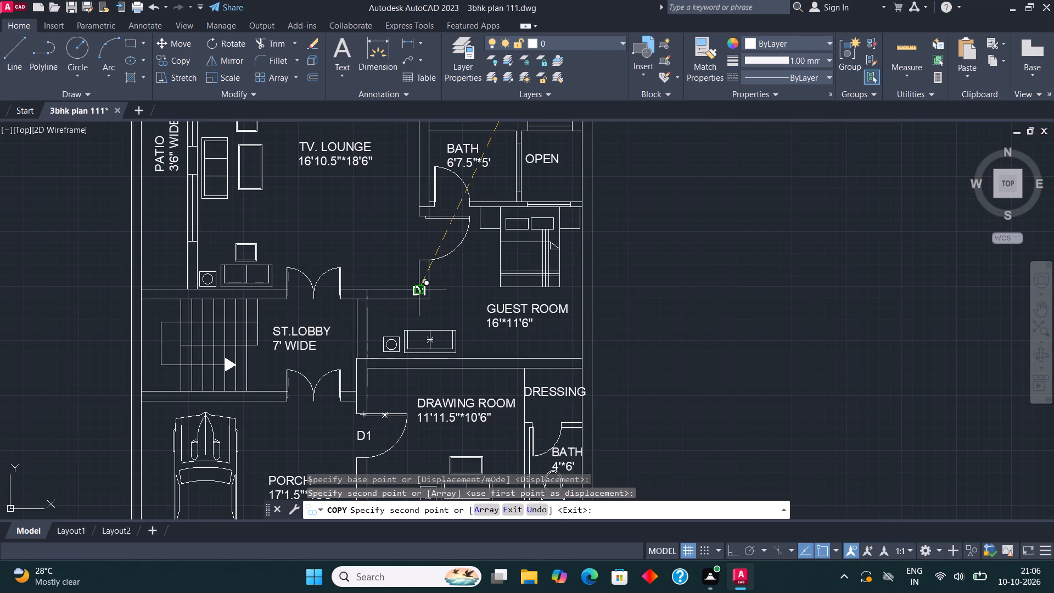
scroll(434, 273, up, 1)
click(428, 214)
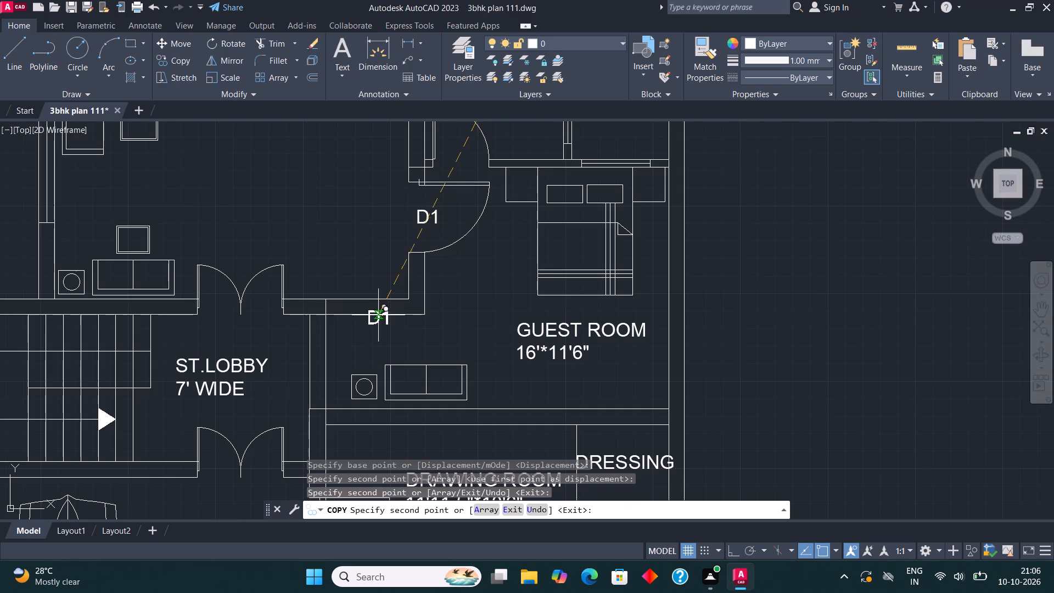
Place further D1 copies at the doors of the 13'*16' bedroom and the 14'4.5"*13'9" bedroom, ending the copy.
scroll(378, 315, down, 1)
middle_drag(413, 316, 430, 410)
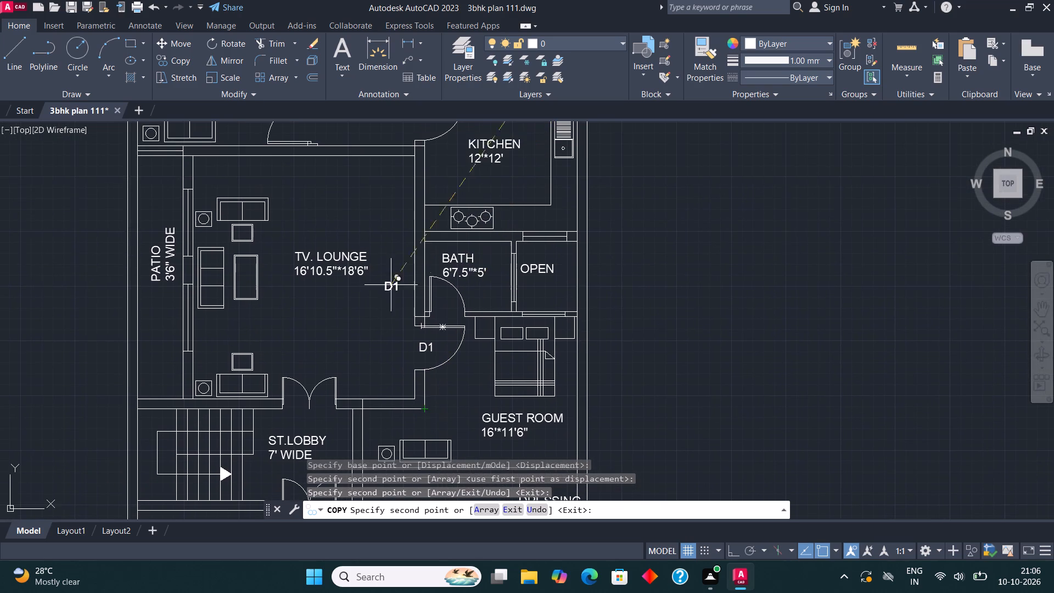
middle_drag(380, 261, 391, 405)
scroll(328, 267, up, 1)
click(315, 259)
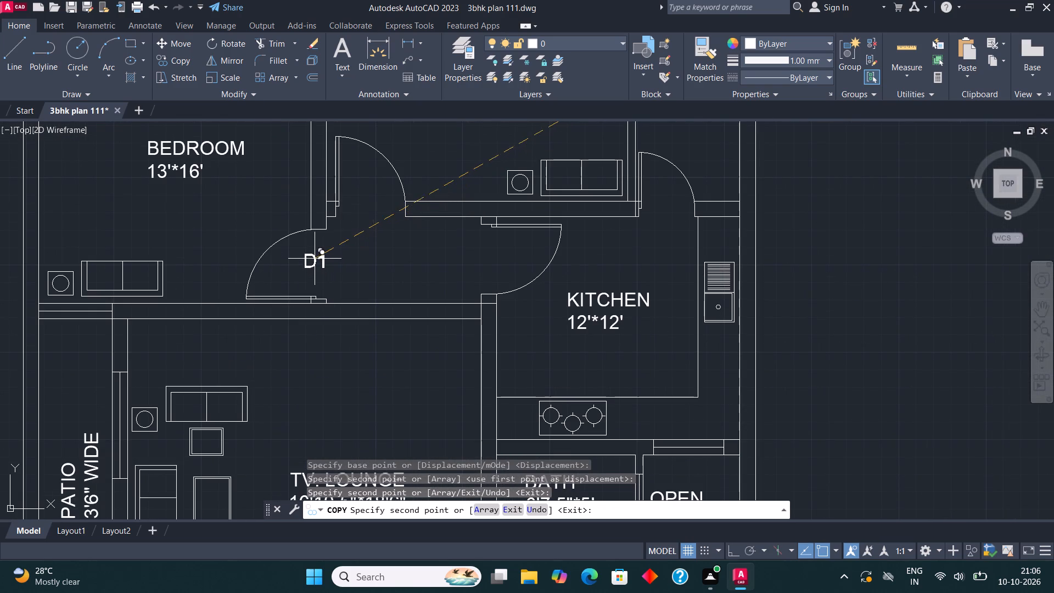
click(367, 204)
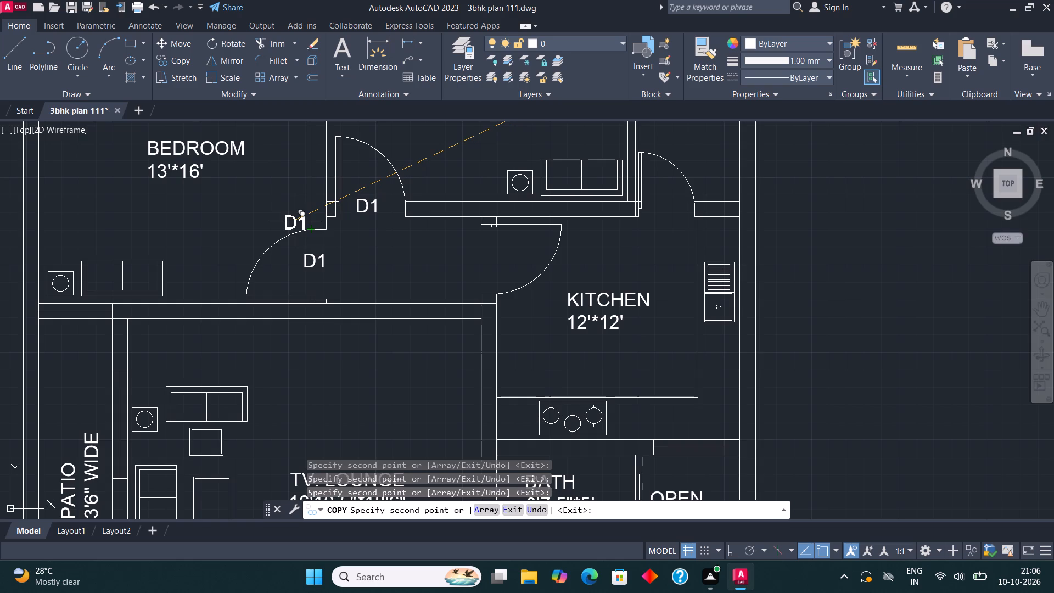
scroll(296, 233, down, 2)
key(Escape)
Copy the D2 tag into the kitchen's west door opening.
middle_drag(490, 250, 506, 333)
scroll(534, 273, up, 1)
click(517, 237)
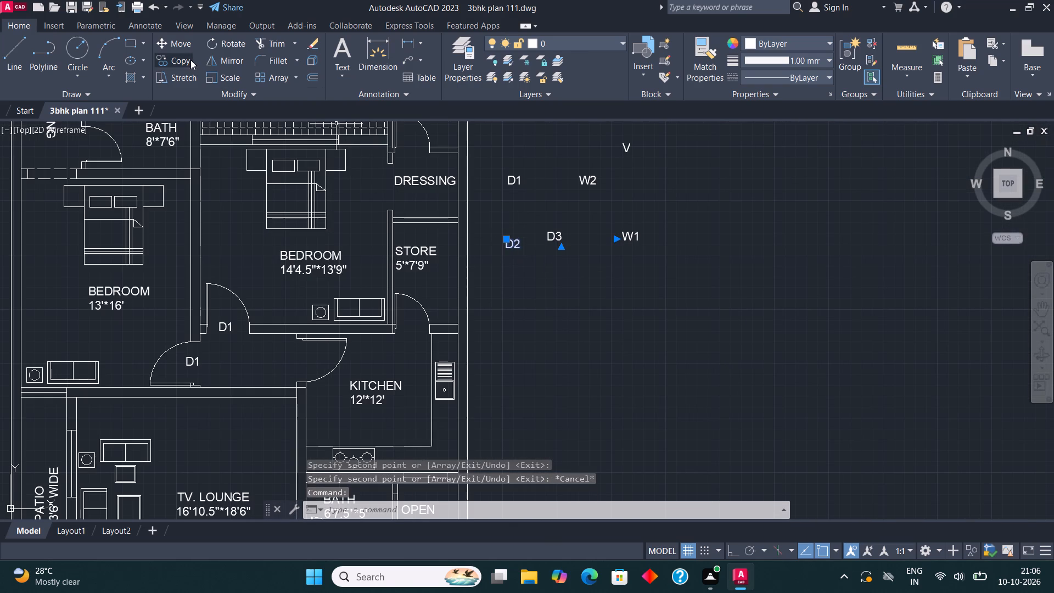
click(190, 60)
click(512, 238)
scroll(600, 187, down, 1)
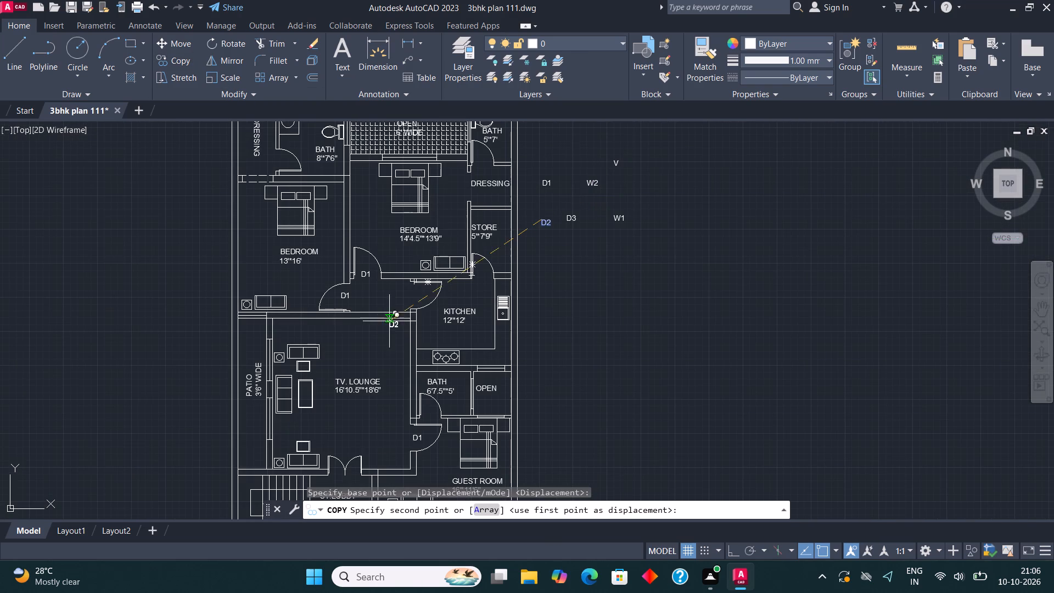
scroll(440, 278, up, 2)
click(364, 312)
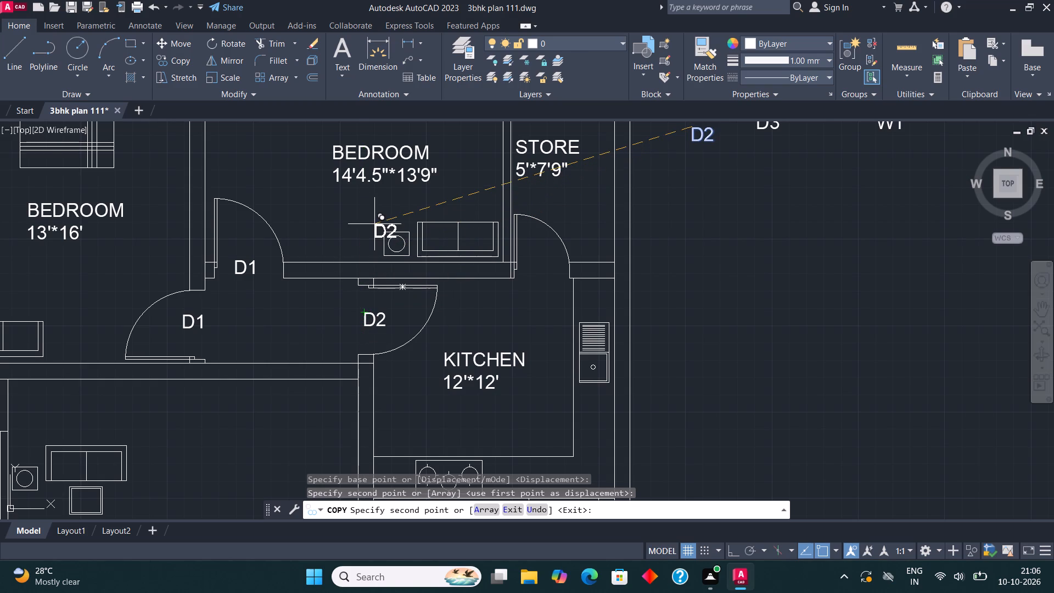
scroll(366, 307, down, 1)
key(Escape)
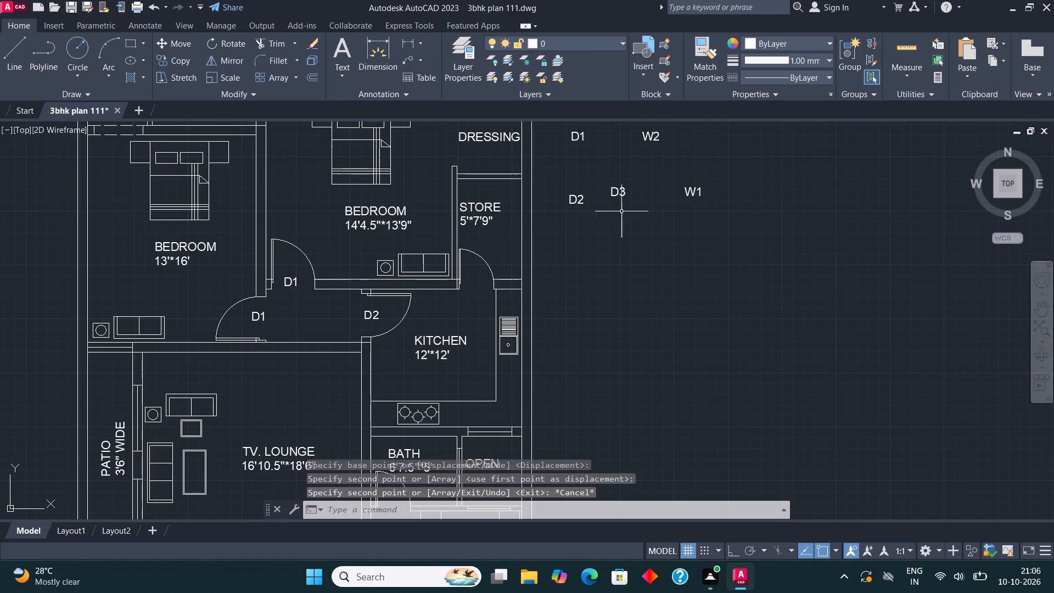
Copy the D3 tag from outside the plan to the doors of the 8'*7'6" bath and the 5'*7' bath.
click(612, 187)
click(180, 61)
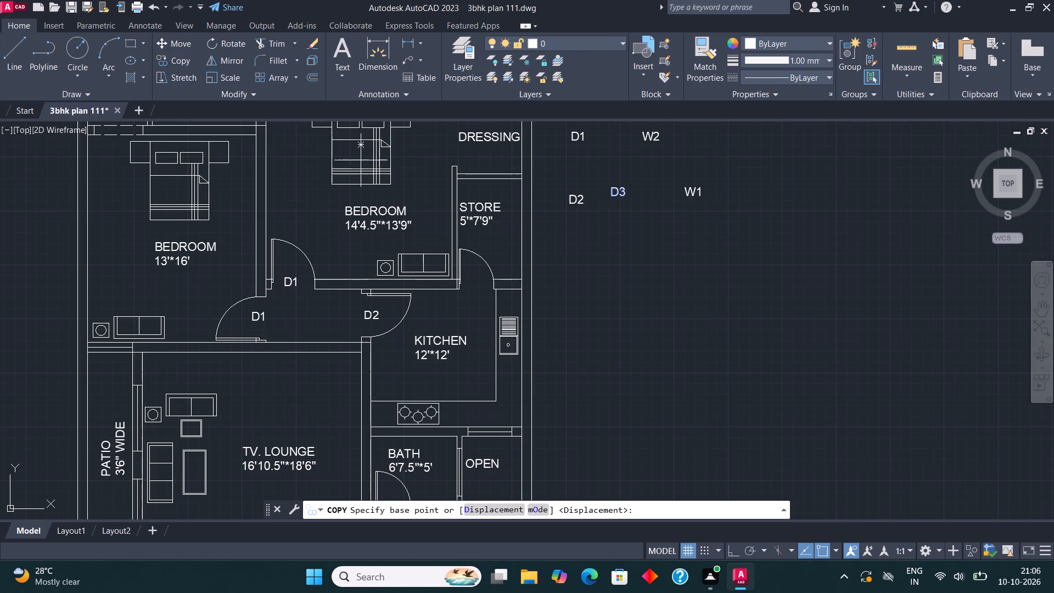
click(619, 191)
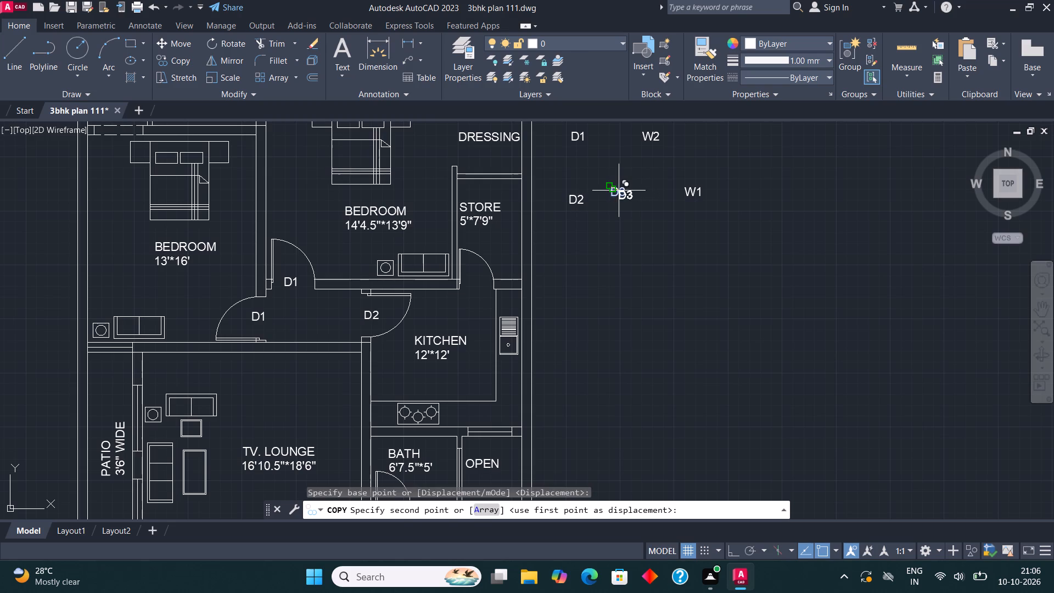
scroll(630, 286, down, 2)
scroll(447, 217, up, 3)
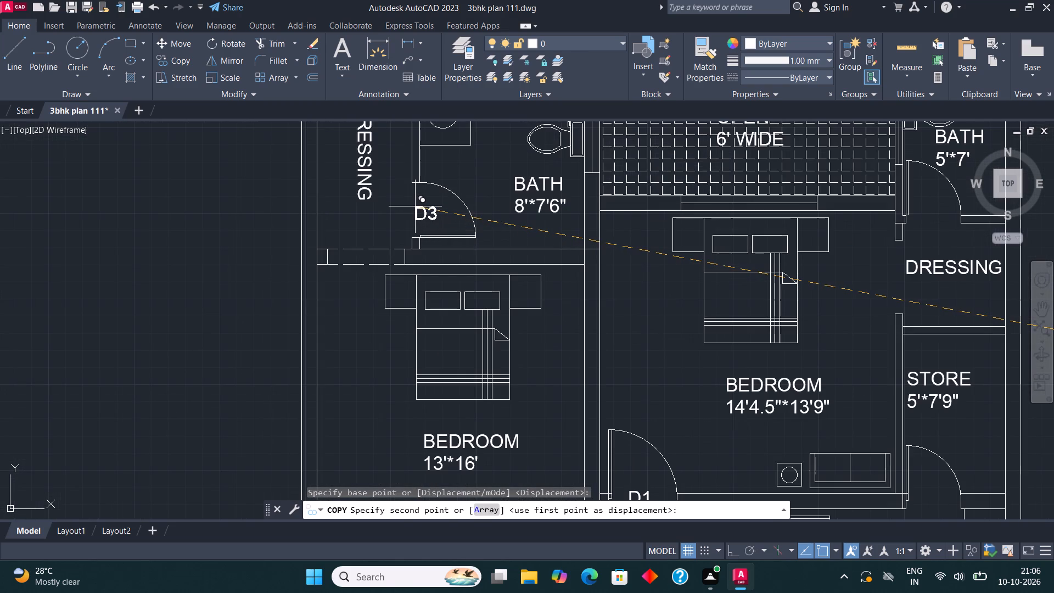
click(415, 206)
scroll(414, 206, down, 2)
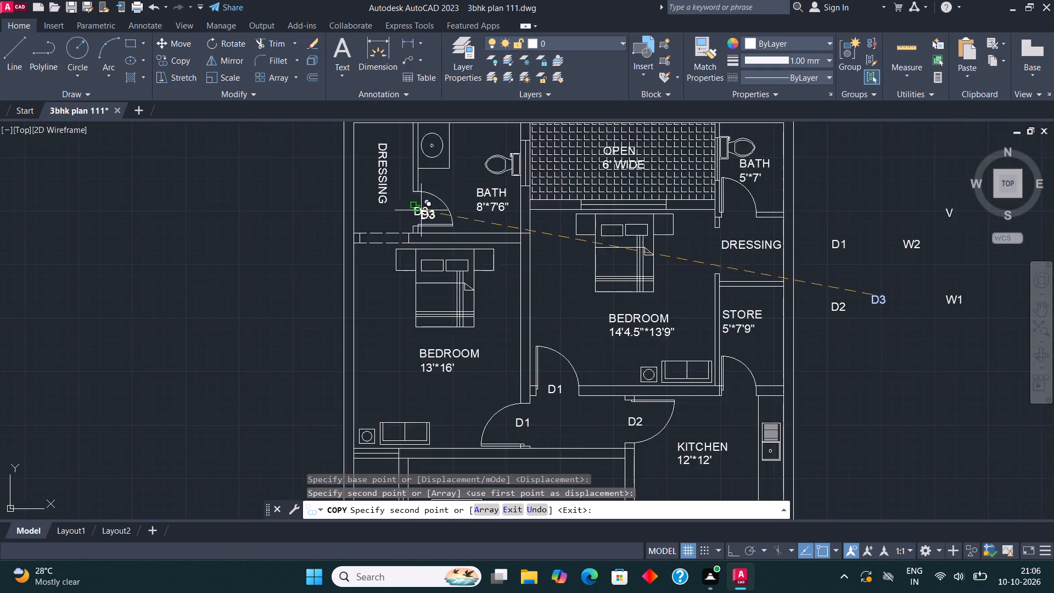
scroll(606, 202, up, 2)
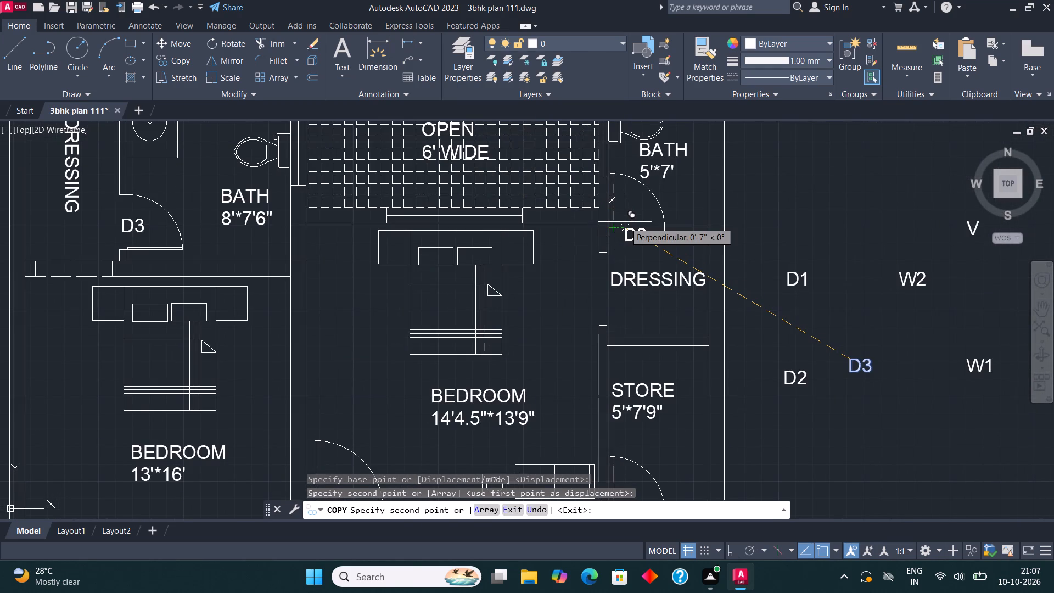
click(625, 222)
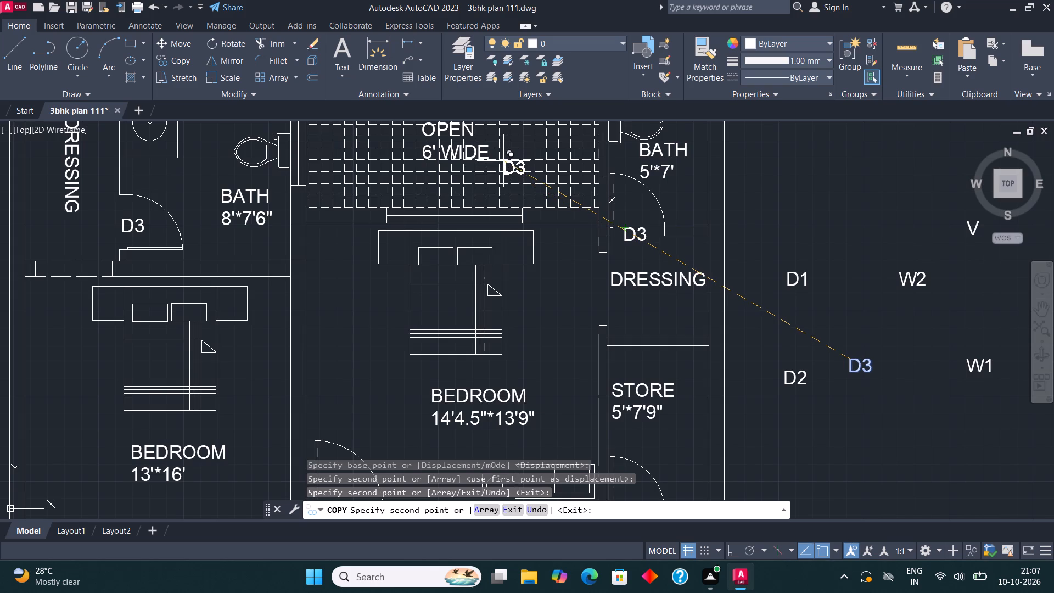
Place further D3 copies at the doors of the 6'7.5"*5' bath and the 4'*6' bath, ending the copy.
scroll(503, 159, down, 3)
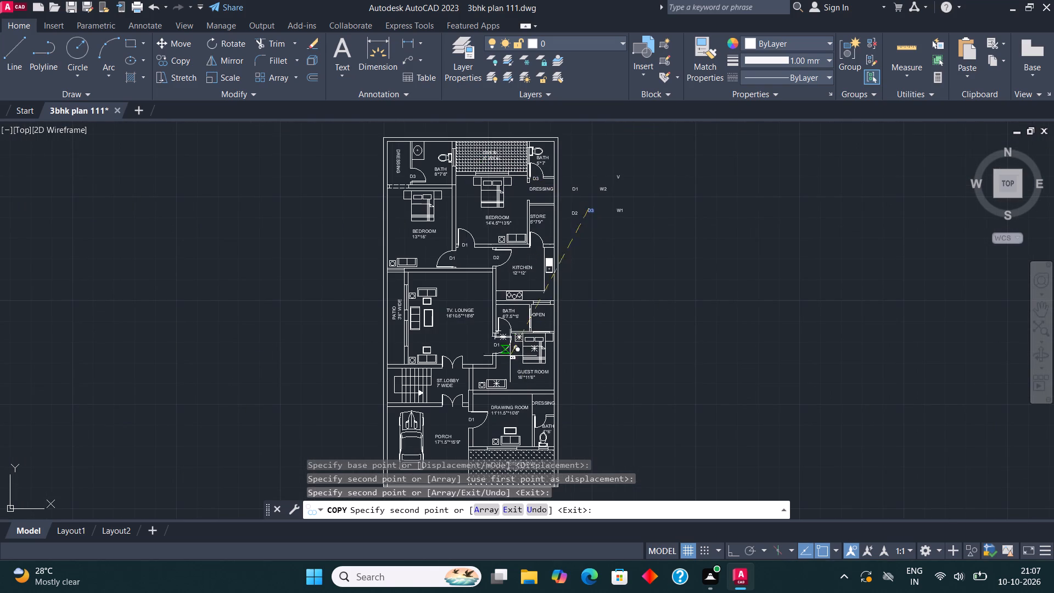
scroll(501, 337, up, 4)
click(489, 292)
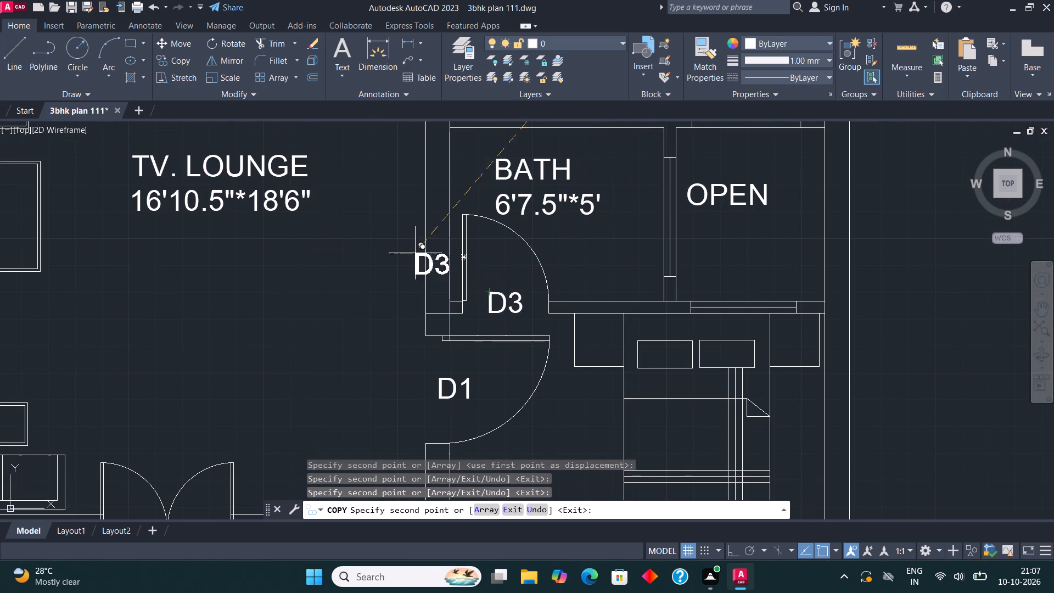
scroll(432, 214, down, 1)
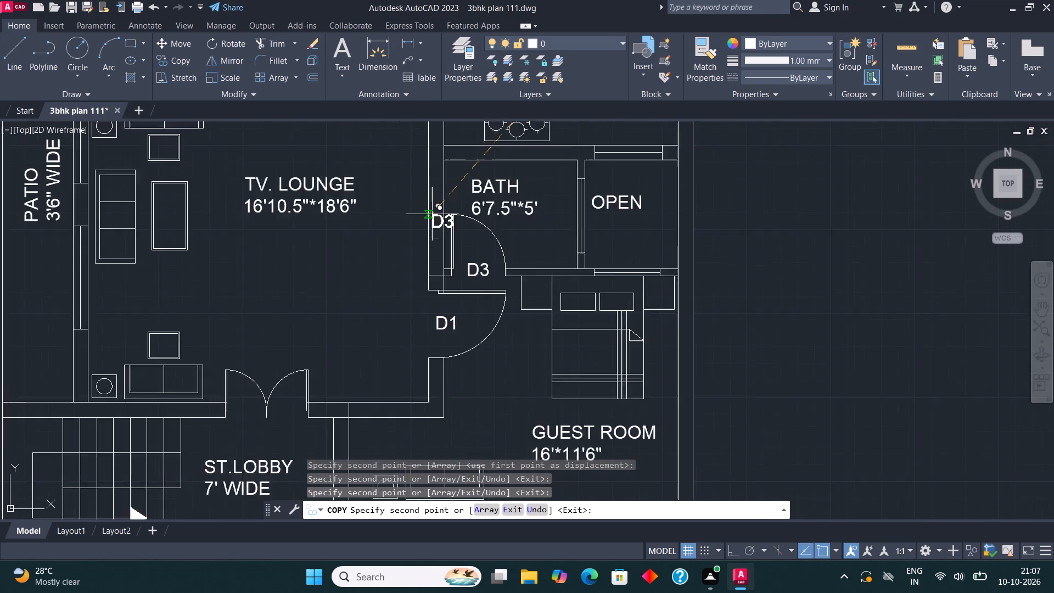
scroll(432, 214, down, 2)
scroll(507, 370, up, 3)
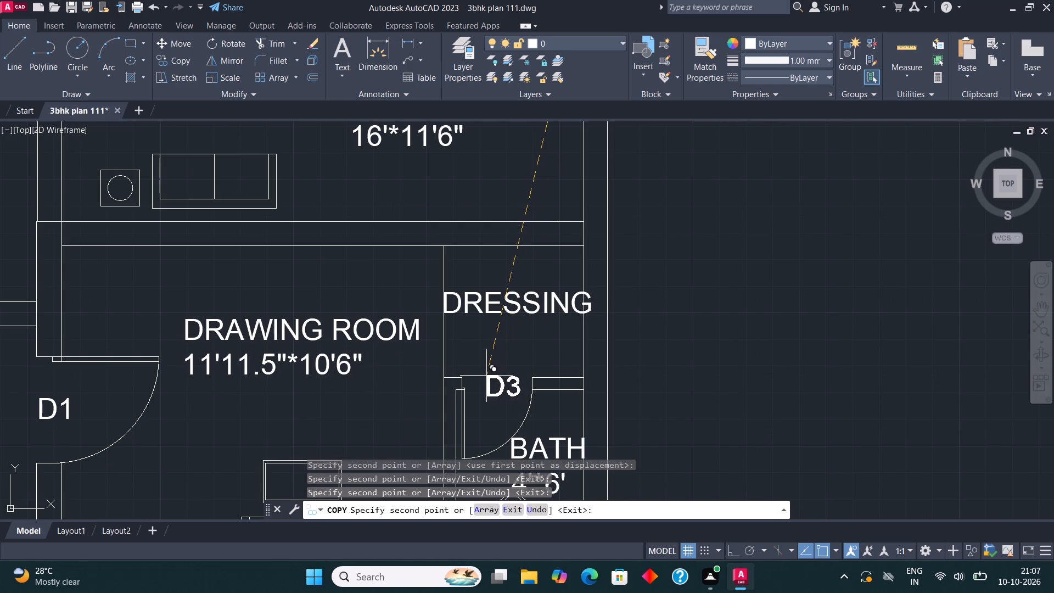
click(483, 376)
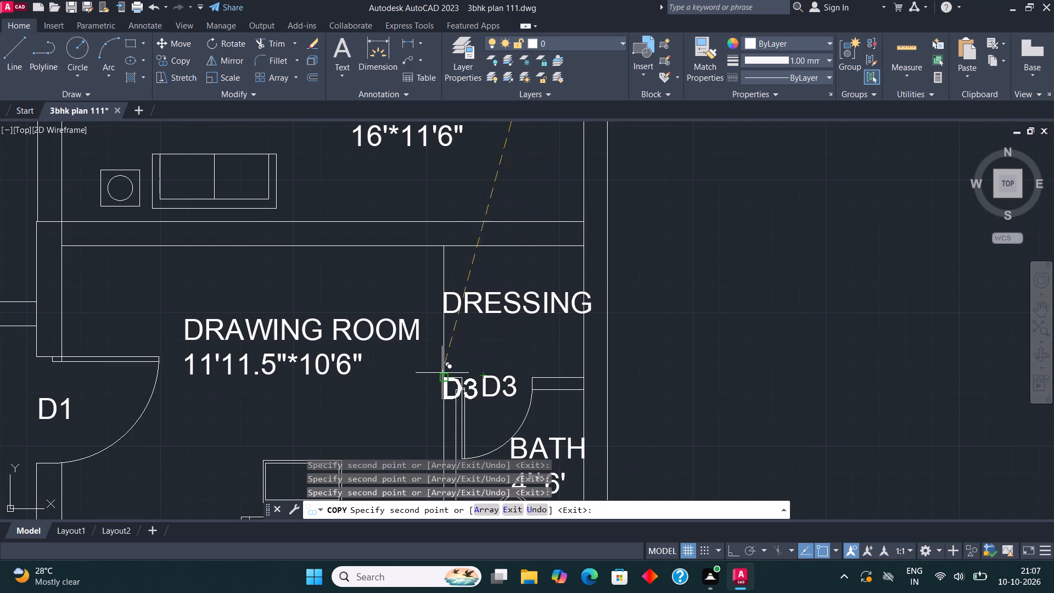
scroll(399, 276, down, 1)
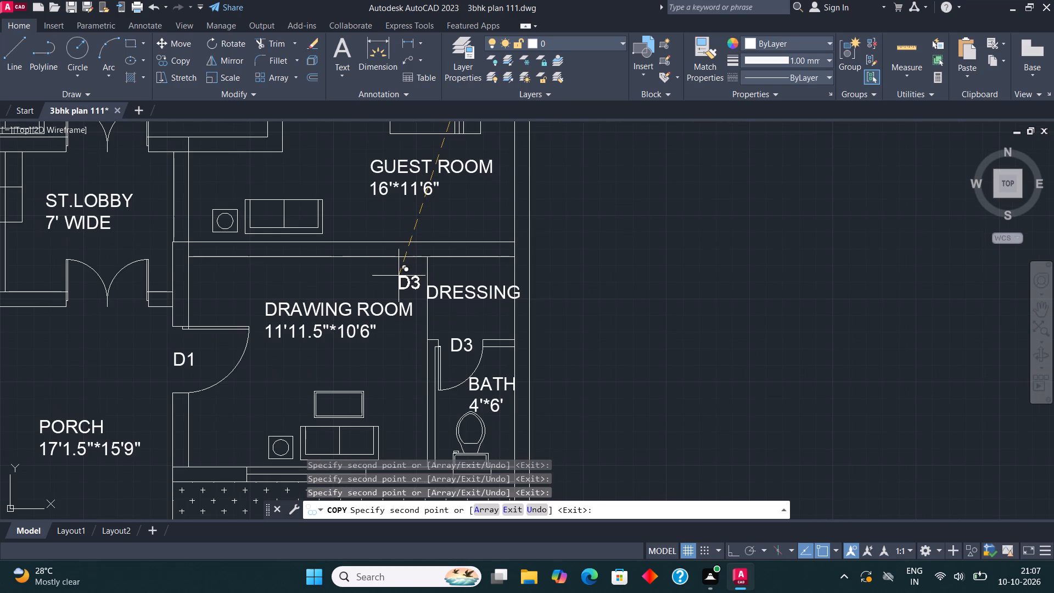
middle_drag(413, 289, 453, 404)
scroll(491, 354, down, 1)
middle_drag(402, 338, 407, 338)
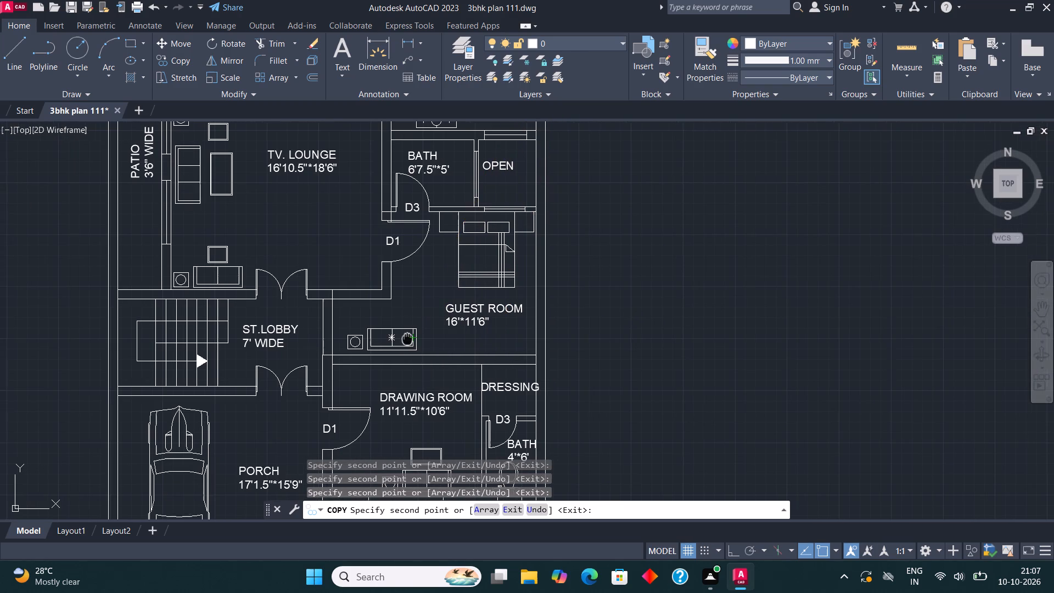
middle_drag(407, 338, 427, 337)
key(Escape)
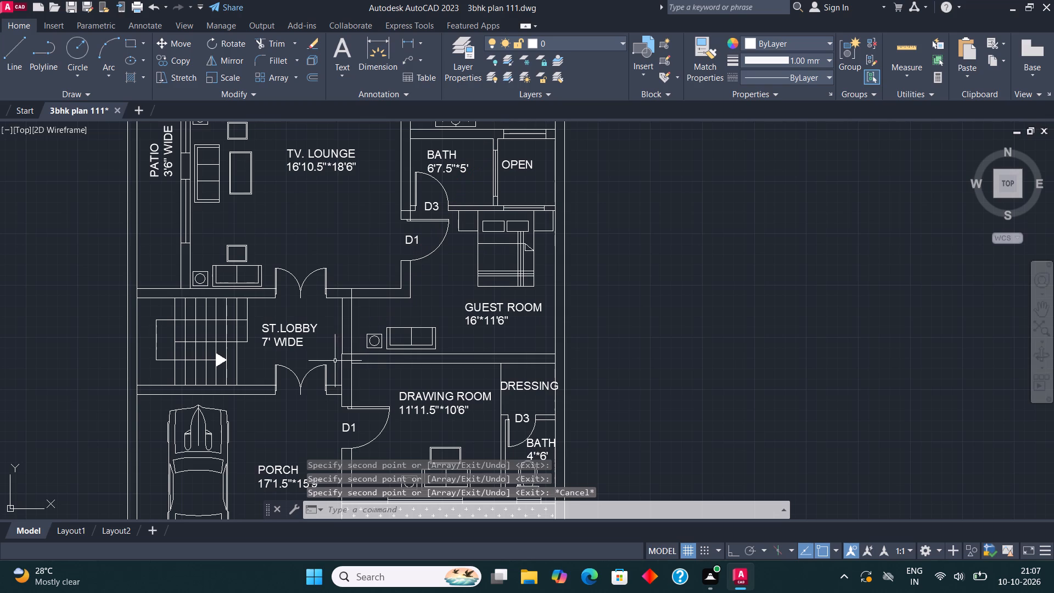
Copy the D3 tag from outside the plan into the store's door opening off the kitchen.
middle_click(397, 359)
scroll(397, 314, down, 1)
middle_drag(418, 355, 427, 321)
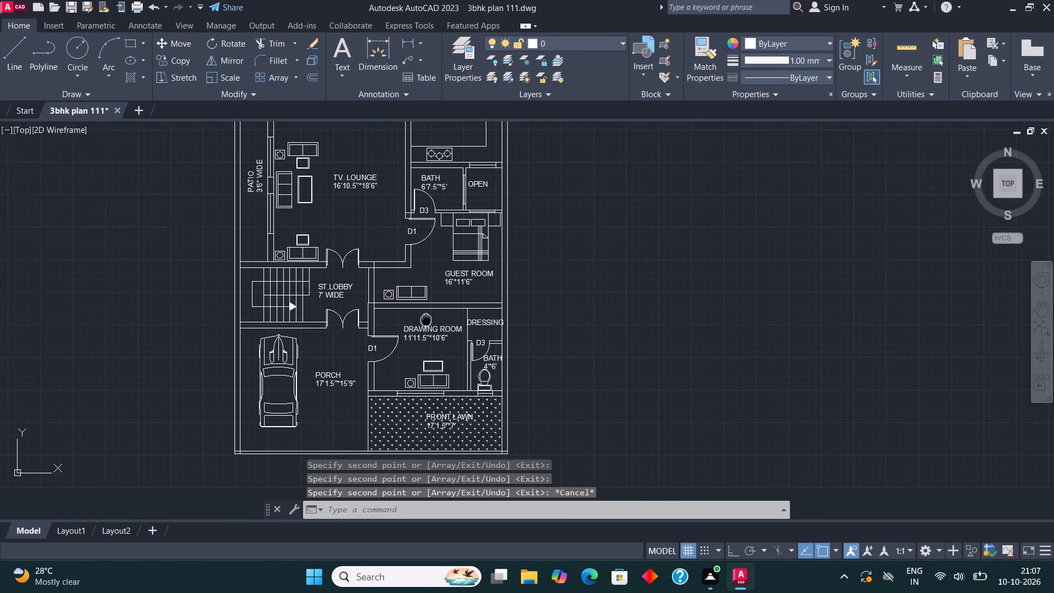
middle_drag(427, 321, 436, 360)
middle_drag(462, 271, 461, 360)
middle_drag(464, 254, 467, 262)
scroll(467, 264, up, 1)
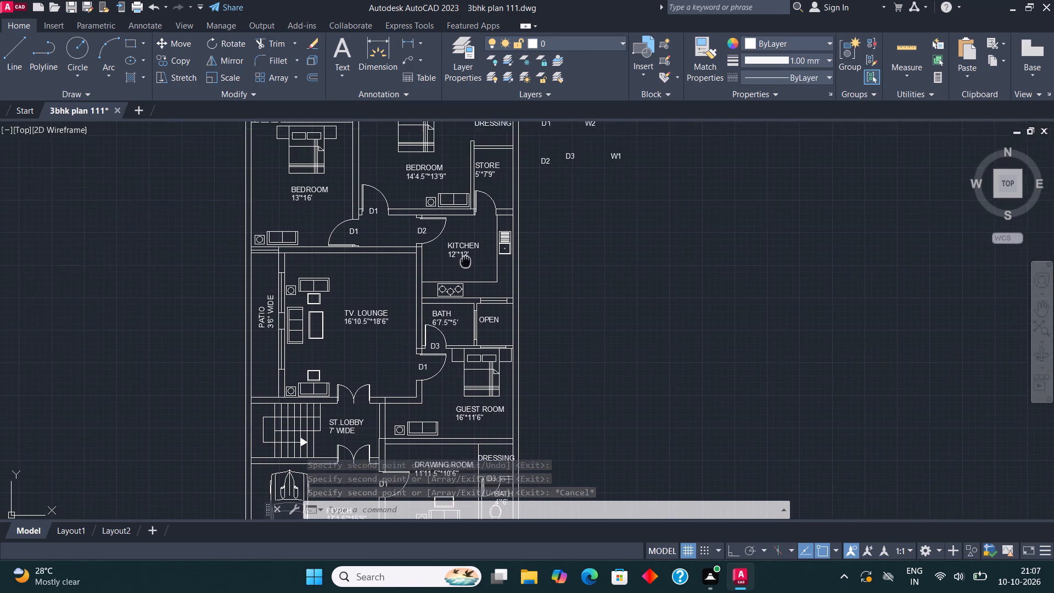
middle_drag(467, 262, 461, 350)
middle_drag(496, 252, 472, 263)
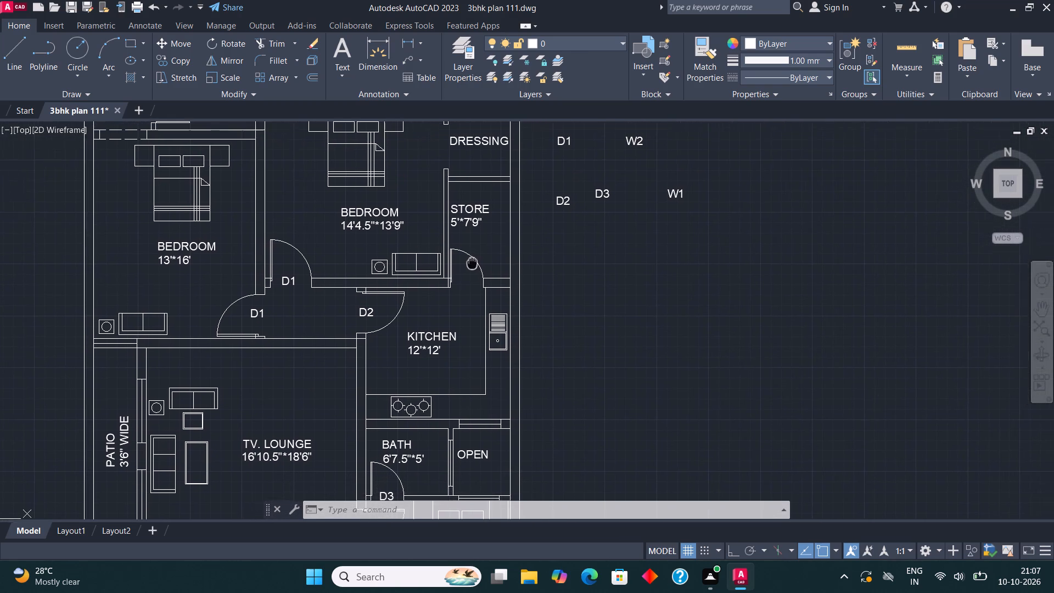
middle_drag(472, 263, 457, 272)
click(580, 206)
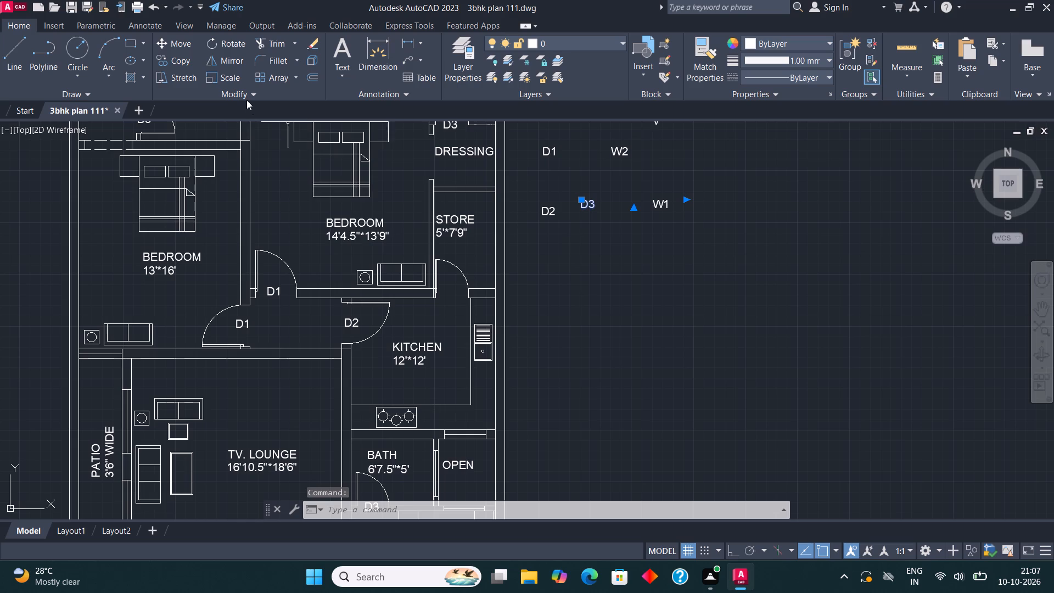
click(185, 57)
click(592, 203)
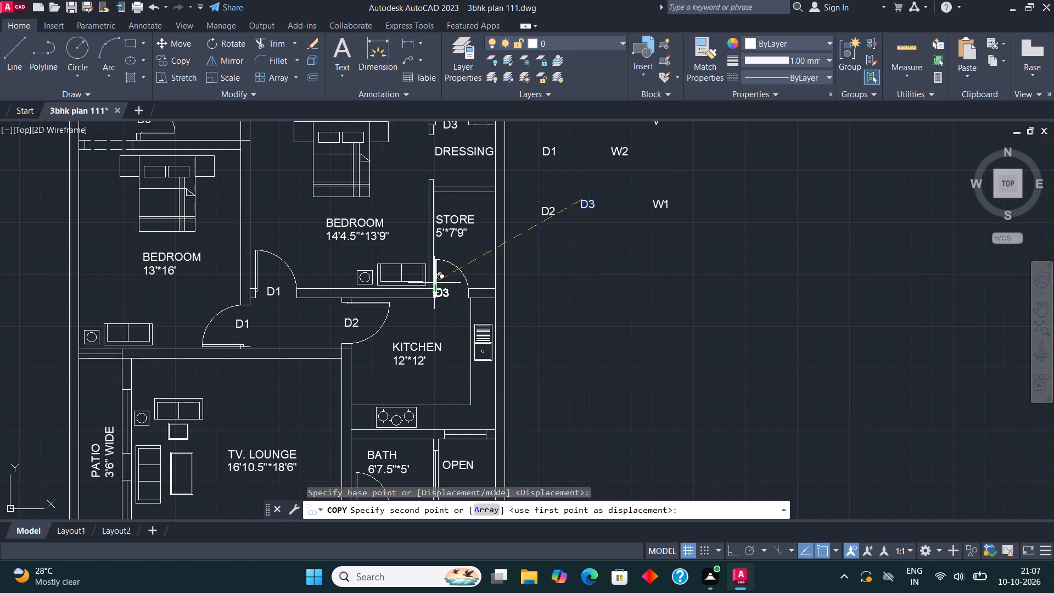
click(445, 287)
key(Escape)
Change the text of the D1 tag outside the plan to MD.
middle_drag(438, 215, 451, 256)
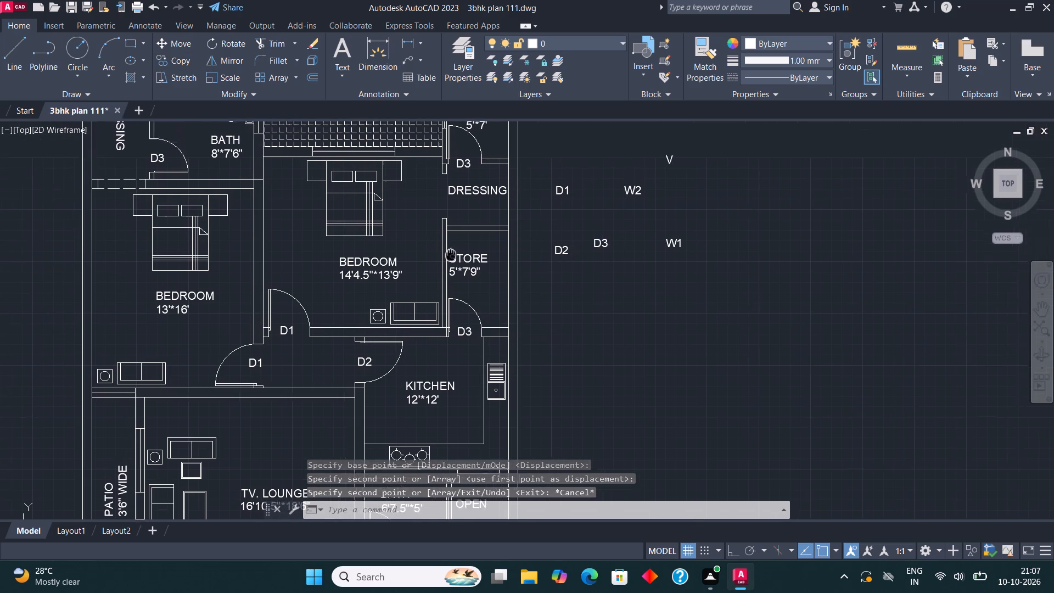
middle_drag(451, 256, 462, 321)
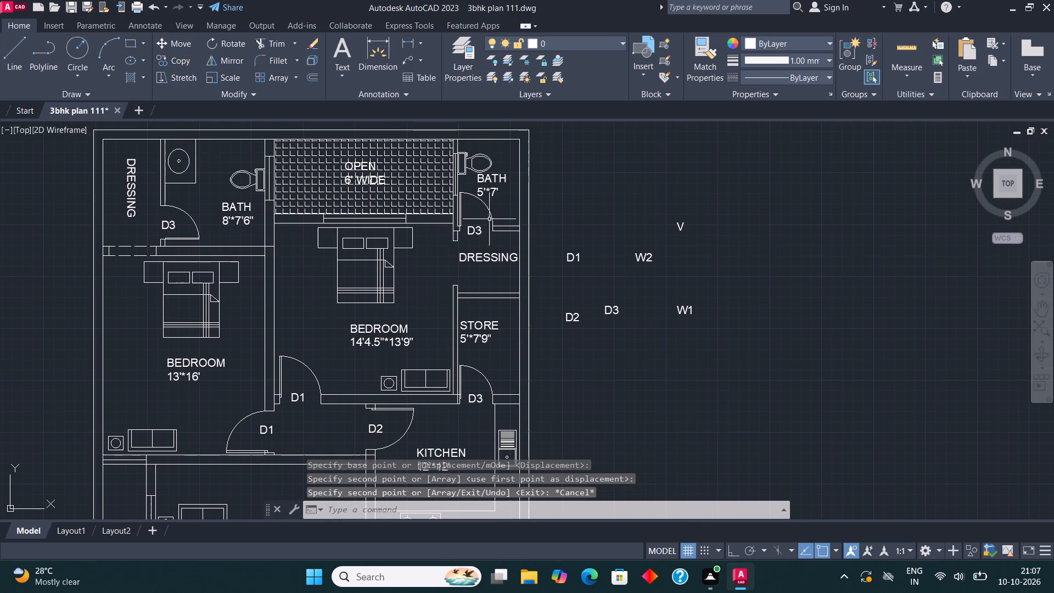
click(575, 262)
right_click(575, 262)
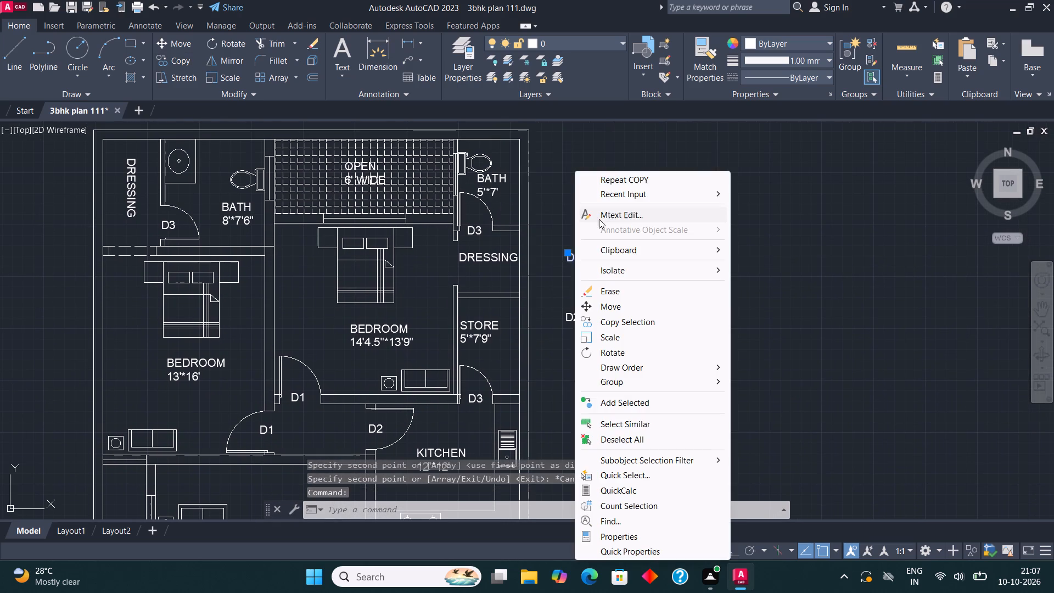
click(608, 213)
click(586, 261)
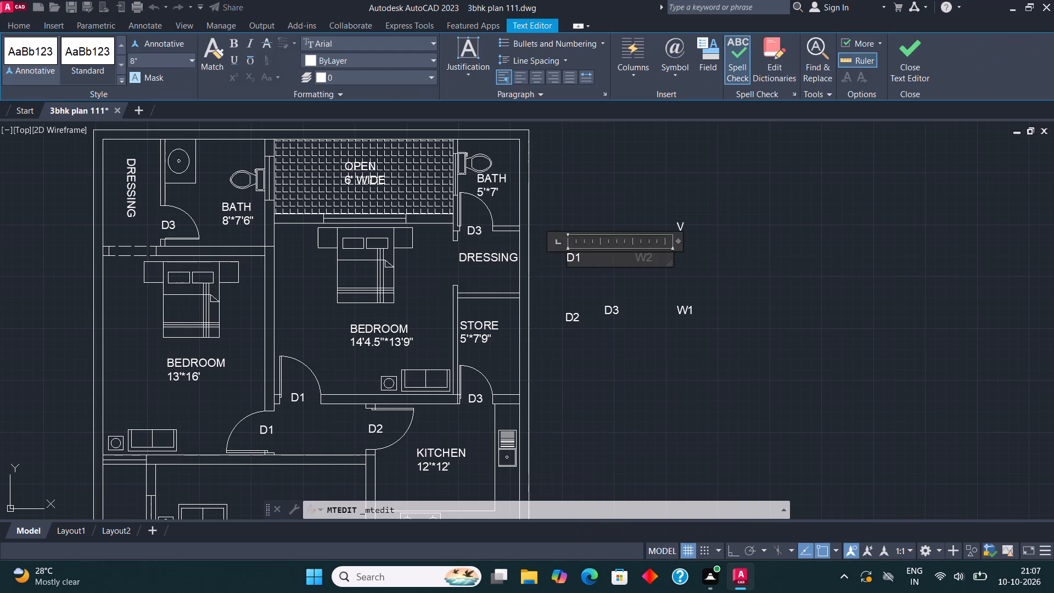
key(BackSpace)
key(BackSpace)
key(m)
key(d)
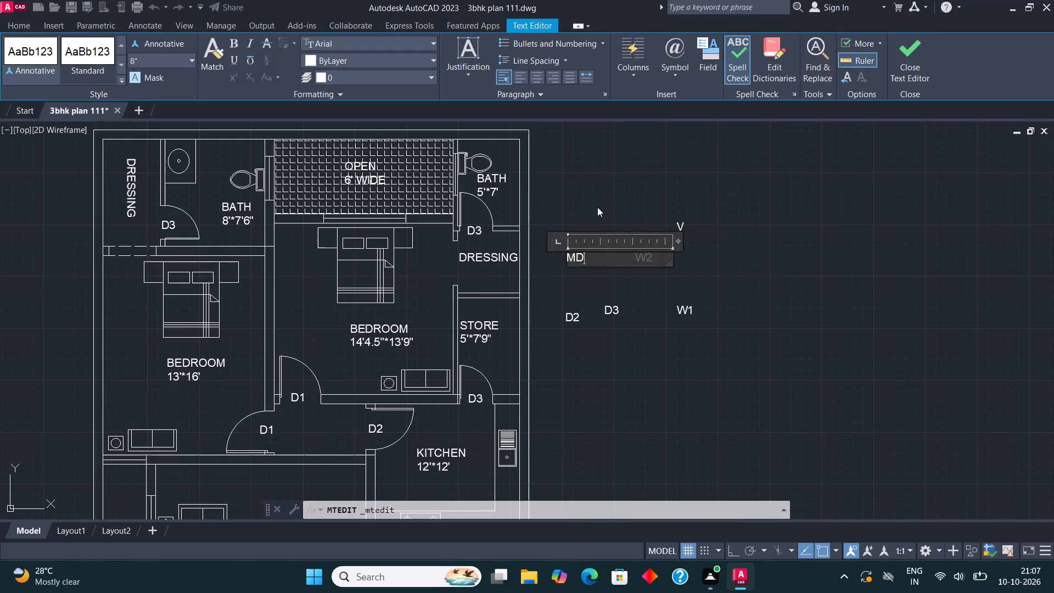
click(900, 47)
Copy the MD tag to the stair lobby's two double doors, on the porch side and the TV lounge side.
click(574, 255)
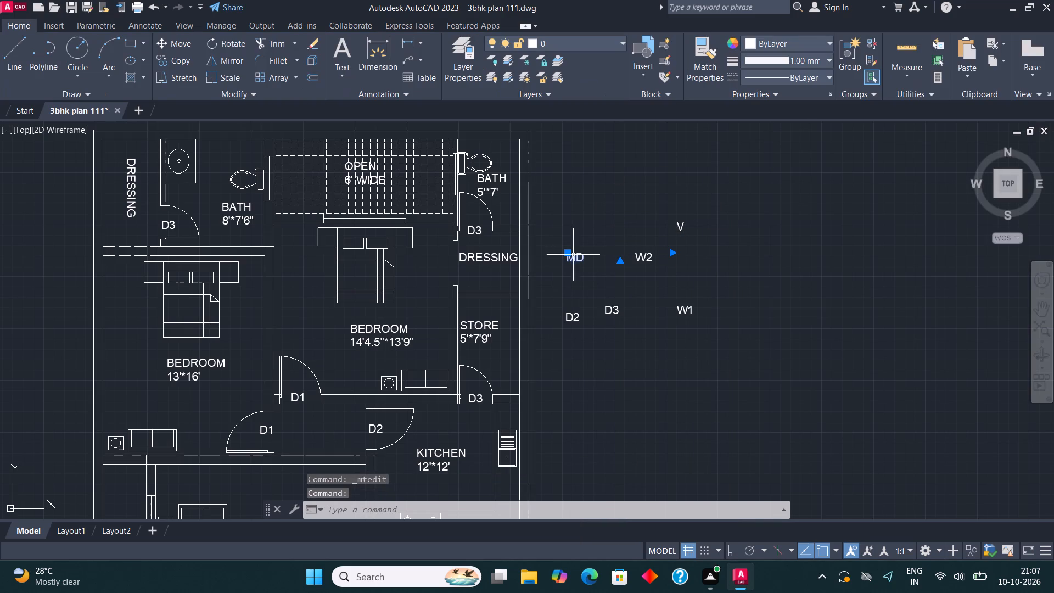
click(171, 61)
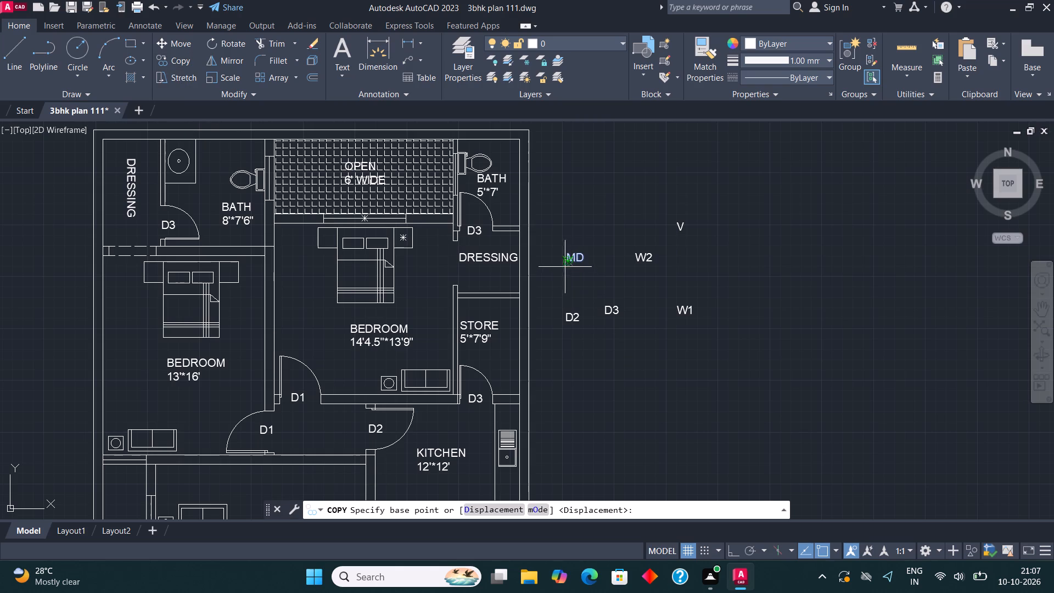
click(575, 254)
scroll(607, 199, down, 3)
scroll(530, 324, up, 2)
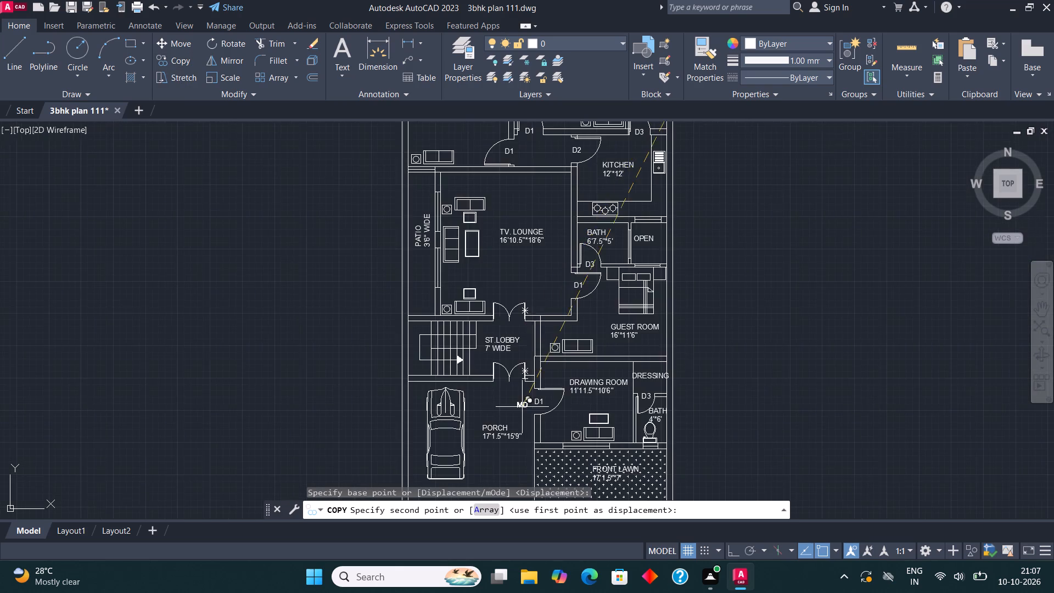
scroll(522, 408, up, 2)
click(484, 367)
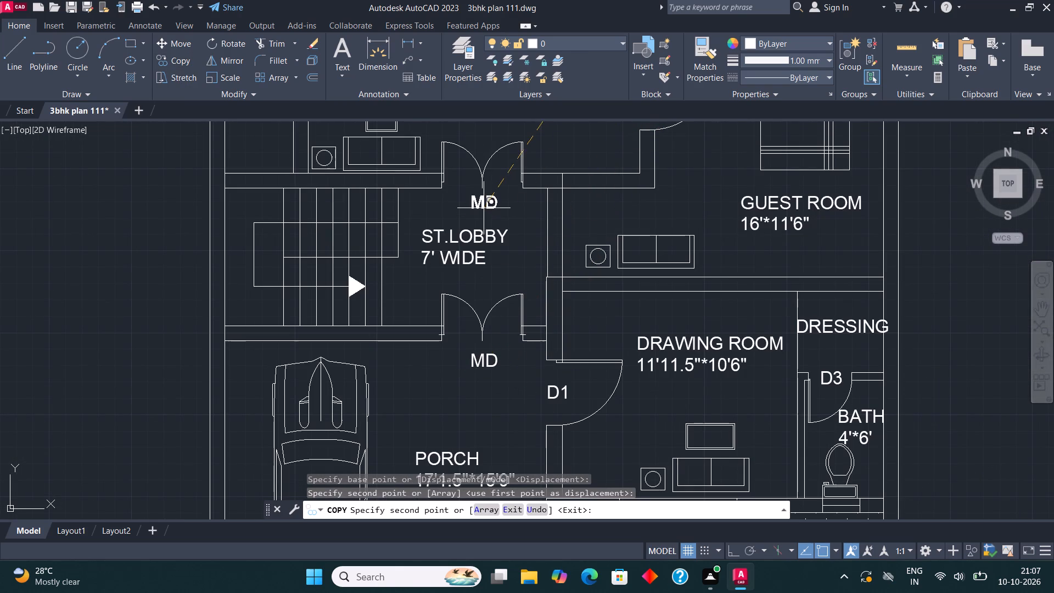
click(484, 208)
key(Escape)
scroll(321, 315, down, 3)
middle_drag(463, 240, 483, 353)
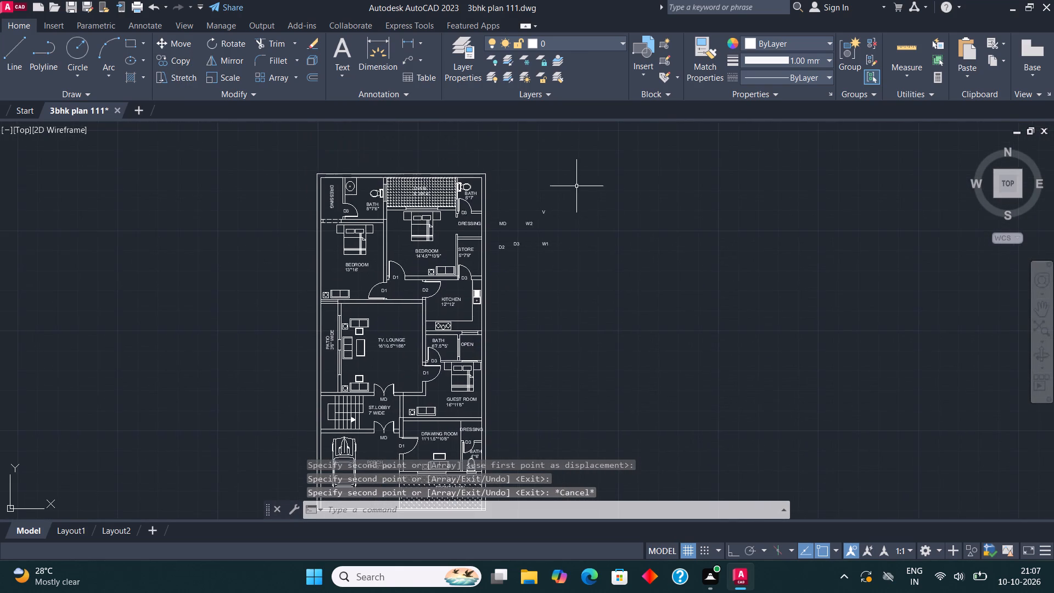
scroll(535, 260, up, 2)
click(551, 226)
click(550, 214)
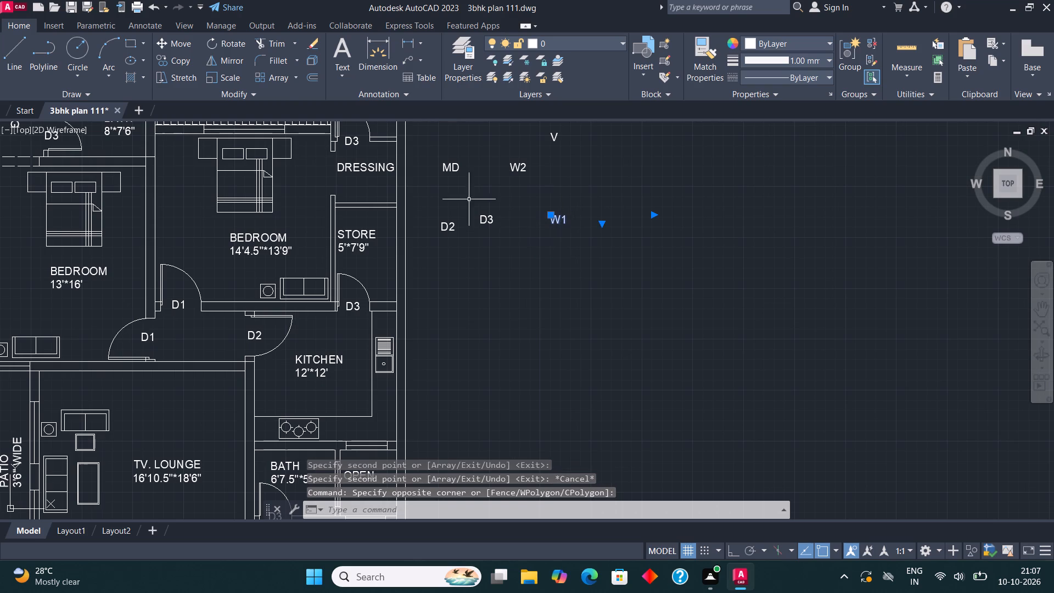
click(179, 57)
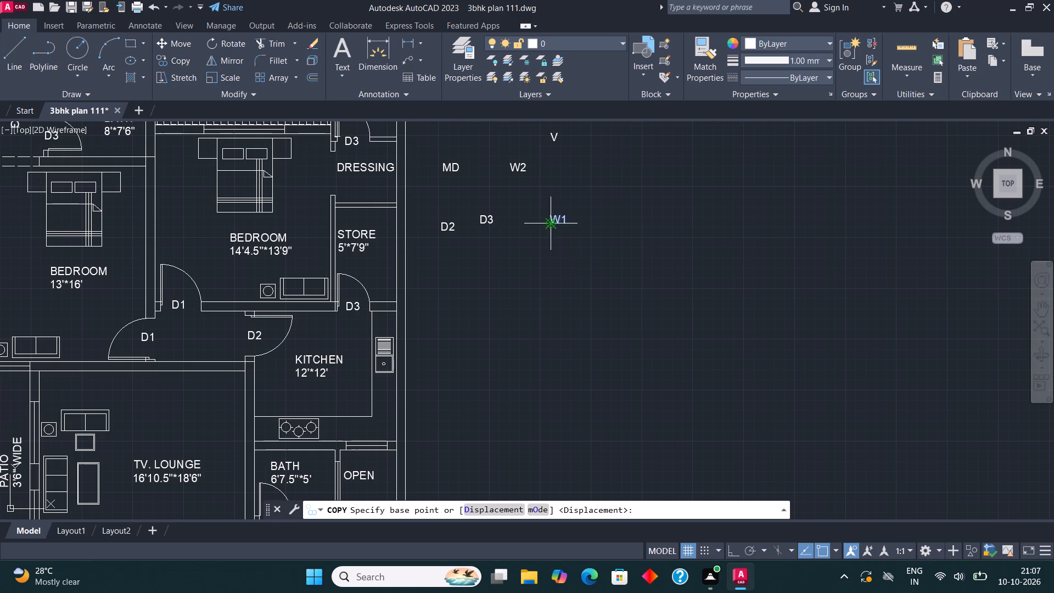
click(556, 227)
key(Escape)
Copy the W1 tag from outside the plan to the drawing room window, just inside the front lawn.
drag(581, 267, 581, 262)
click(542, 192)
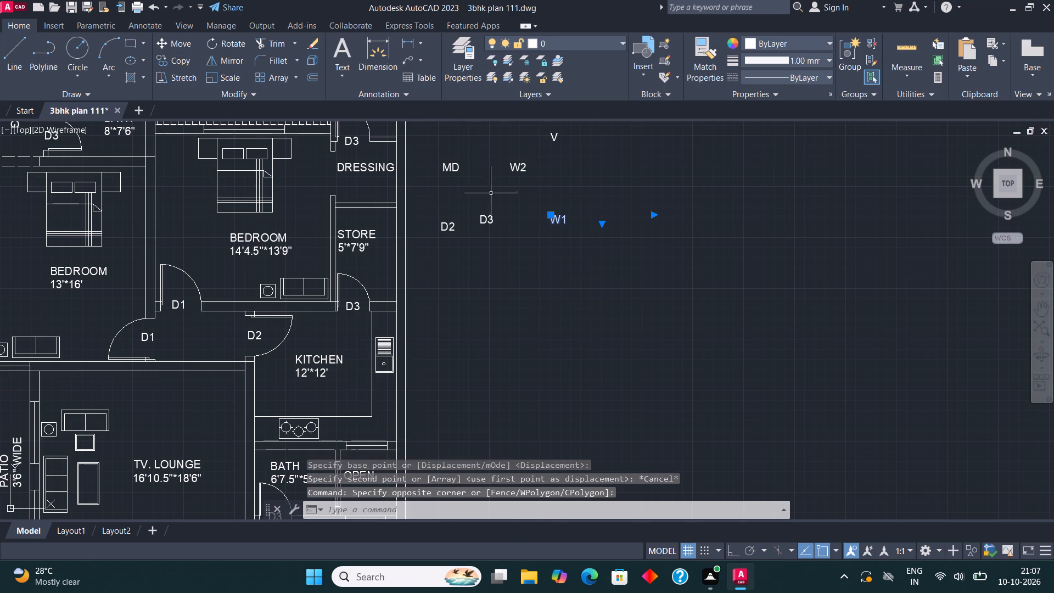
click(182, 68)
click(179, 54)
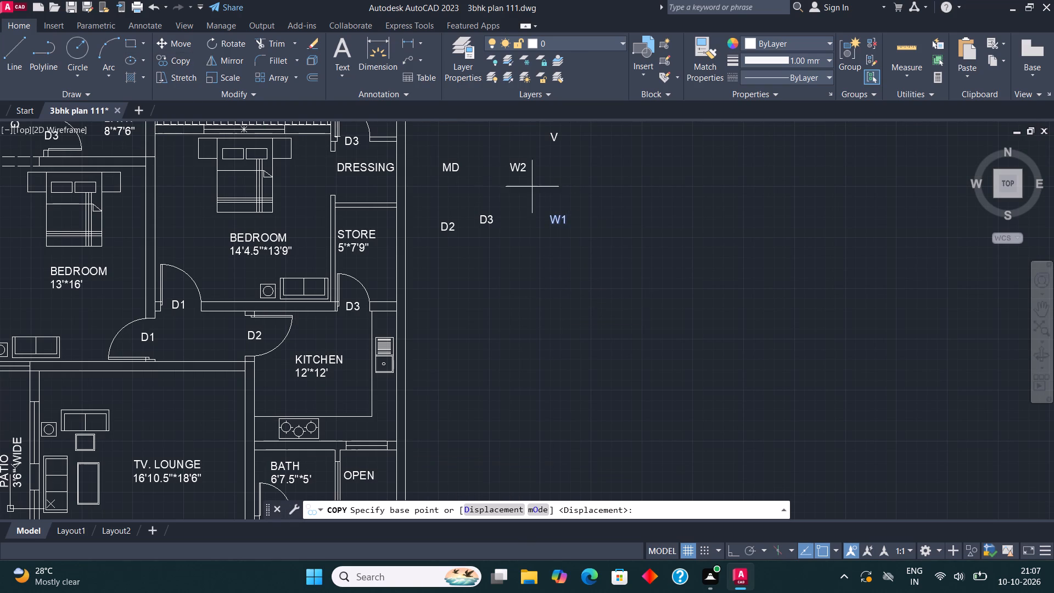
click(557, 220)
scroll(556, 153, down, 2)
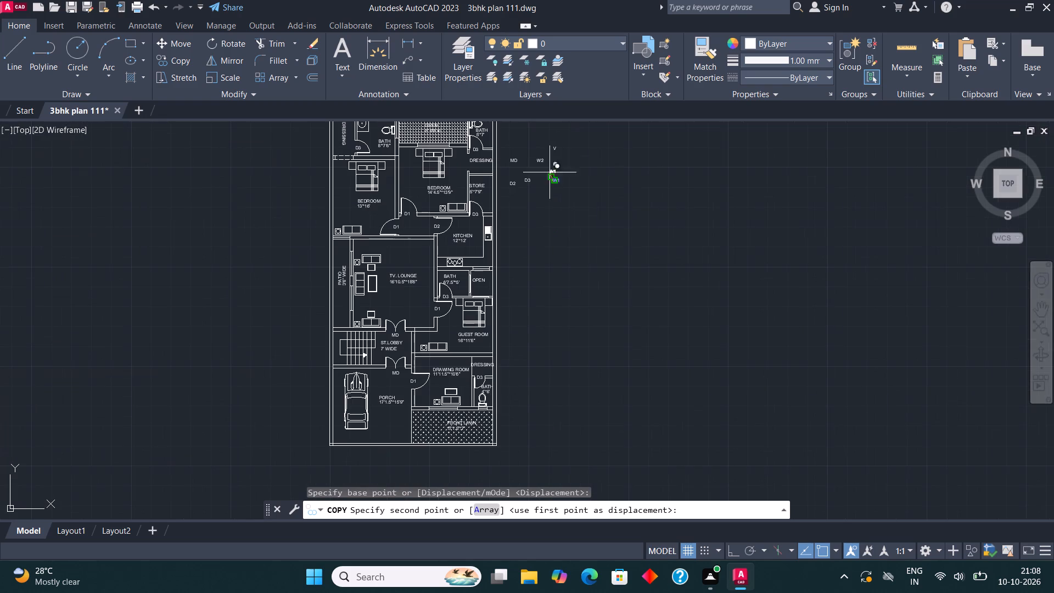
scroll(456, 422, up, 4)
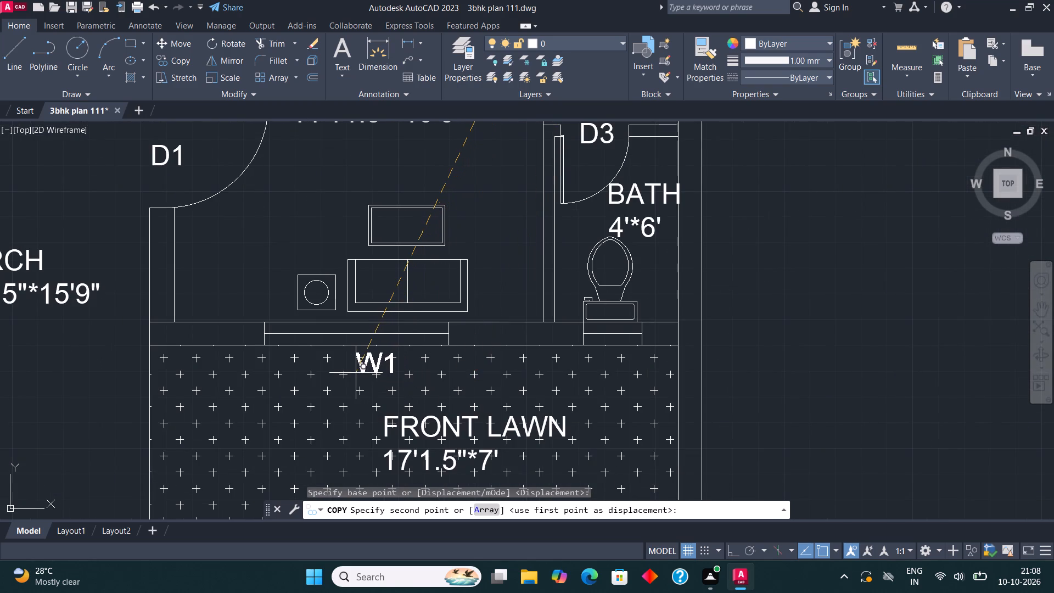
click(356, 373)
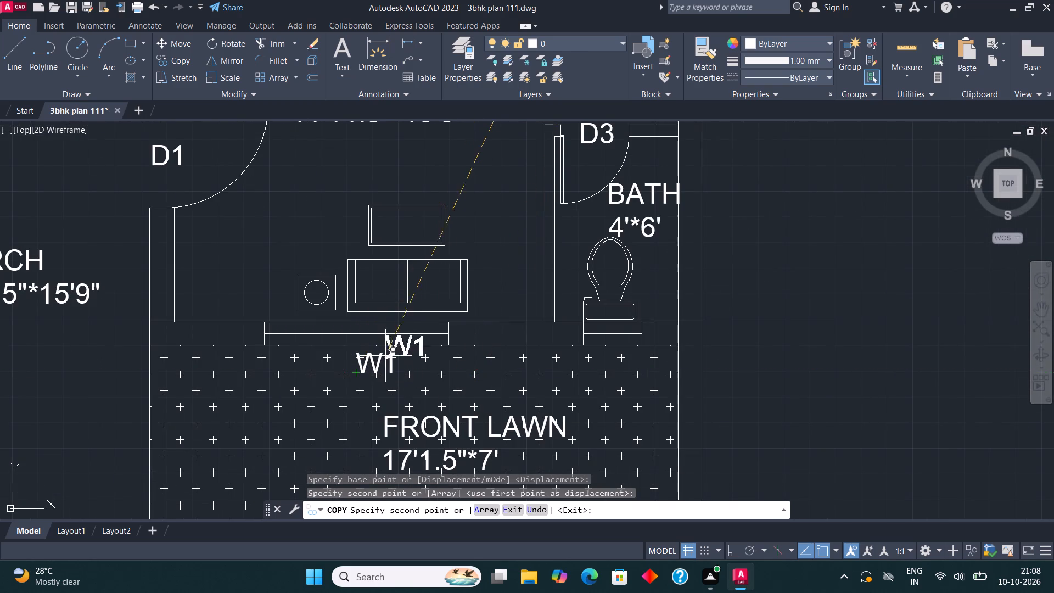
Place another W1 copy at the 14'4.5"*13'9" bedroom's window facing the 6' wide open area, ending the copy.
middle_drag(417, 329, 469, 428)
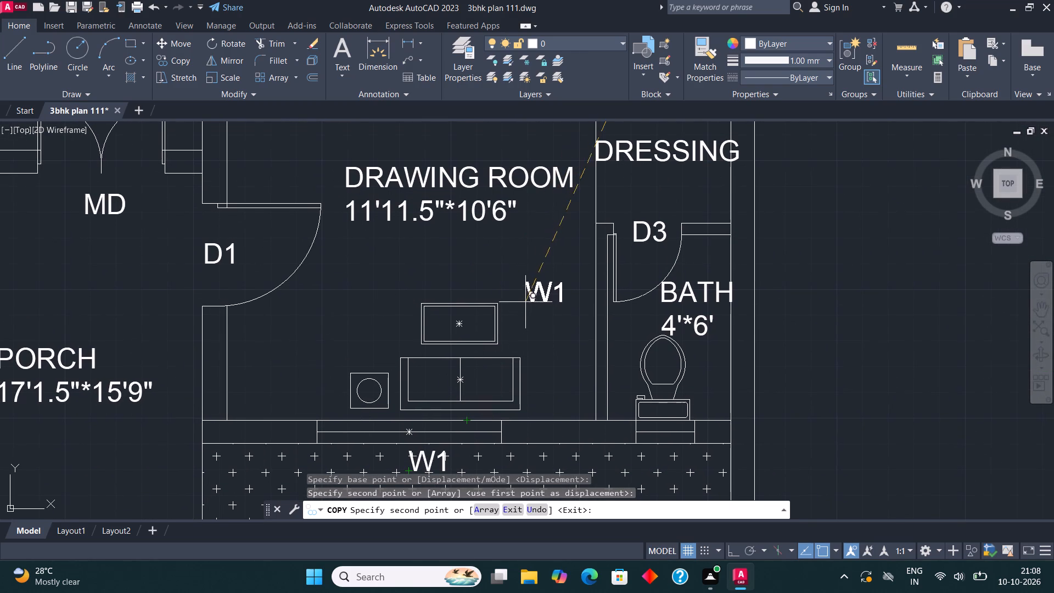
middle_drag(548, 284, 536, 358)
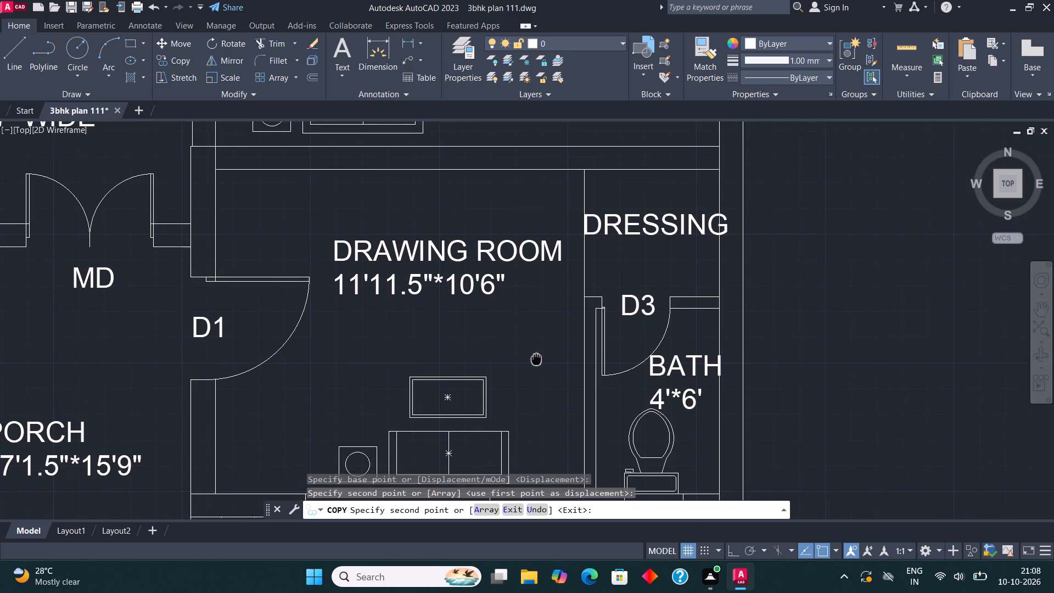
middle_drag(536, 358, 517, 384)
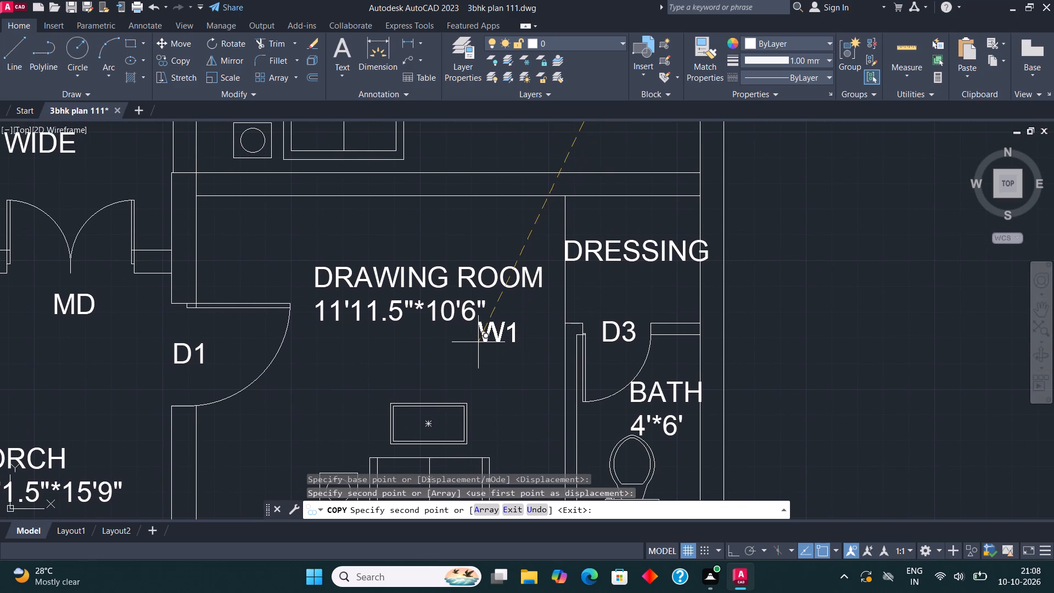
middle_drag(501, 219, 508, 463)
scroll(501, 219, down, 1)
scroll(503, 434, down, 1)
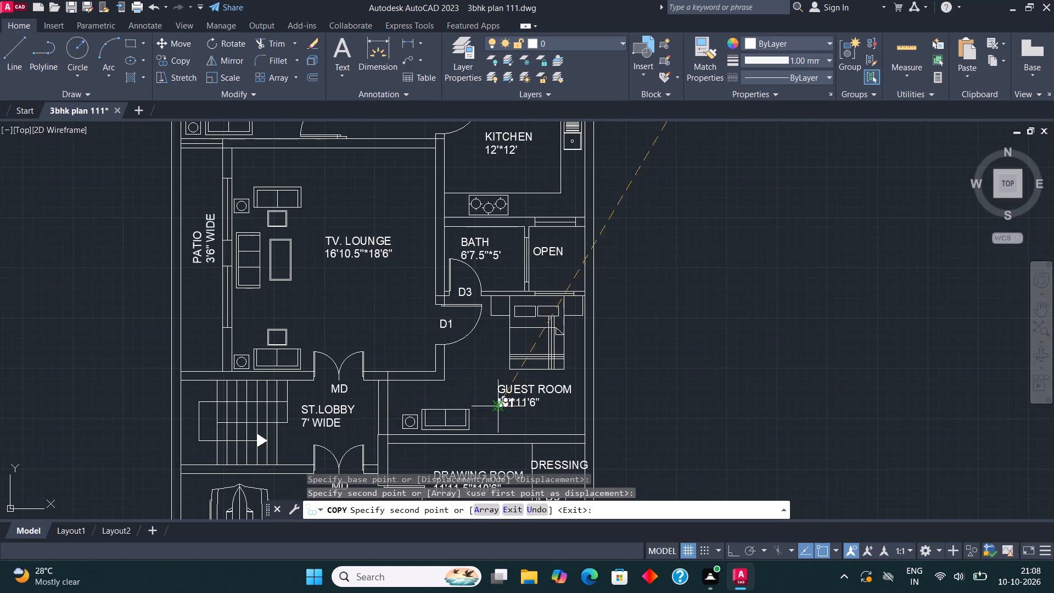
scroll(463, 263, down, 1)
middle_drag(464, 281, 469, 527)
scroll(446, 286, up, 4)
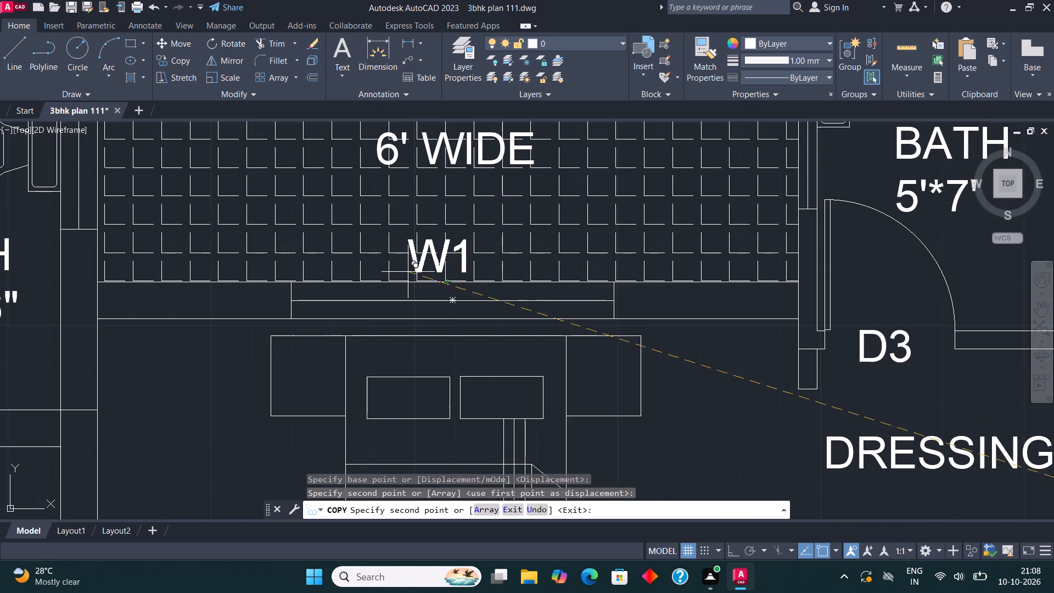
click(414, 274)
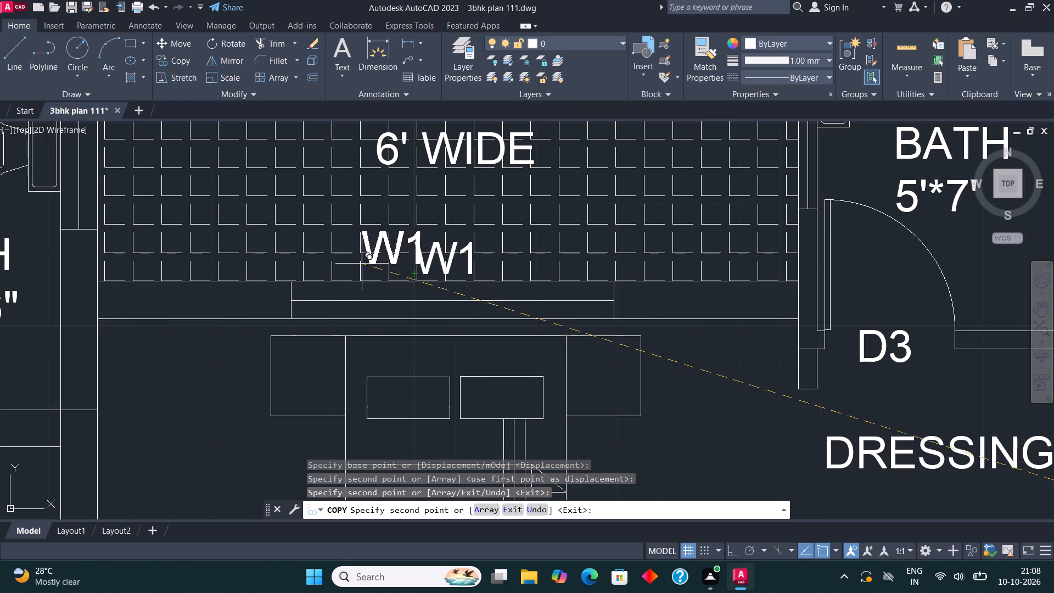
scroll(339, 303, down, 3)
key(Escape)
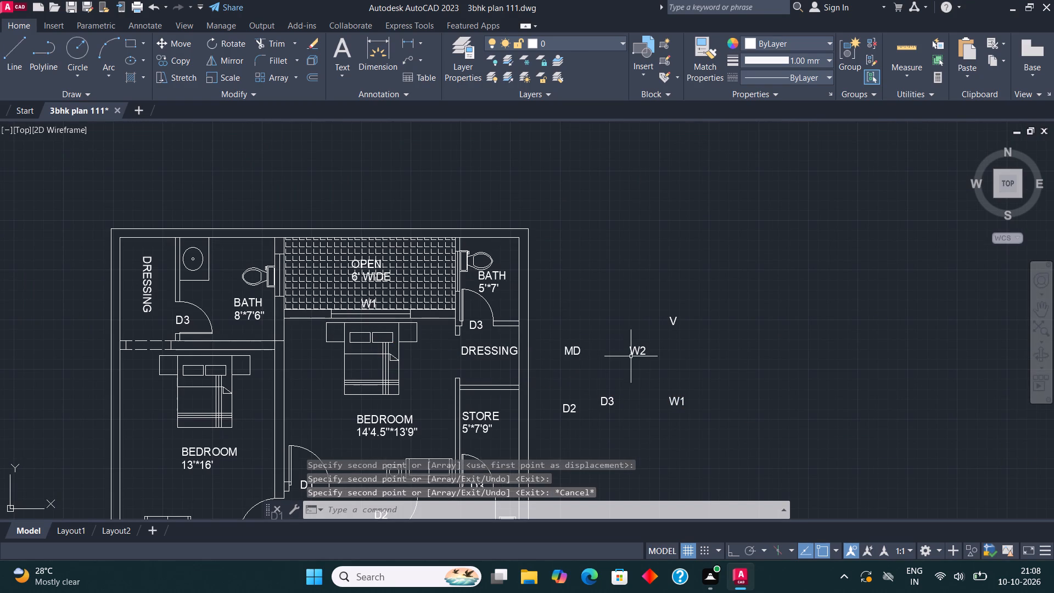
Copy the W2 tag from outside the plan to the guest room and kitchen windows bordering the small open area beside the 6'7.5"*5' bath.
click(632, 356)
click(178, 60)
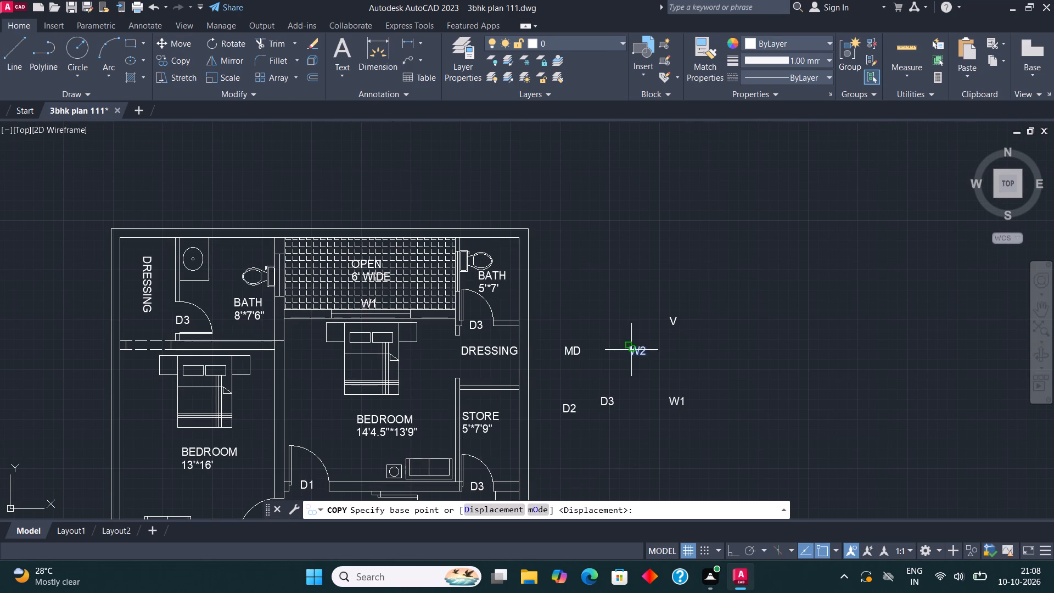
click(641, 354)
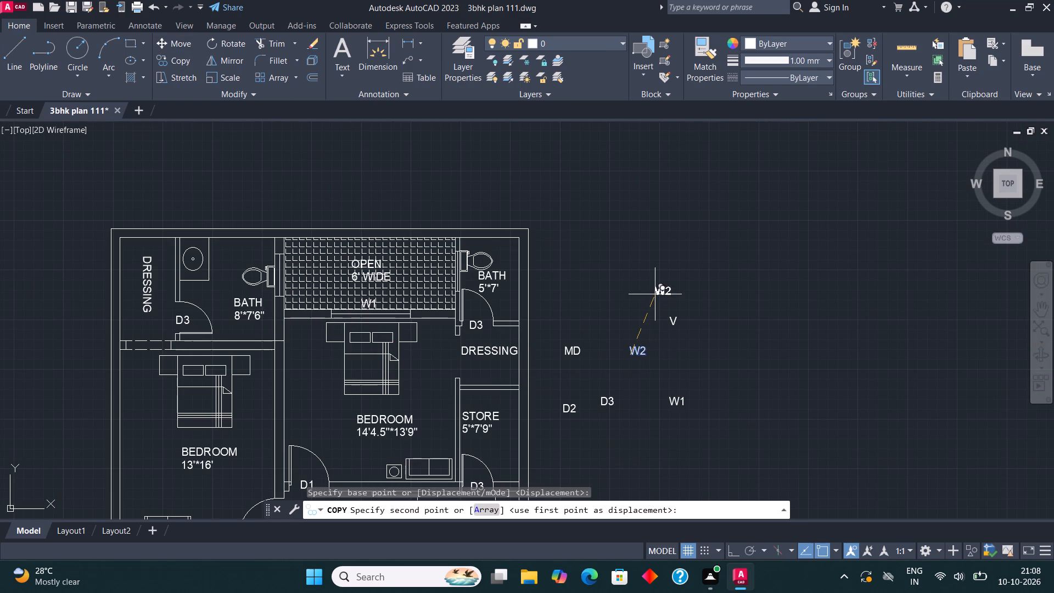
scroll(643, 239, down, 4)
scroll(602, 341, up, 4)
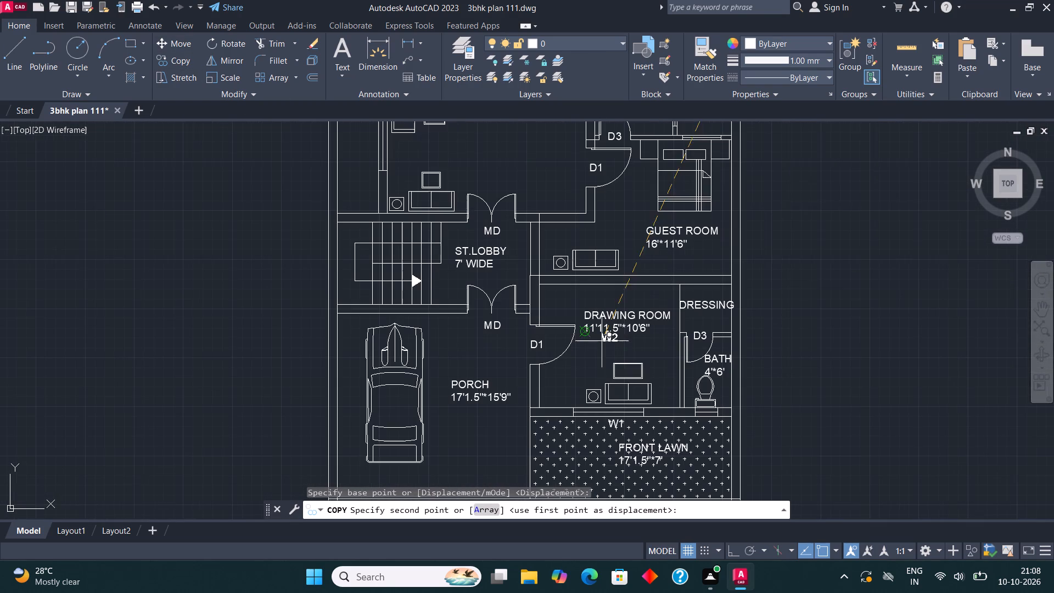
middle_drag(678, 351, 652, 350)
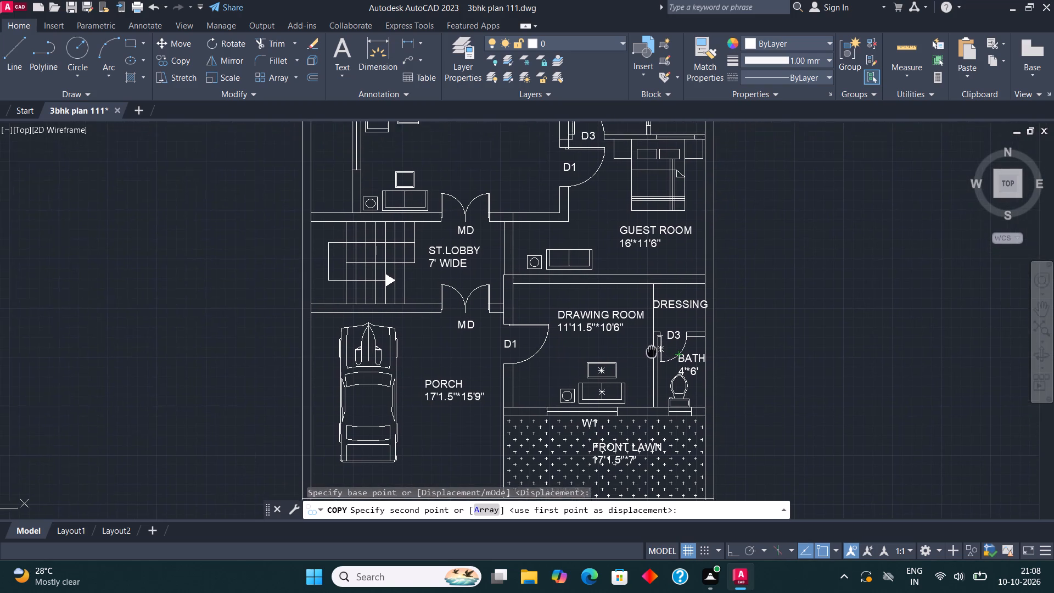
middle_drag(652, 350, 630, 446)
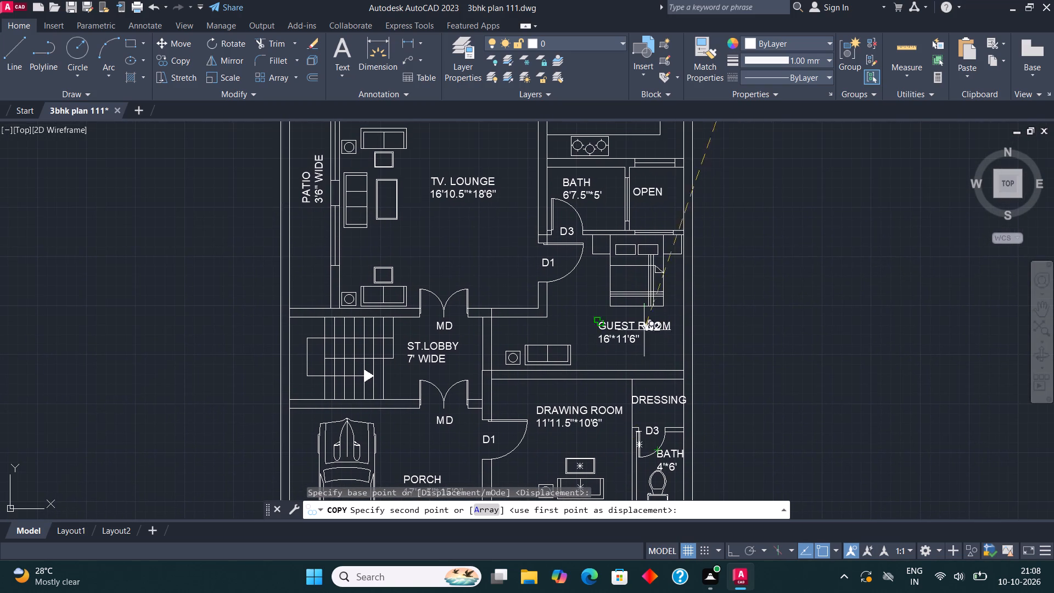
middle_drag(656, 253, 640, 348)
scroll(640, 348, up, 2)
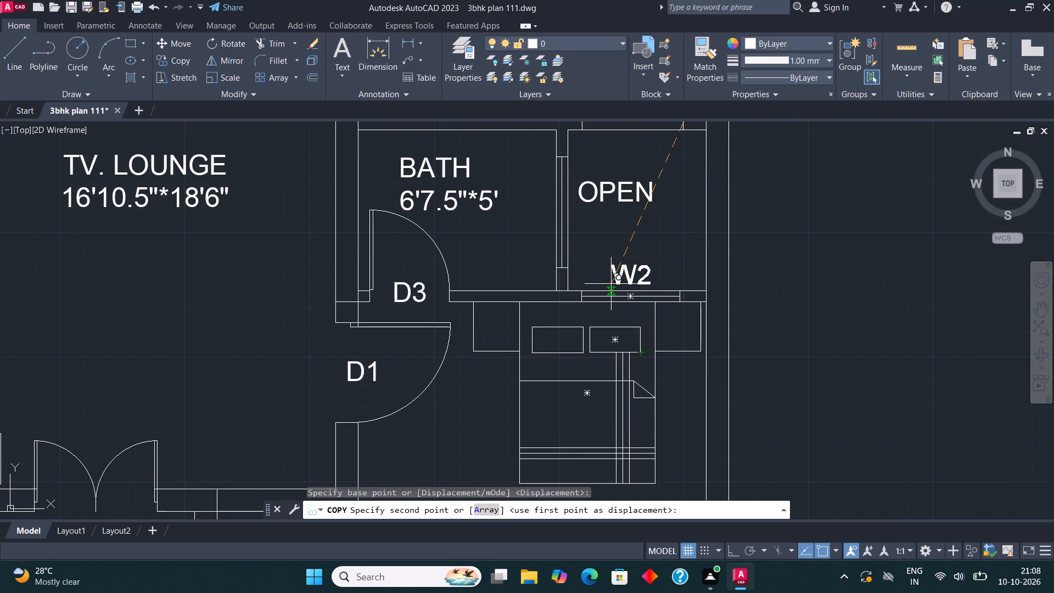
click(612, 284)
middle_drag(616, 267, 609, 332)
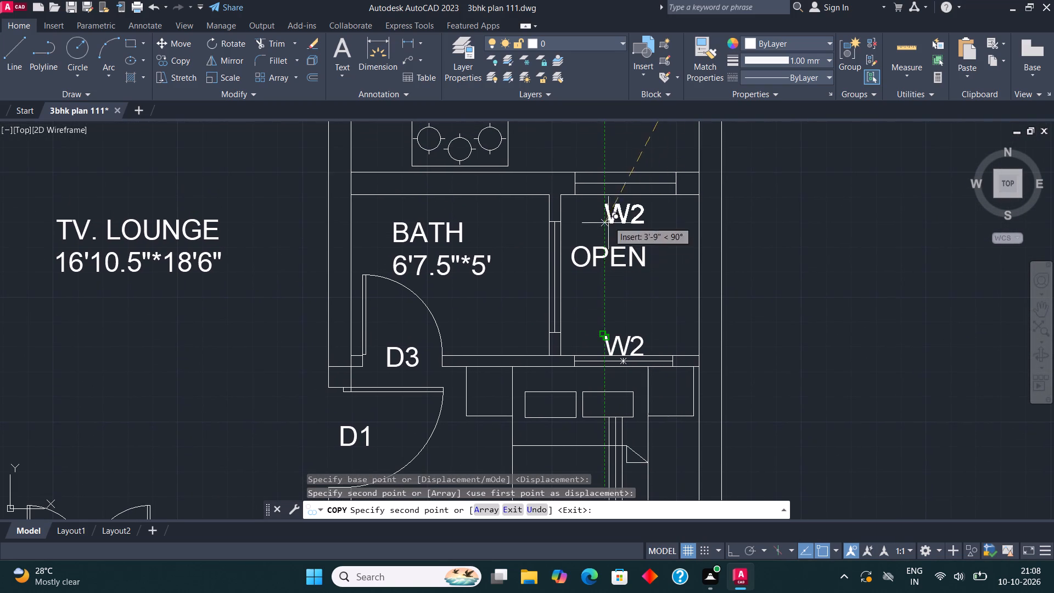
click(607, 166)
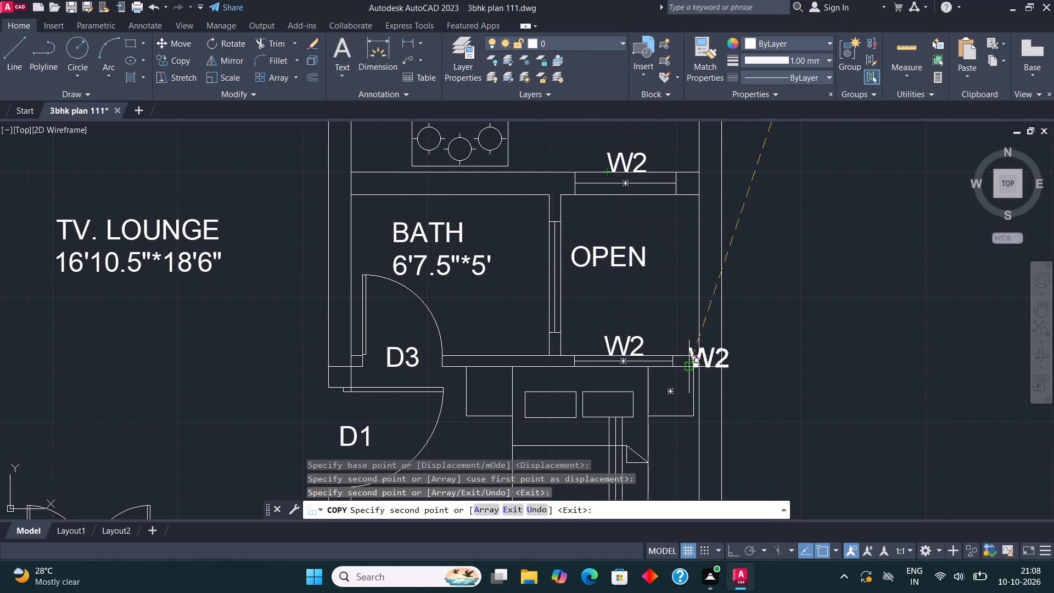
Place further W2 copies on the patio side of the TV lounge's two windows, ending the copy.
middle_drag(337, 334, 406, 326)
scroll(405, 326, down, 1)
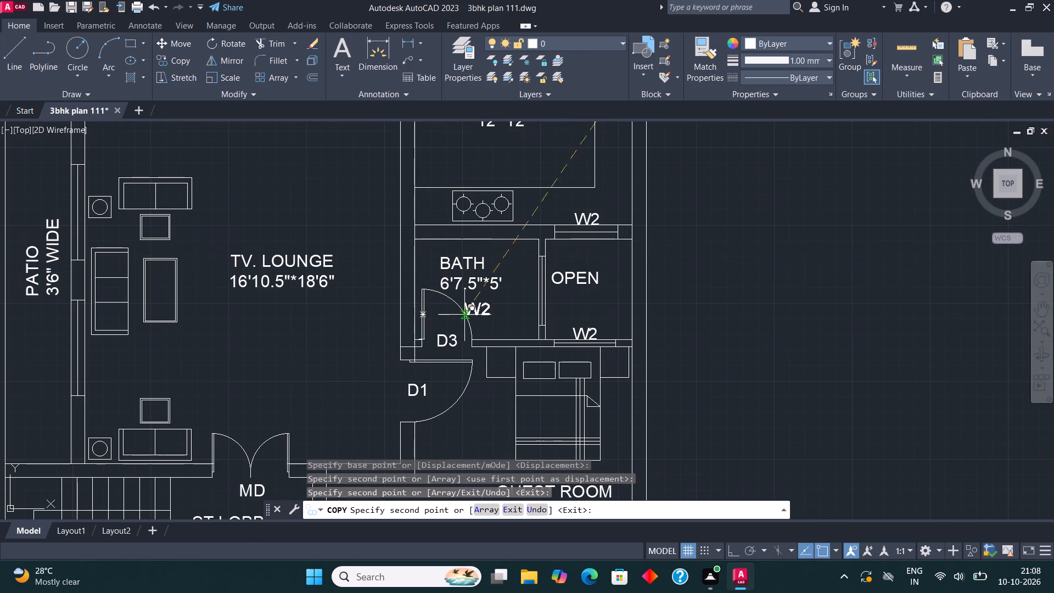
scroll(481, 312, down, 2)
scroll(316, 320, up, 3)
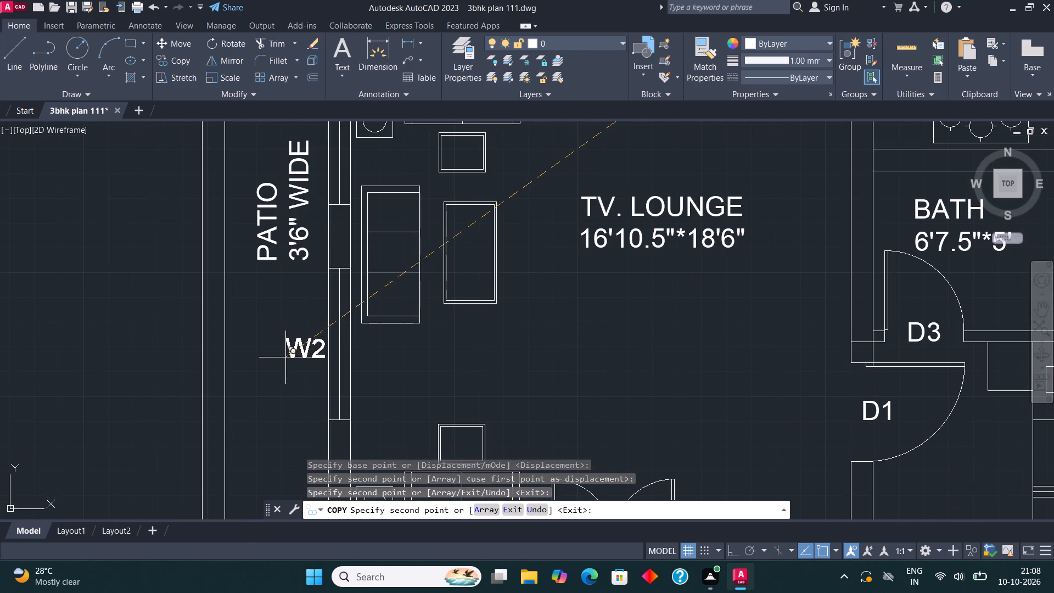
click(285, 357)
scroll(405, 332, down, 3)
scroll(359, 279, up, 3)
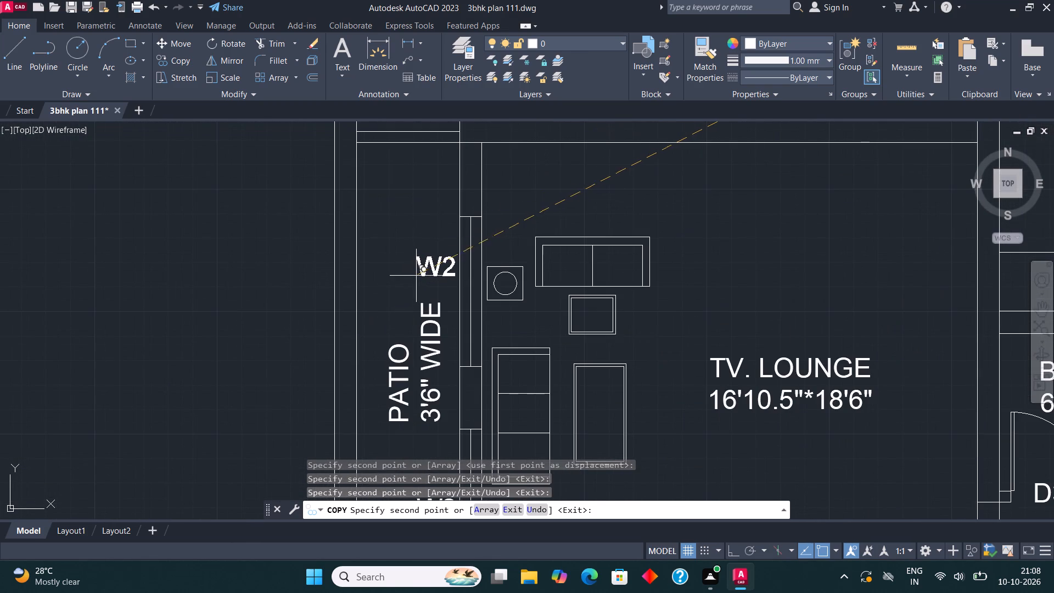
click(413, 276)
scroll(503, 444, down, 1)
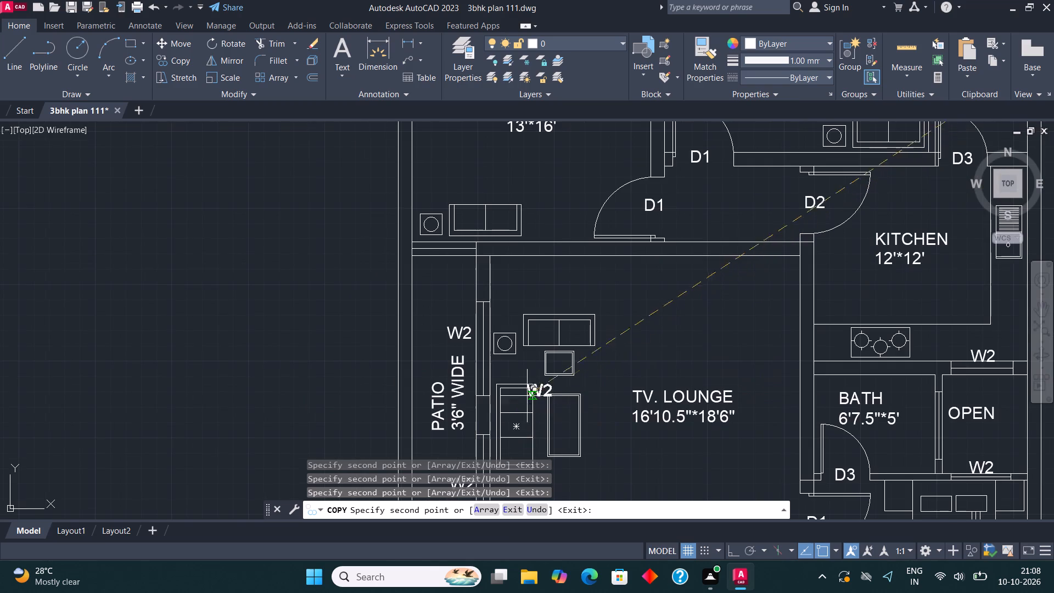
middle_drag(604, 332, 479, 476)
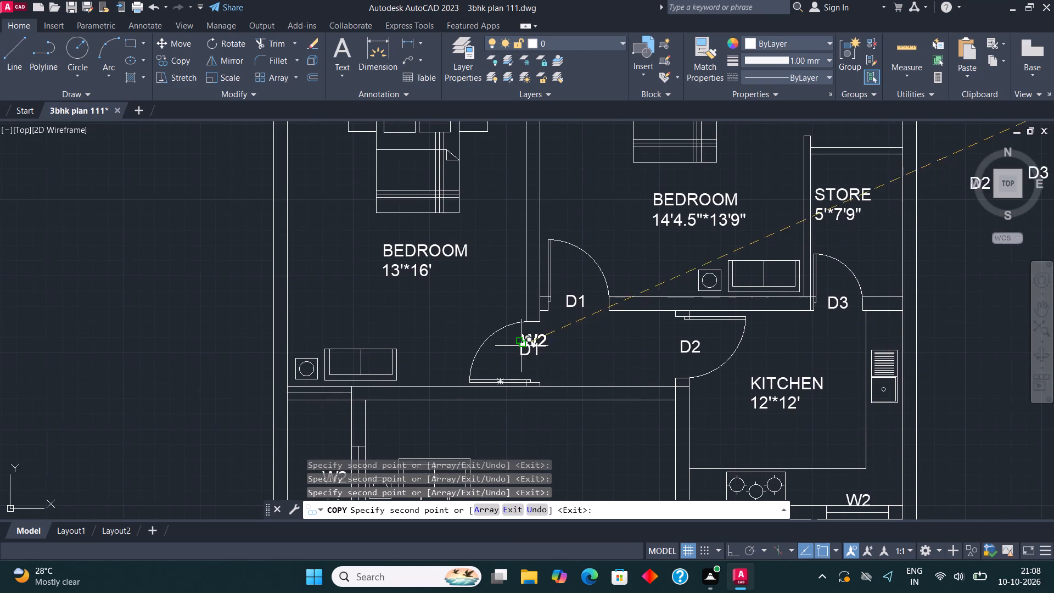
middle_drag(522, 345, 411, 391)
middle_drag(603, 289, 602, 292)
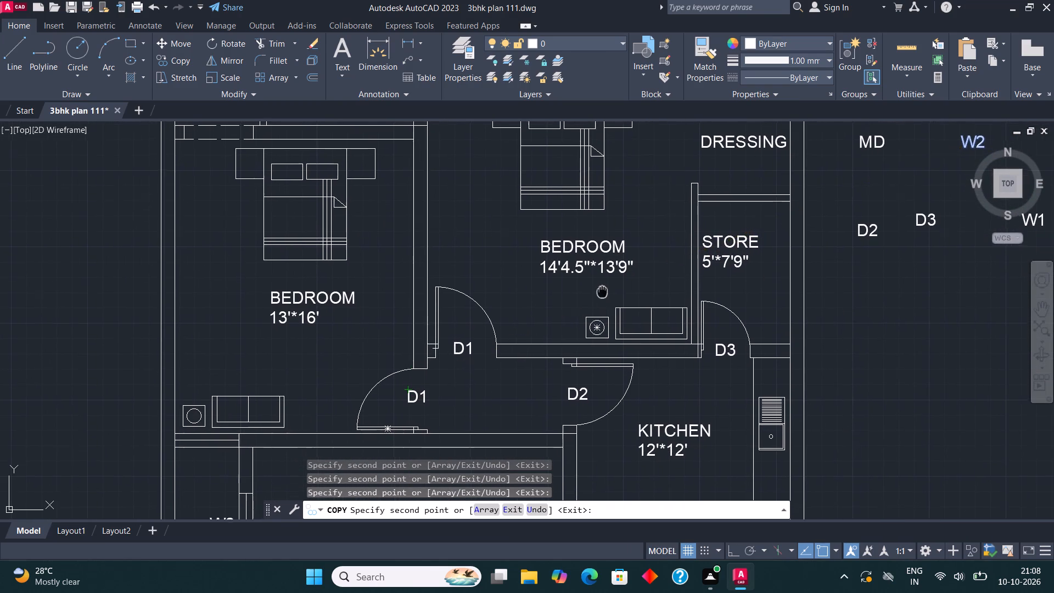
middle_drag(602, 292, 483, 457)
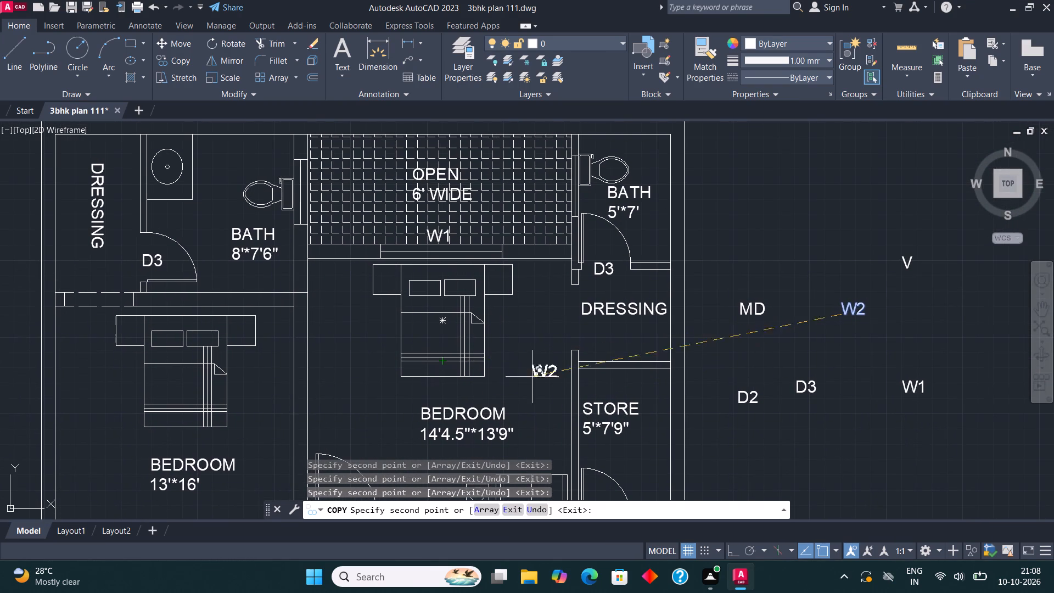
key(Escape)
key(Escape)
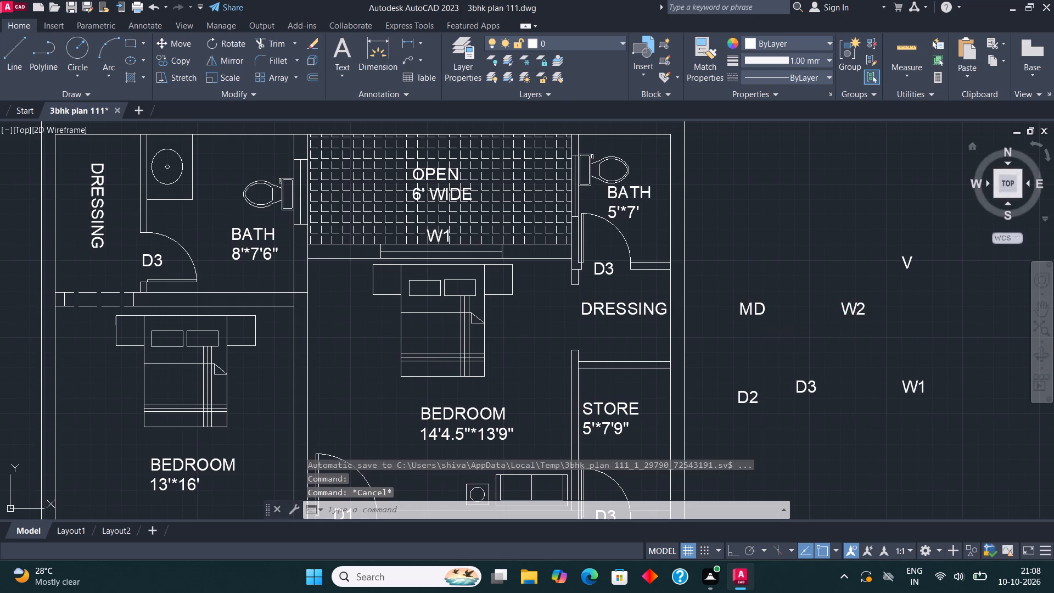
Copy the V tag from outside the plan to the 8'*7'6" and 5'*7' baths' ventilators, inside the 6' wide open area.
click(909, 260)
click(178, 60)
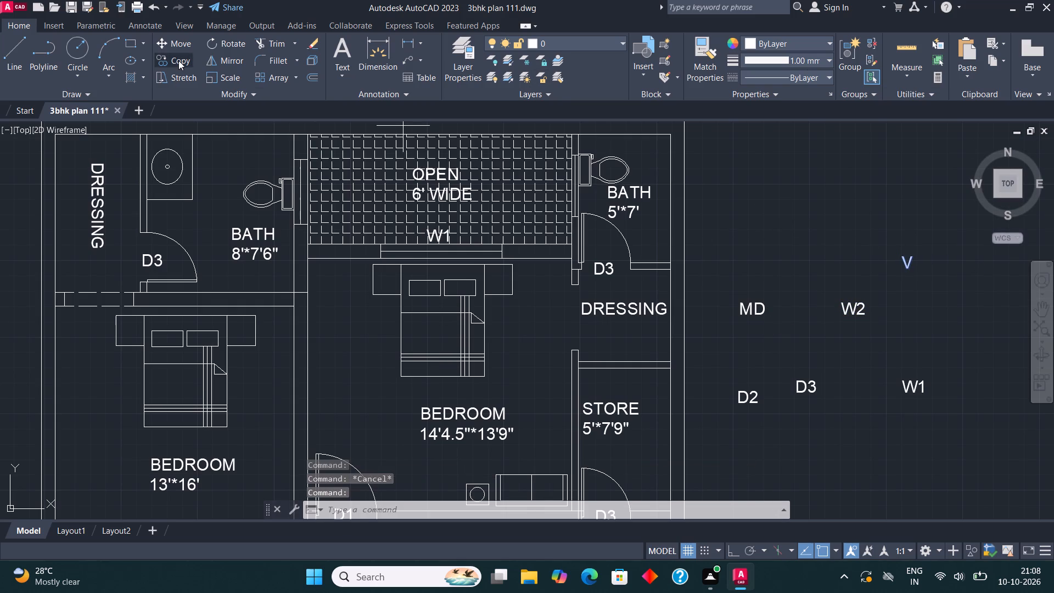
click(910, 267)
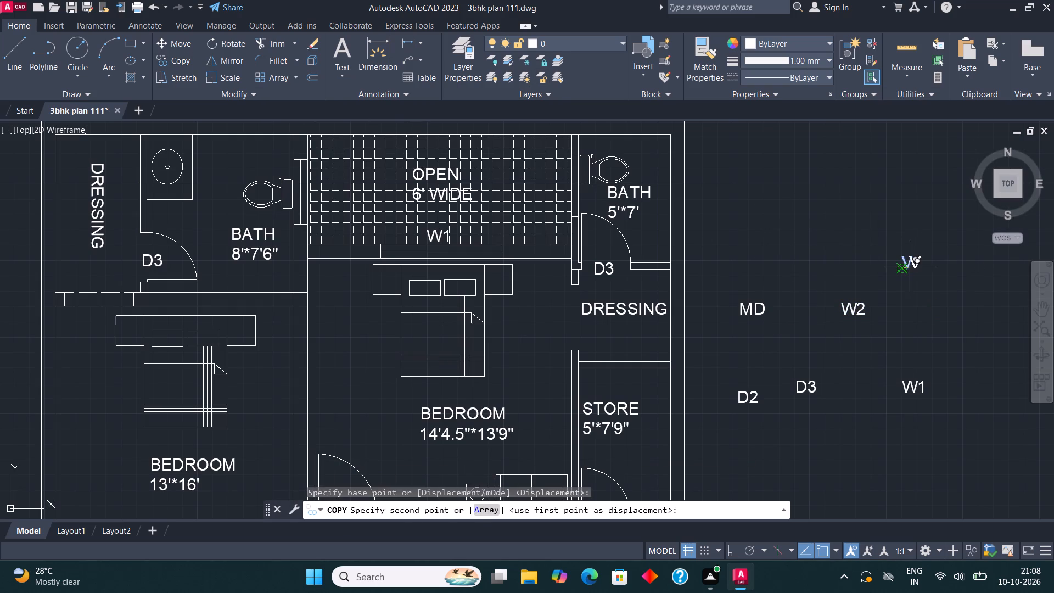
scroll(335, 191, up, 2)
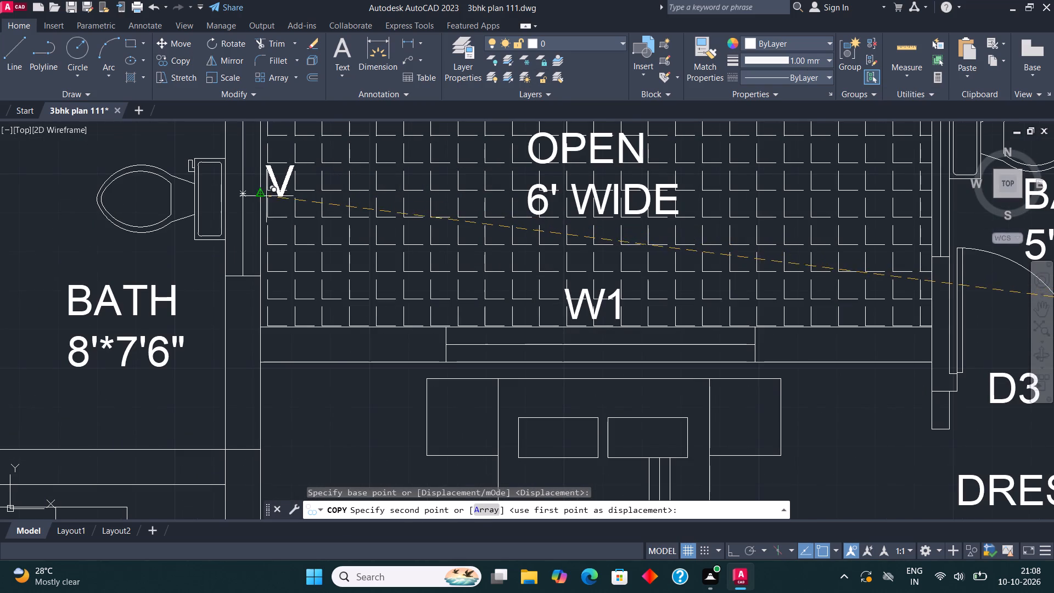
click(267, 196)
scroll(384, 221, down, 1)
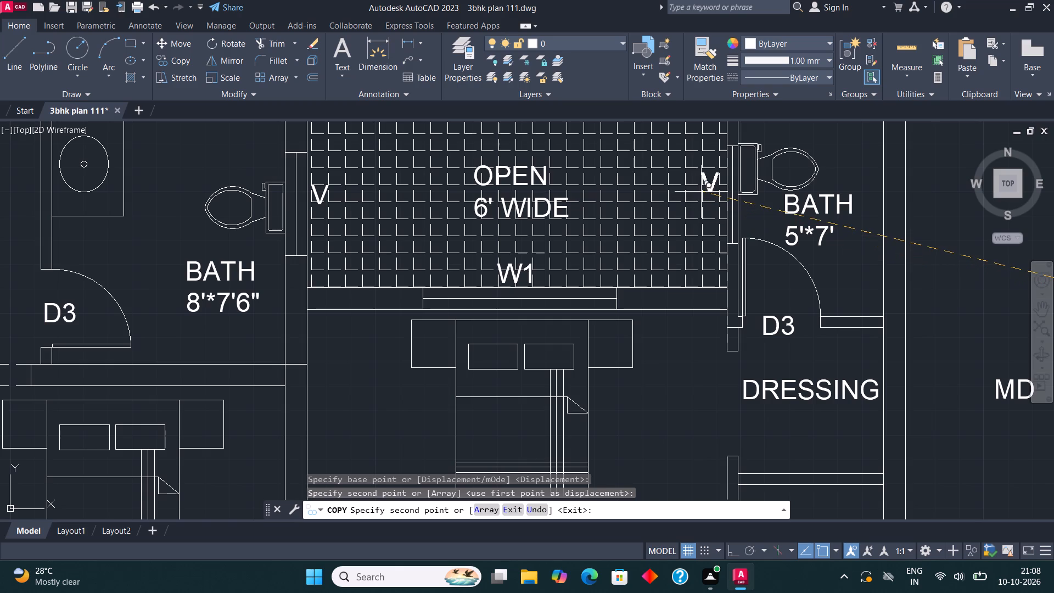
click(704, 193)
Place another V copy at the 4'*6' bath's ventilator, on the front lawn side.
scroll(547, 171, down, 3)
scroll(672, 290, down, 2)
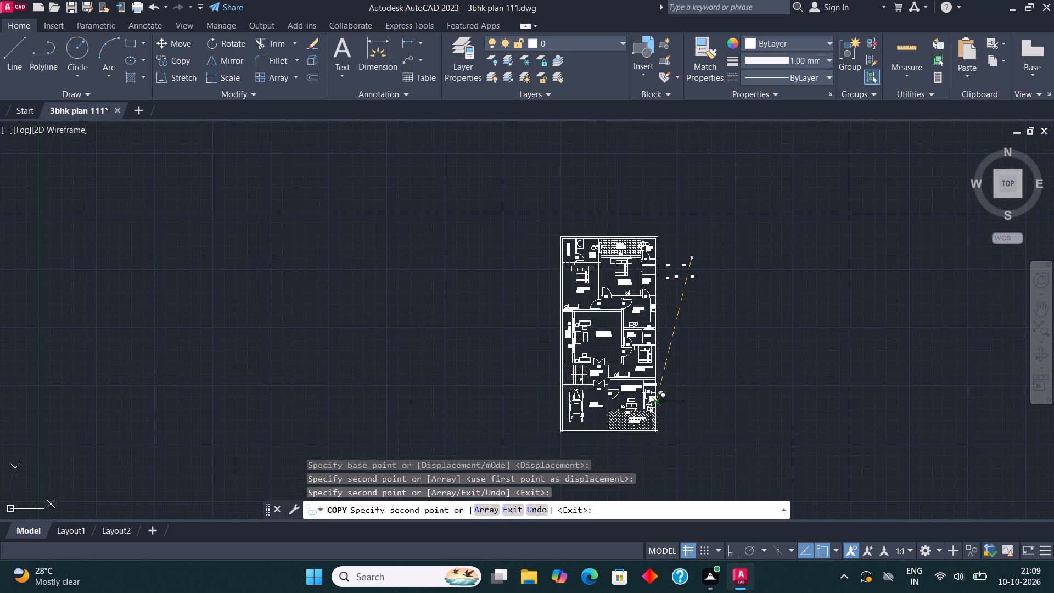
scroll(642, 444, up, 3)
scroll(648, 321, up, 3)
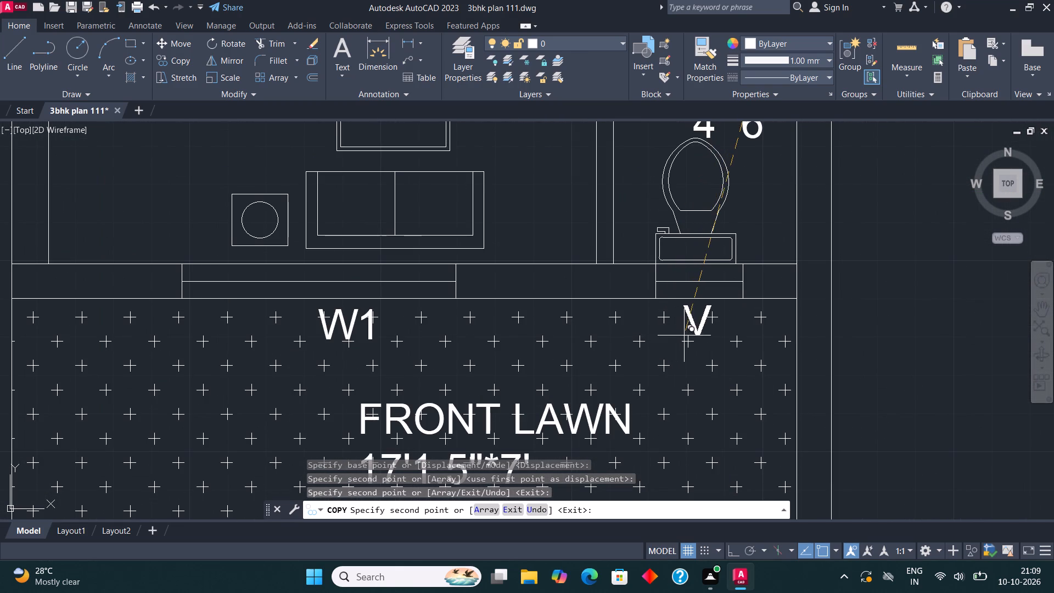
click(685, 335)
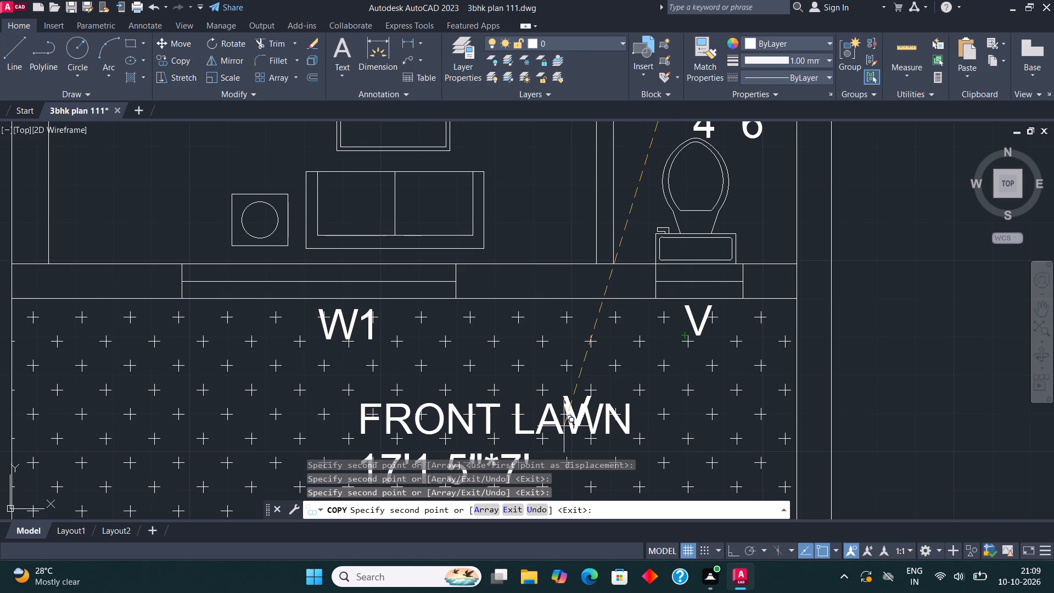
End the tag copying and erase the leftover source tags MD, D2, D3, W1, W2 and V outside the plan.
scroll(564, 426, down, 2)
middle_drag(584, 316, 599, 403)
middle_drag(603, 221, 609, 310)
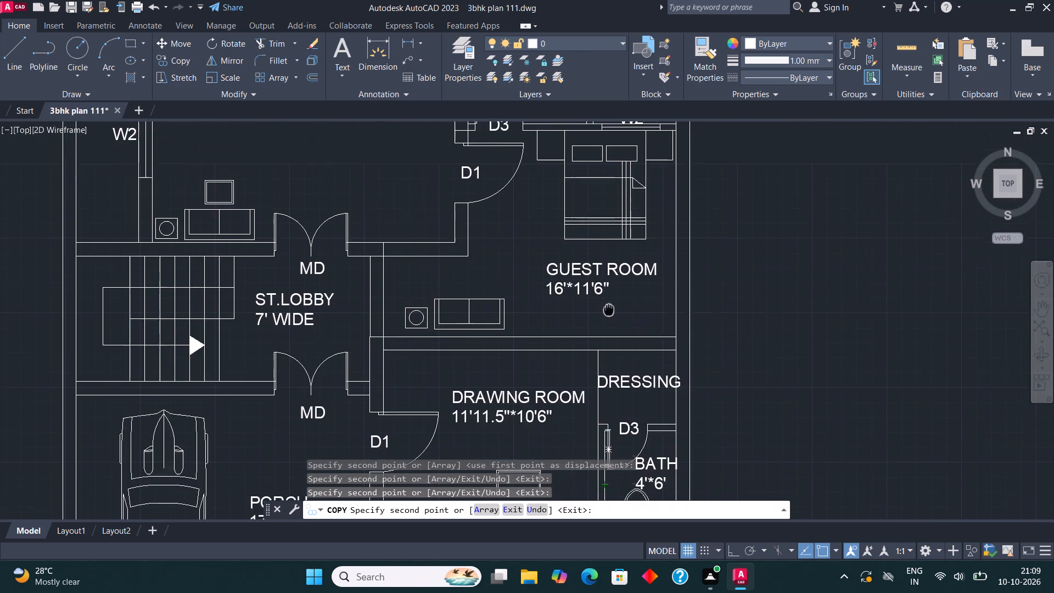
middle_drag(609, 310, 609, 313)
key(Escape)
scroll(546, 230, down, 2)
scroll(602, 306, down, 1)
middle_drag(601, 306, 559, 369)
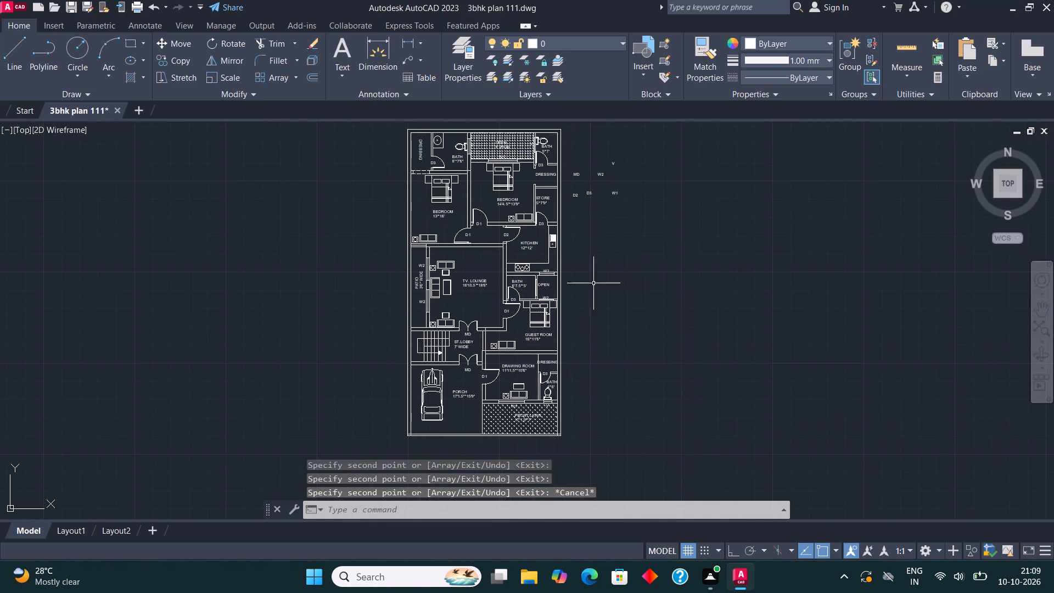
middle_drag(626, 168, 615, 254)
scroll(615, 254, up, 2)
click(607, 389)
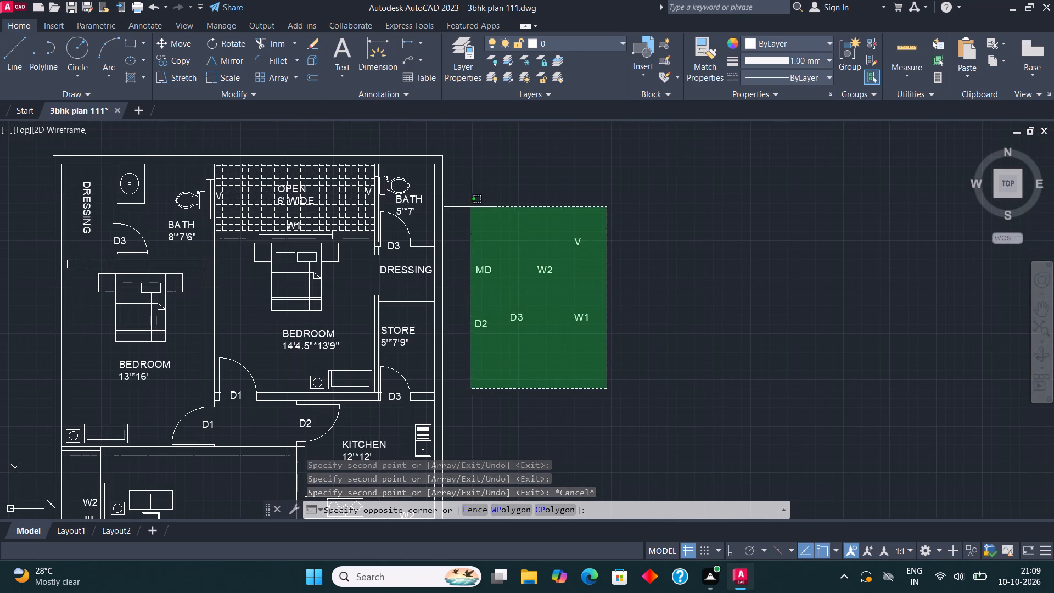
click(474, 195)
key(Delete)
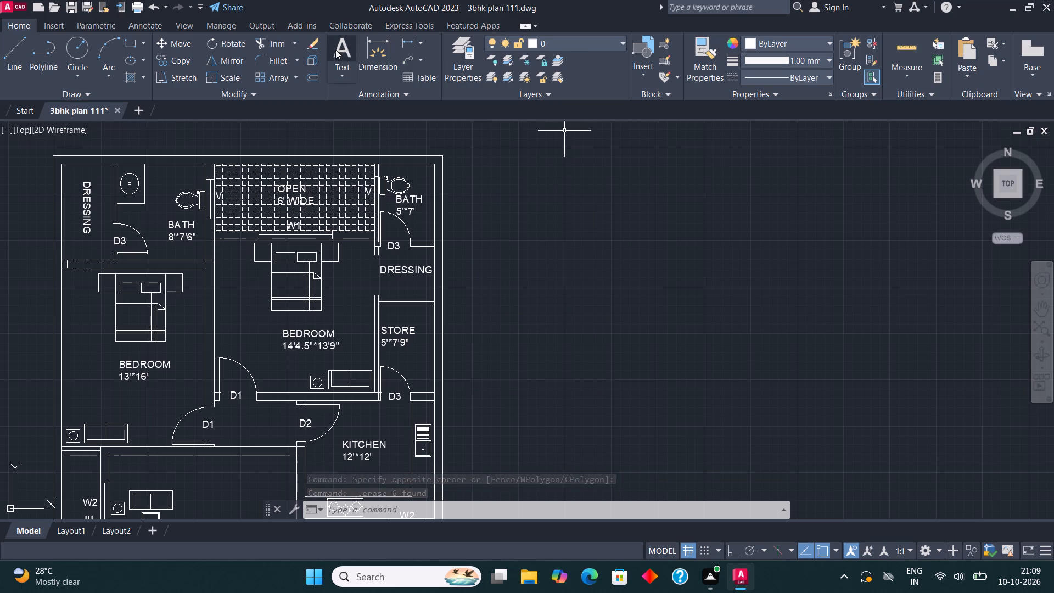
Create a new layer named WALL with index colour 150.
click(463, 49)
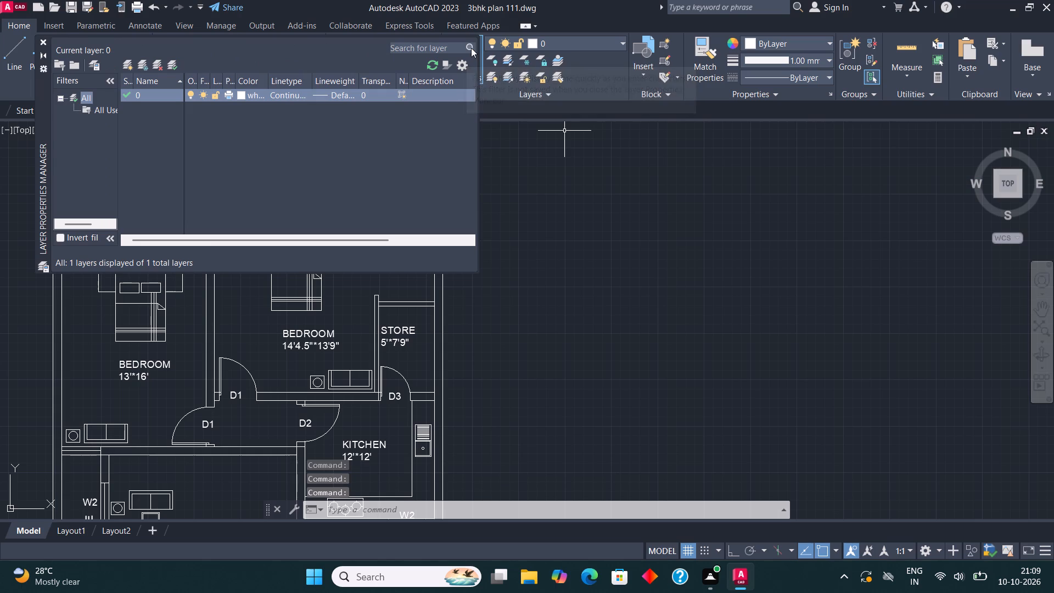
click(122, 64)
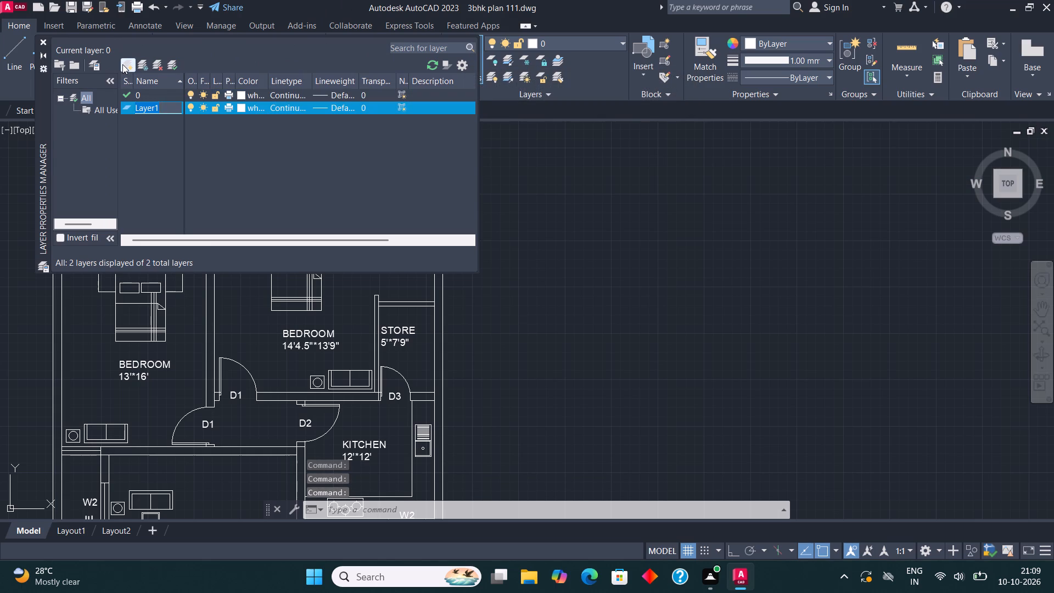
text(WALL)
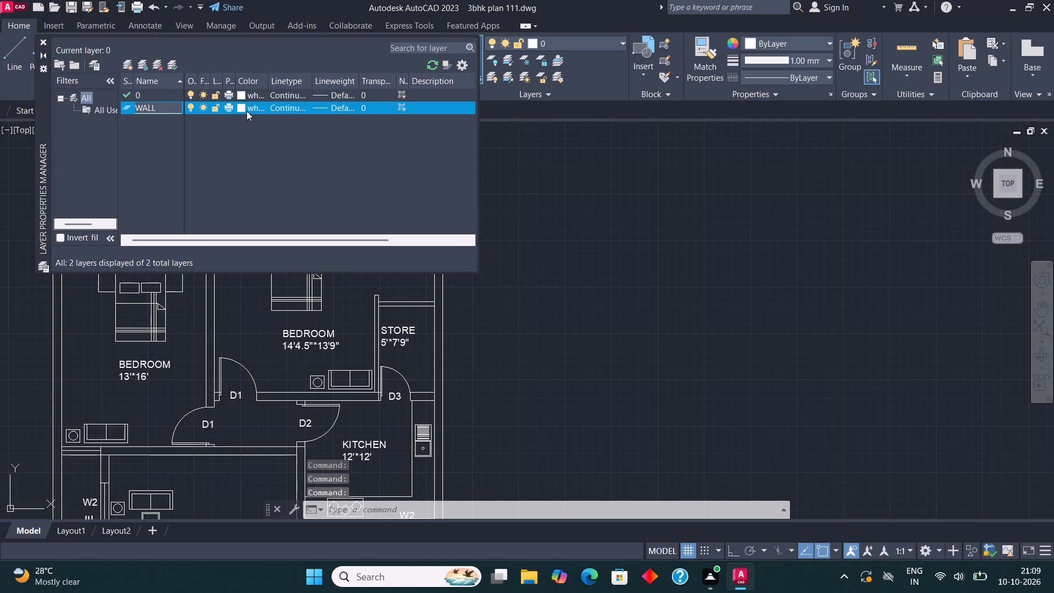
click(240, 110)
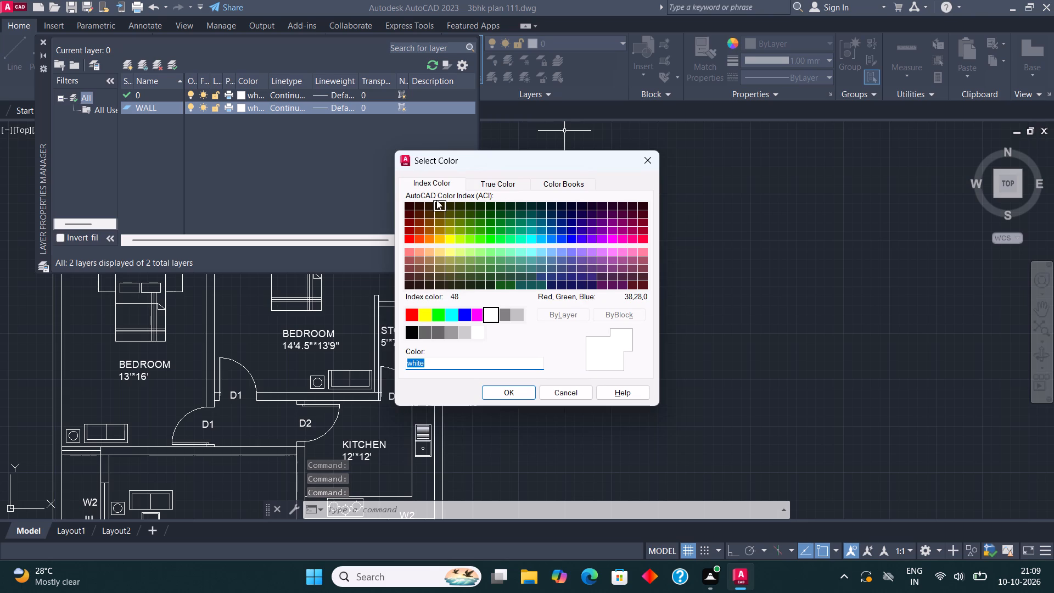
click(550, 237)
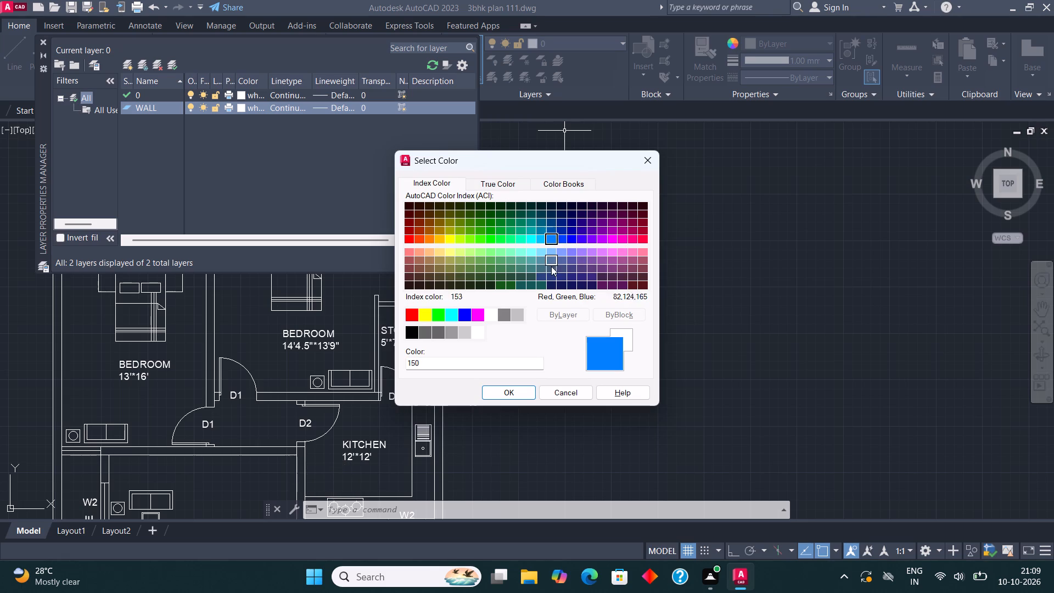
click(516, 392)
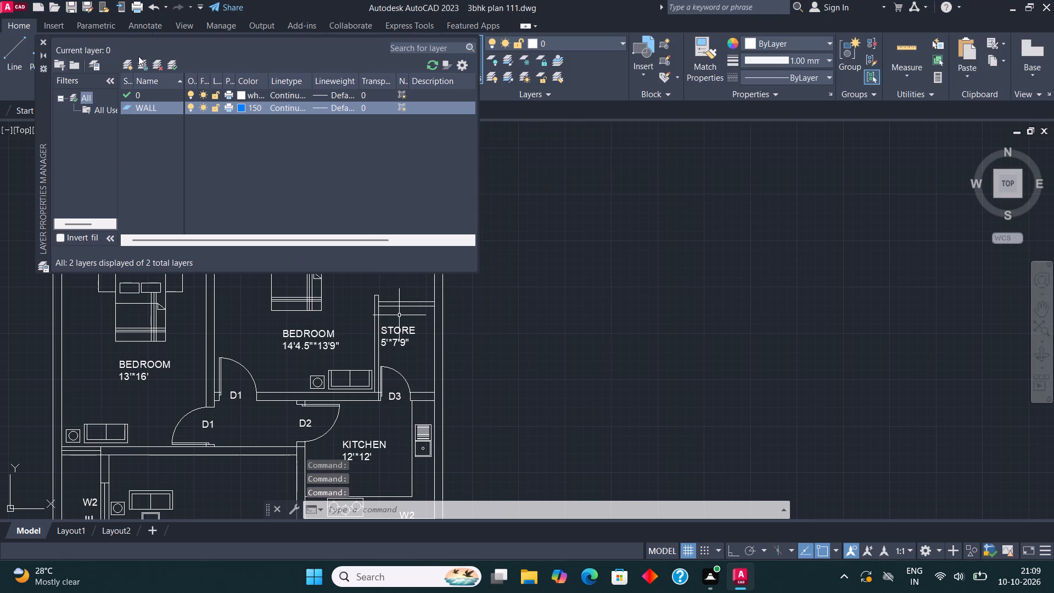
Add a layer named WIN with index colour 210.
click(131, 67)
text(WIN)
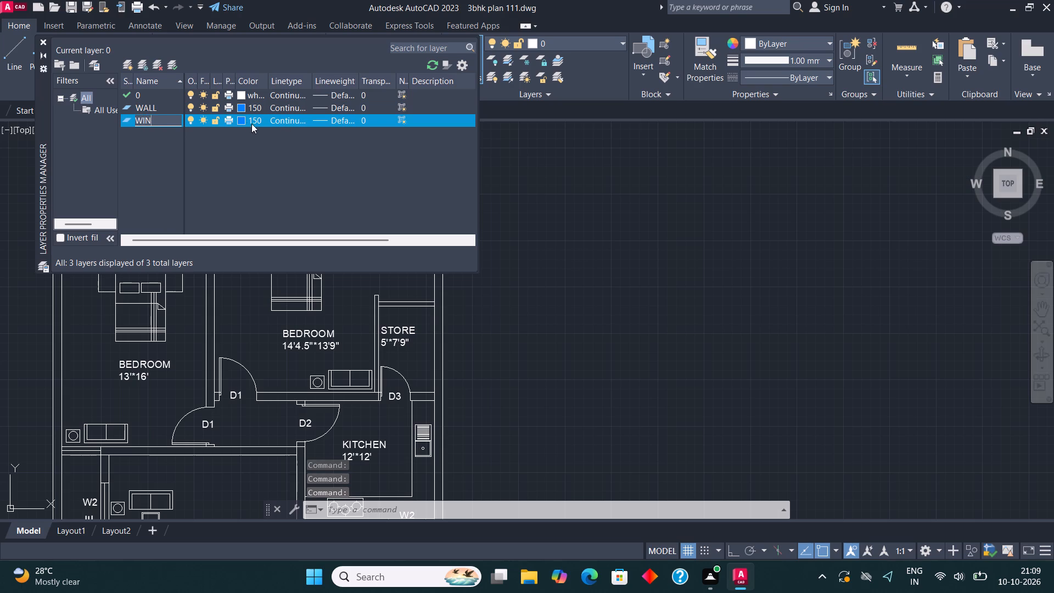
click(239, 119)
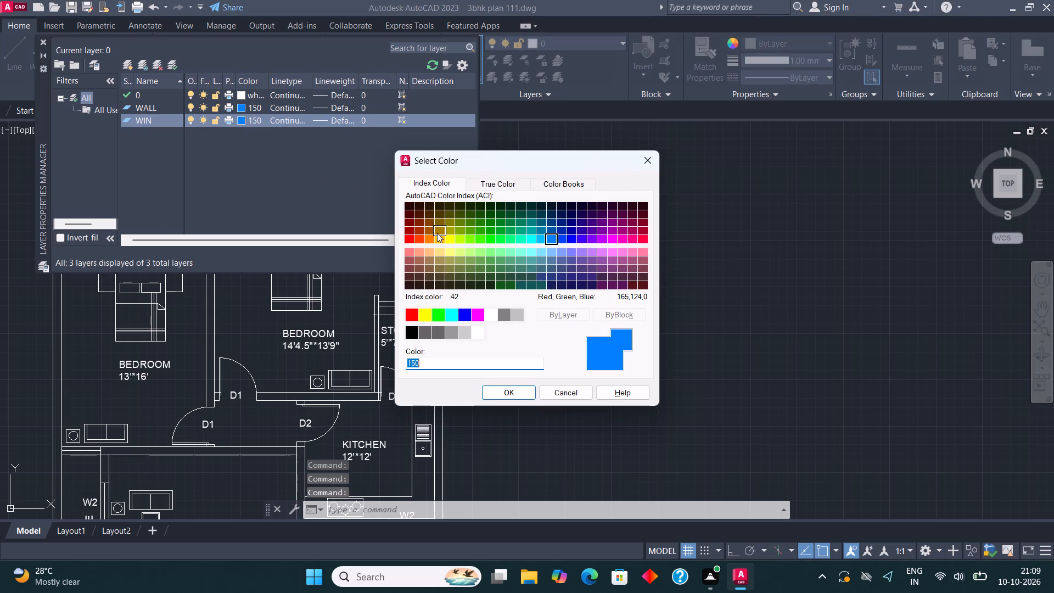
click(614, 241)
click(518, 394)
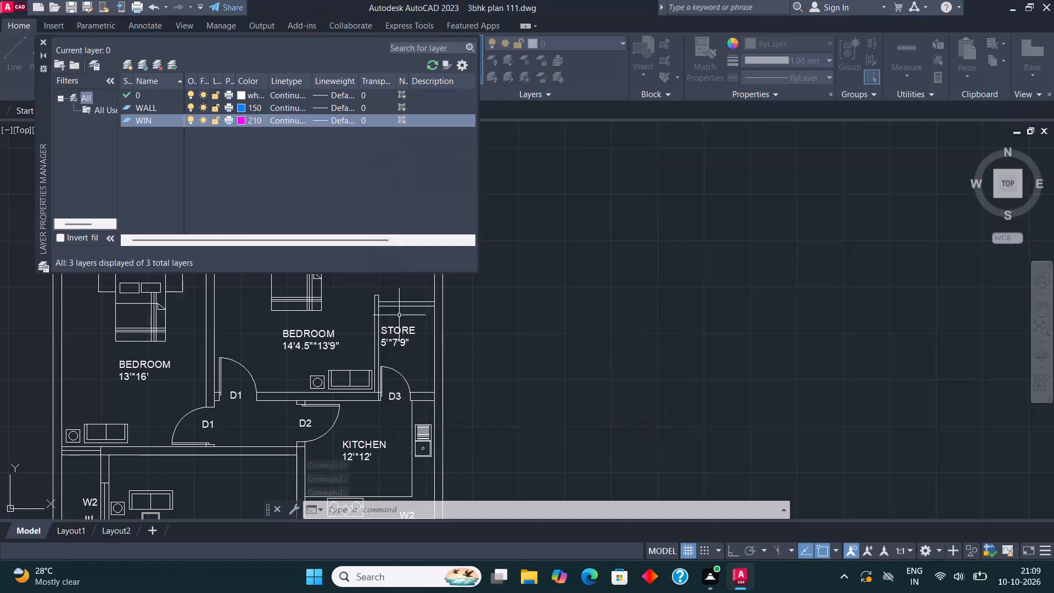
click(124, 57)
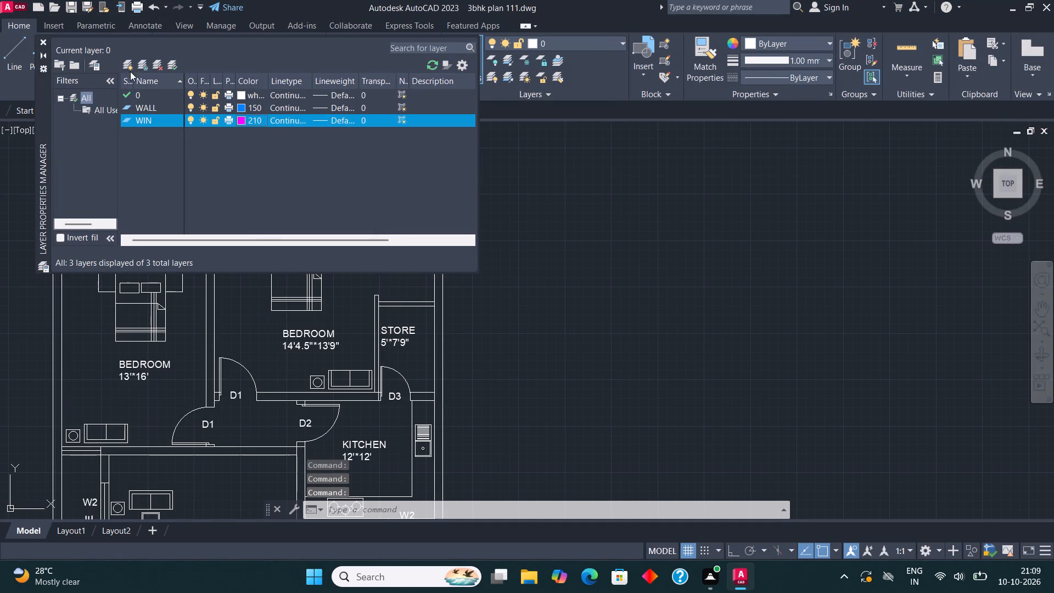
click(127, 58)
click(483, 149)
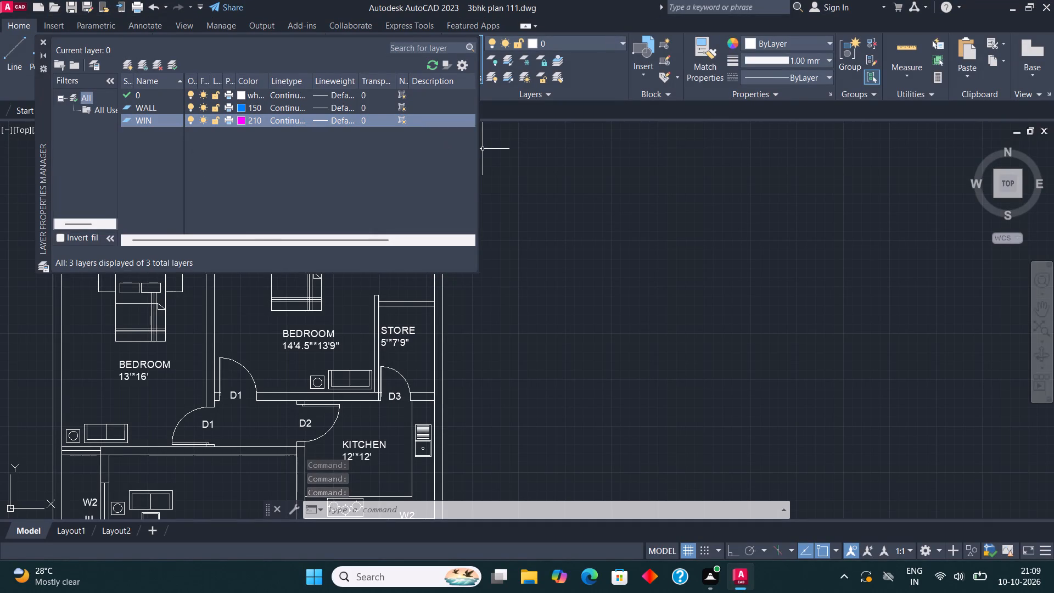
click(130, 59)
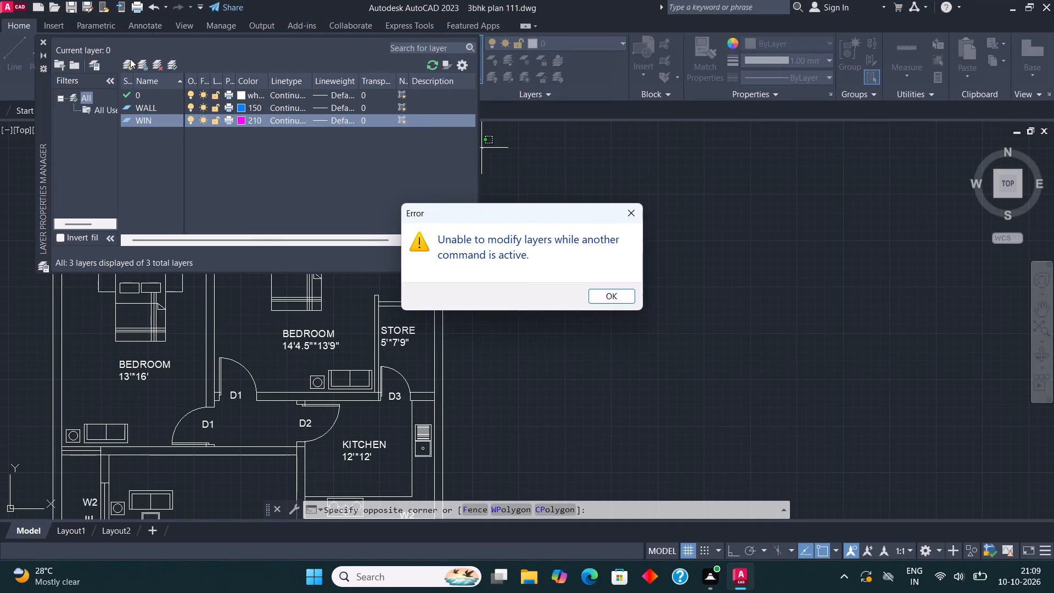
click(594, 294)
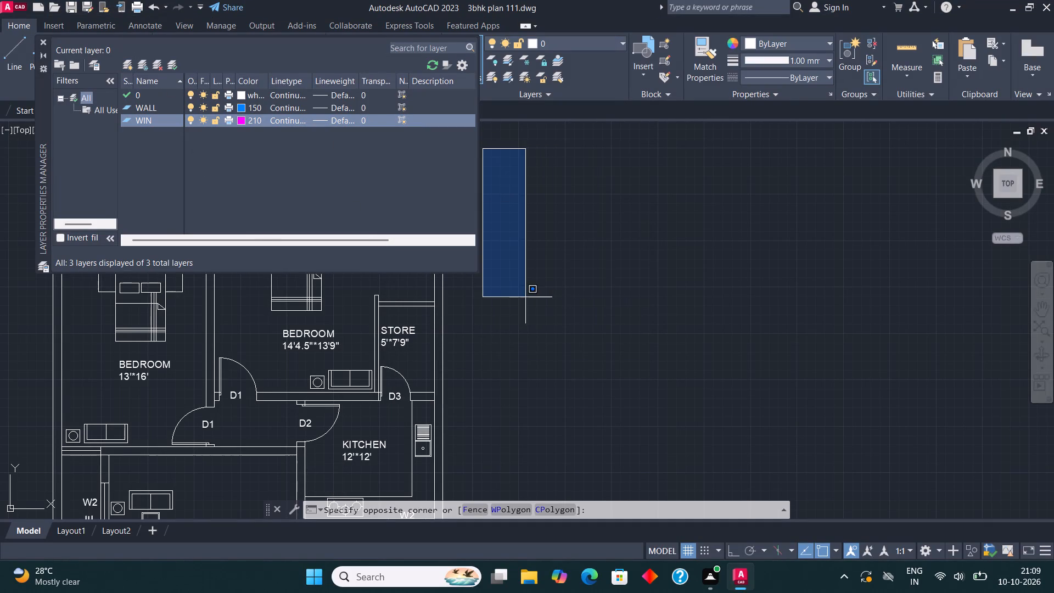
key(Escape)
Add a layer named DOOR with index colour 52.
click(125, 62)
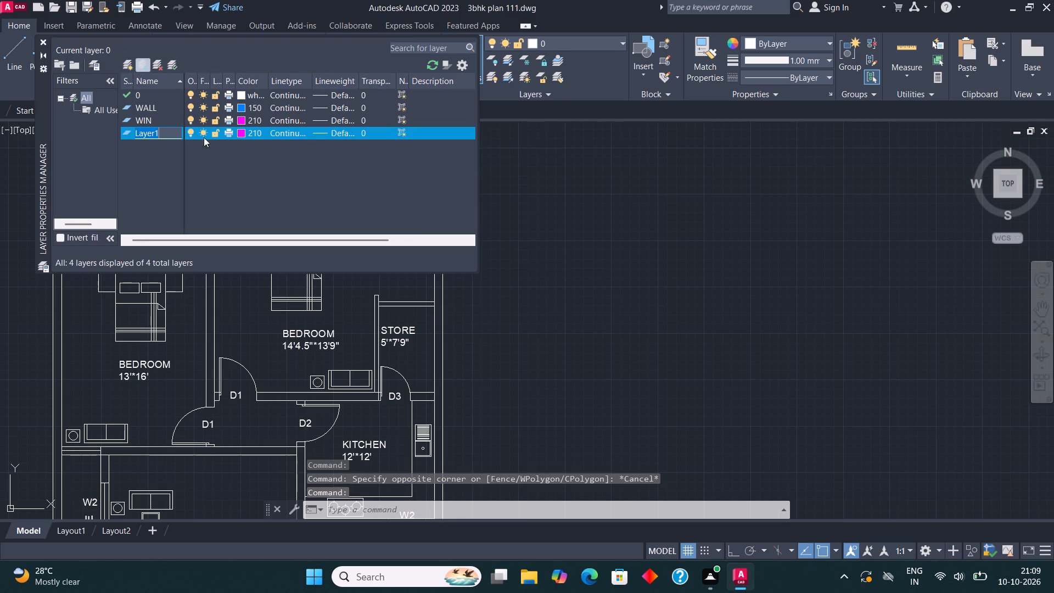
text(DOOR)
click(240, 132)
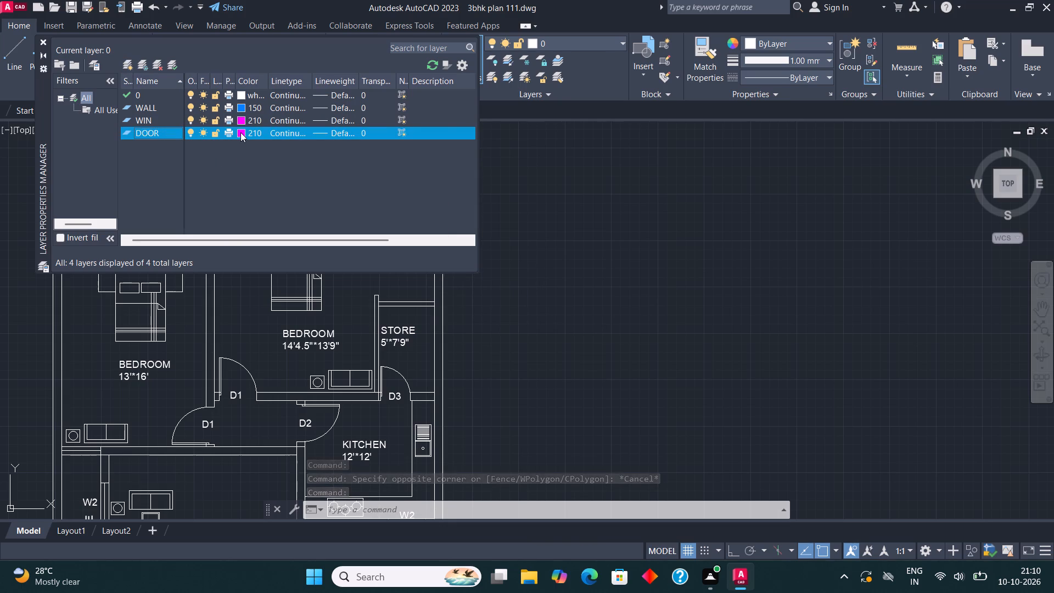
click(450, 228)
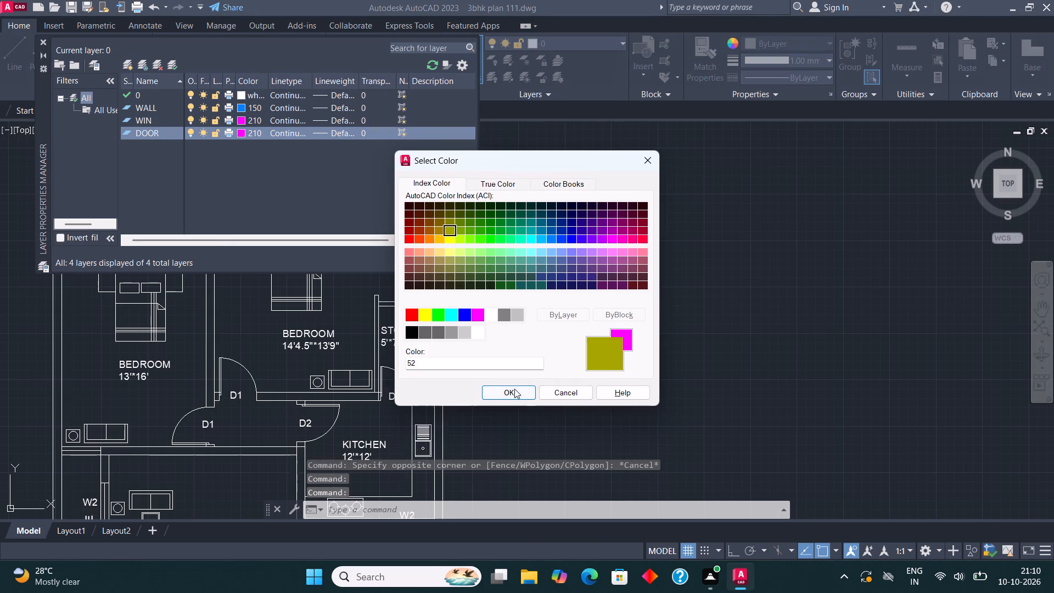
click(514, 389)
Add a layer named FUR with index colour 140.
click(123, 61)
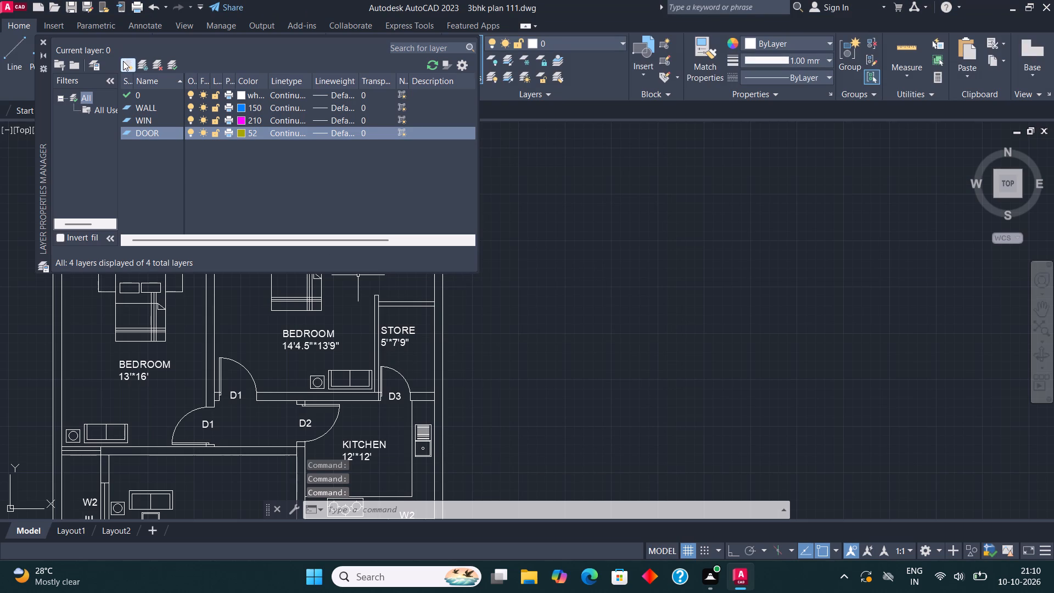
text(FUR)
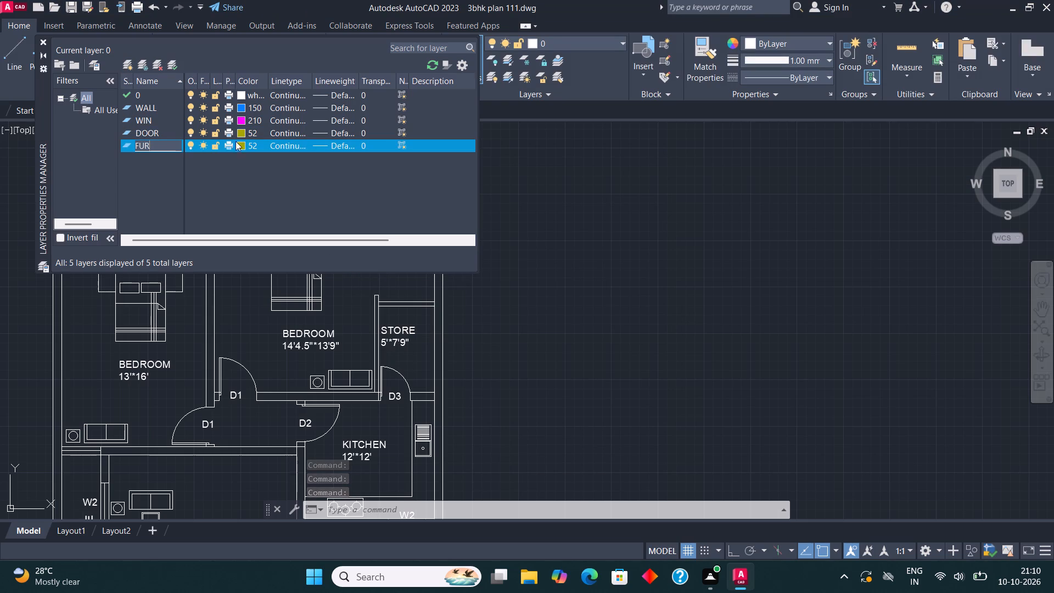
click(240, 143)
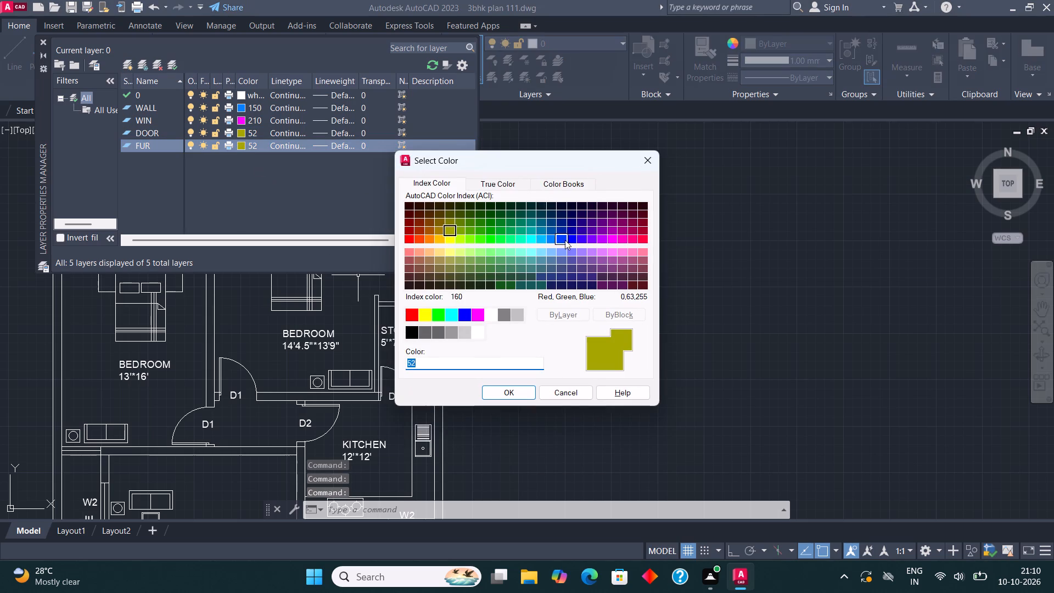
click(530, 238)
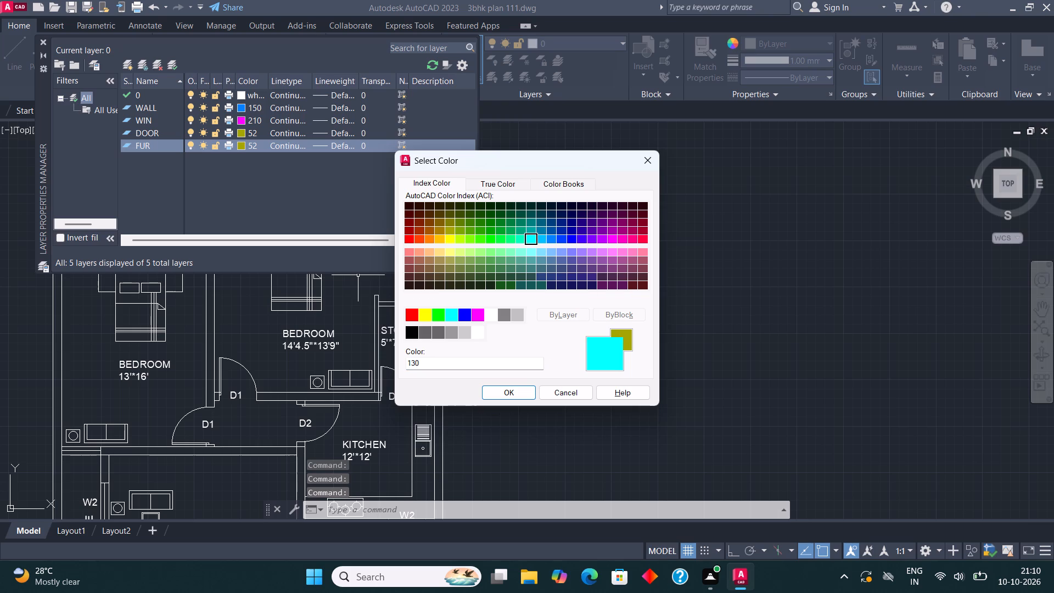
click(542, 241)
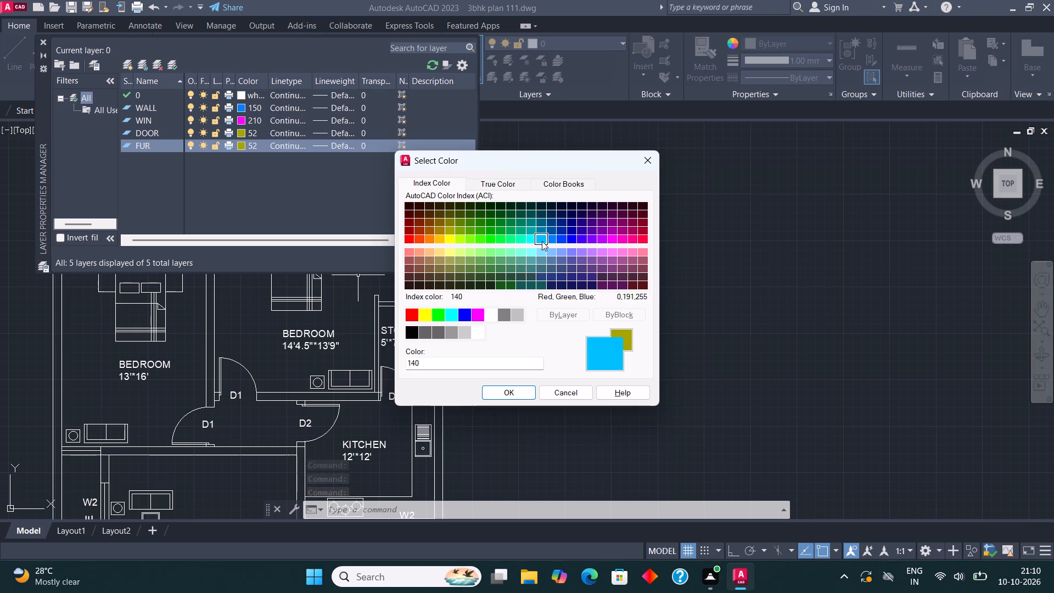
click(512, 388)
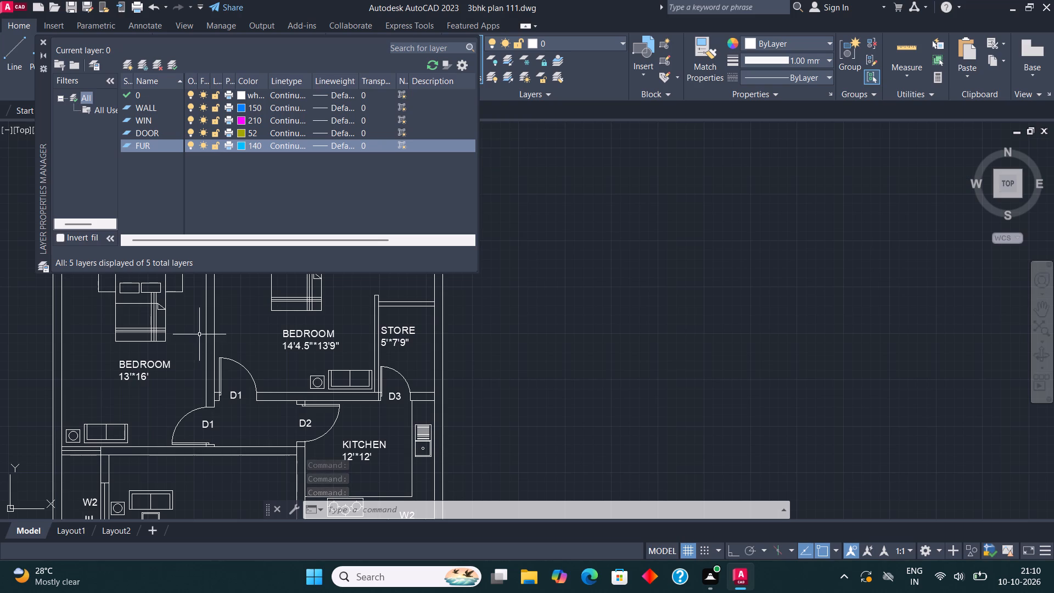
Add a layer named TEXT with index colour 201 and close the layer manager.
click(132, 64)
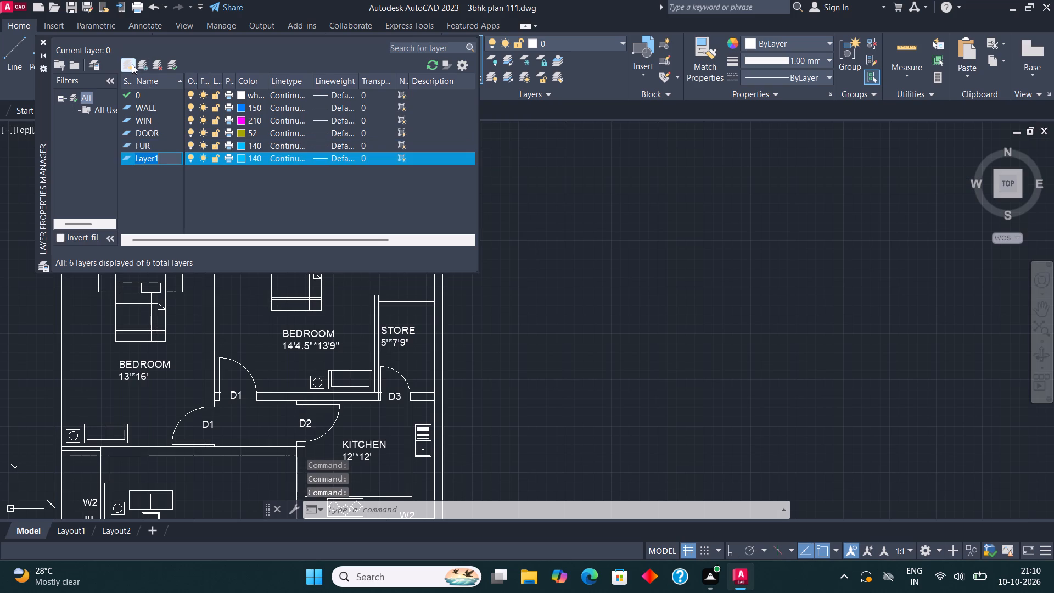
text(TEXT)
click(240, 156)
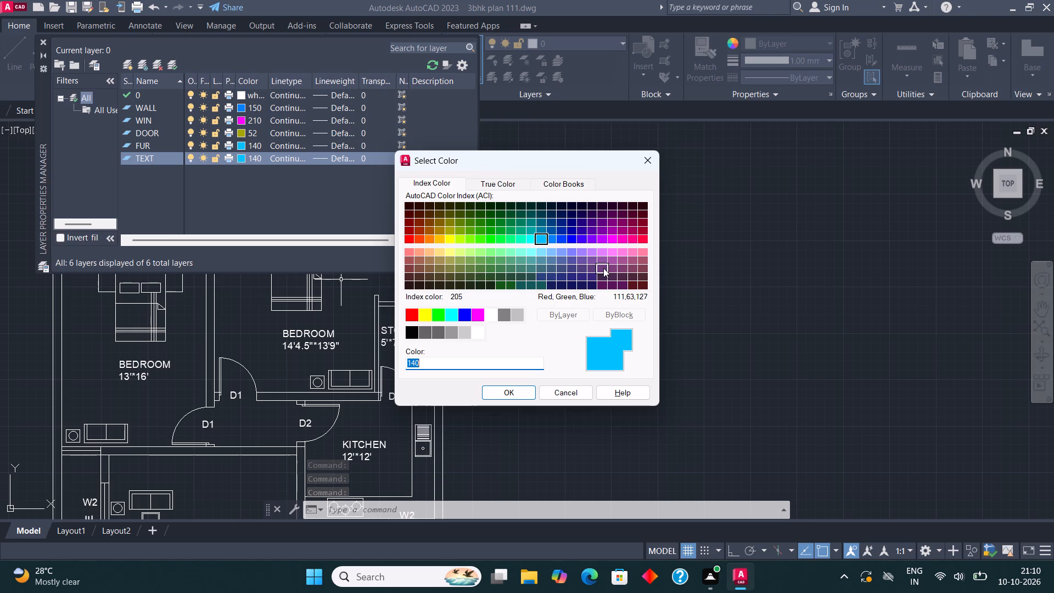
click(605, 250)
click(499, 388)
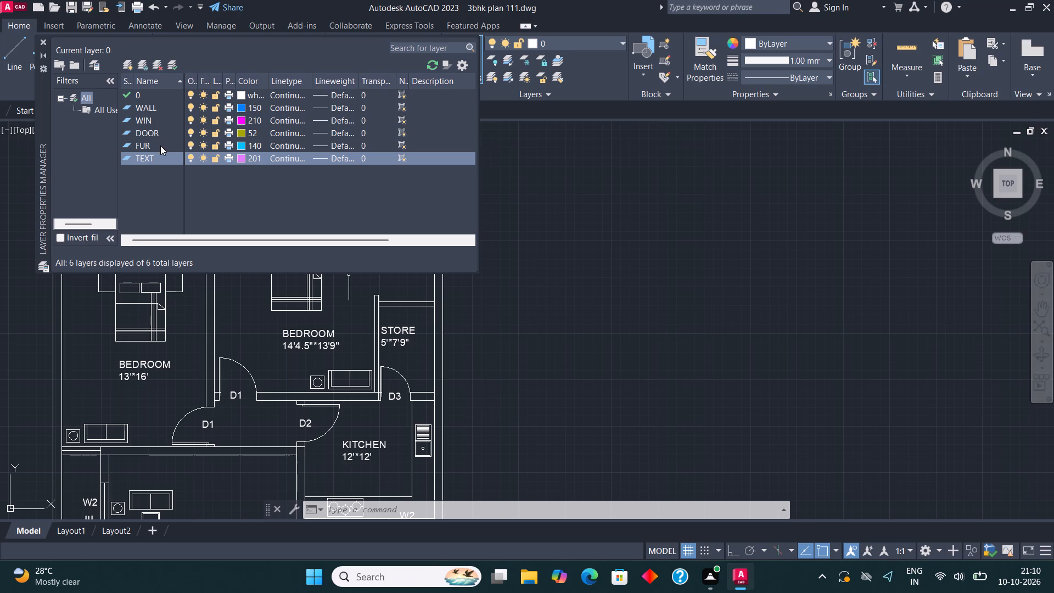
click(43, 43)
Move the 8'*7'6" bath's ventilator, beside the 6' wide open area, onto the WIN layer.
middle_drag(165, 272, 310, 300)
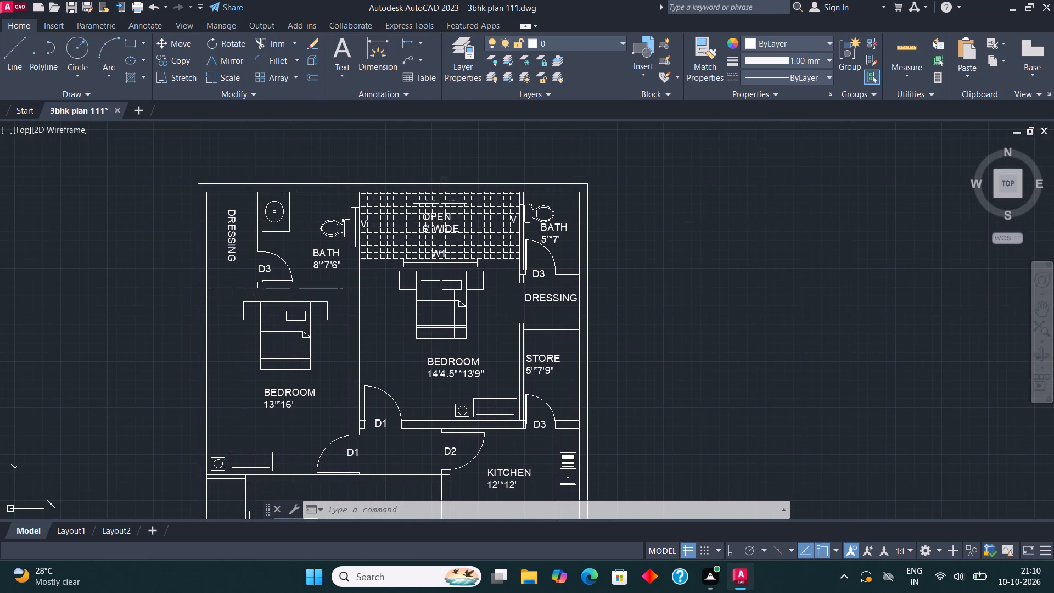
scroll(370, 197, up, 3)
click(276, 410)
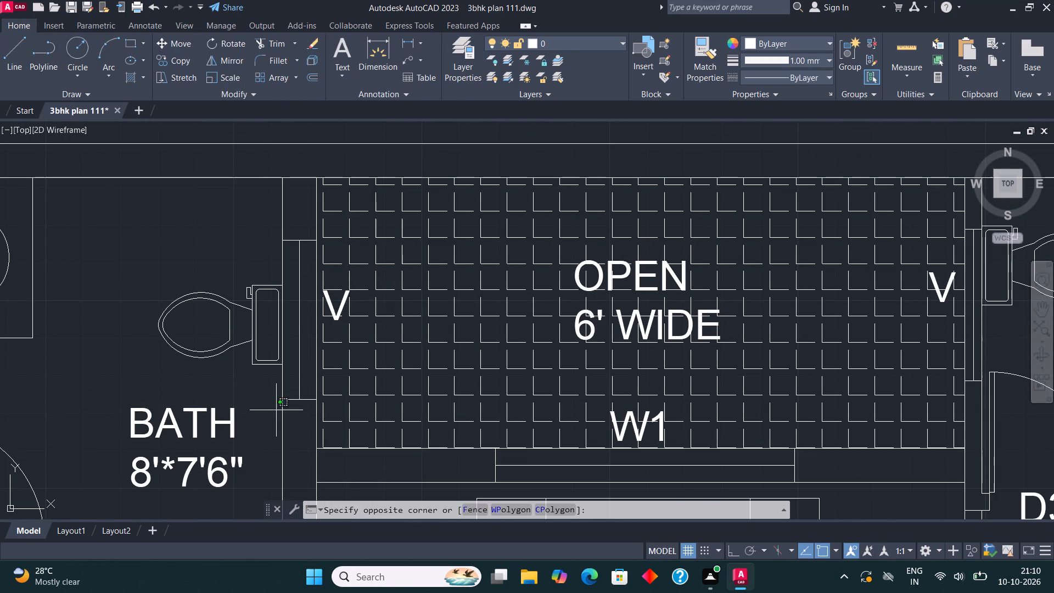
click(330, 234)
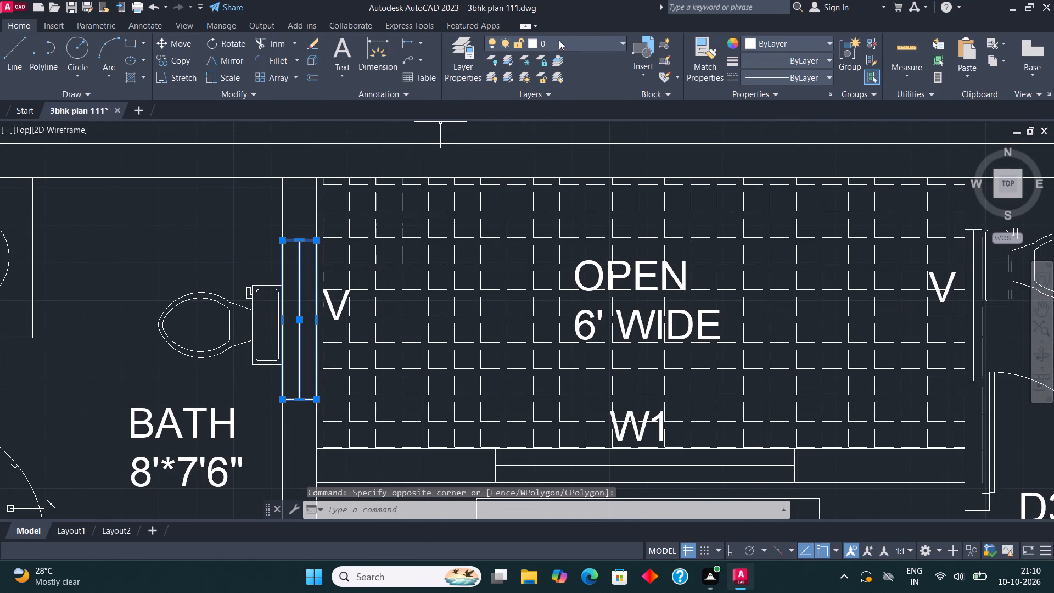
click(563, 48)
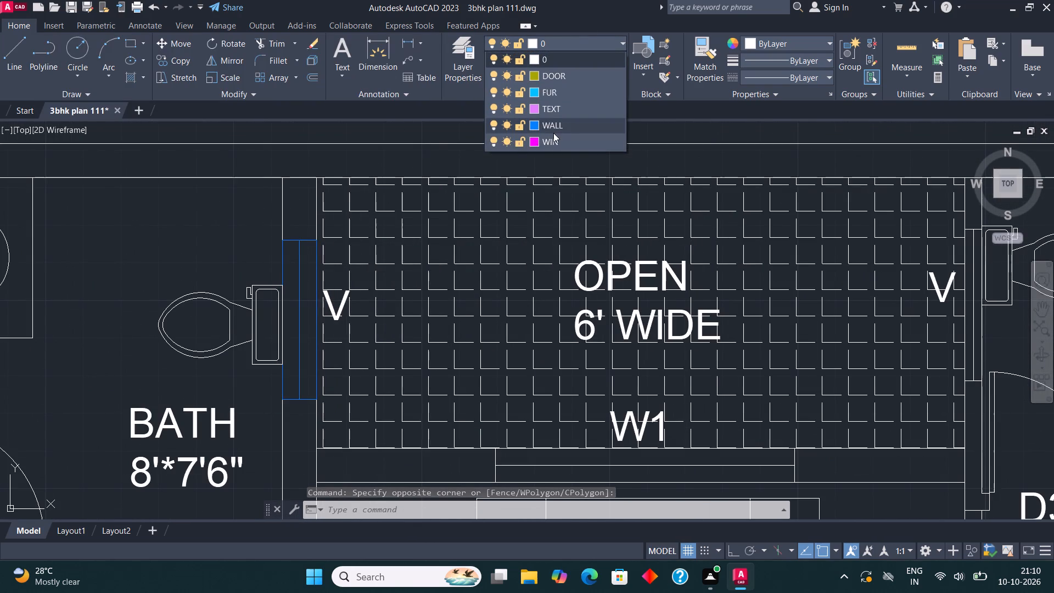
click(554, 133)
click(554, 39)
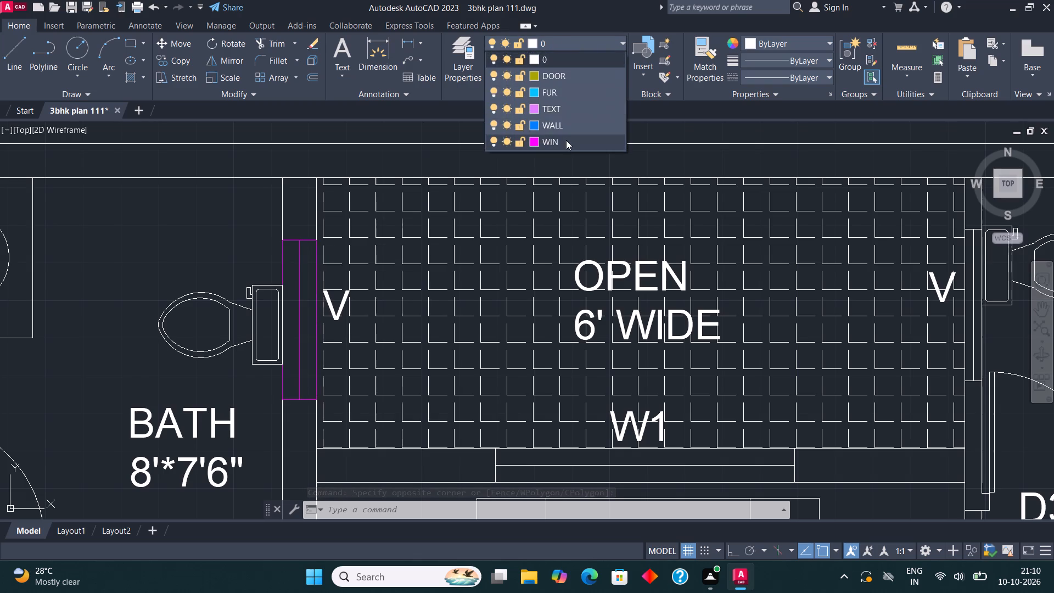
click(566, 140)
key(Escape)
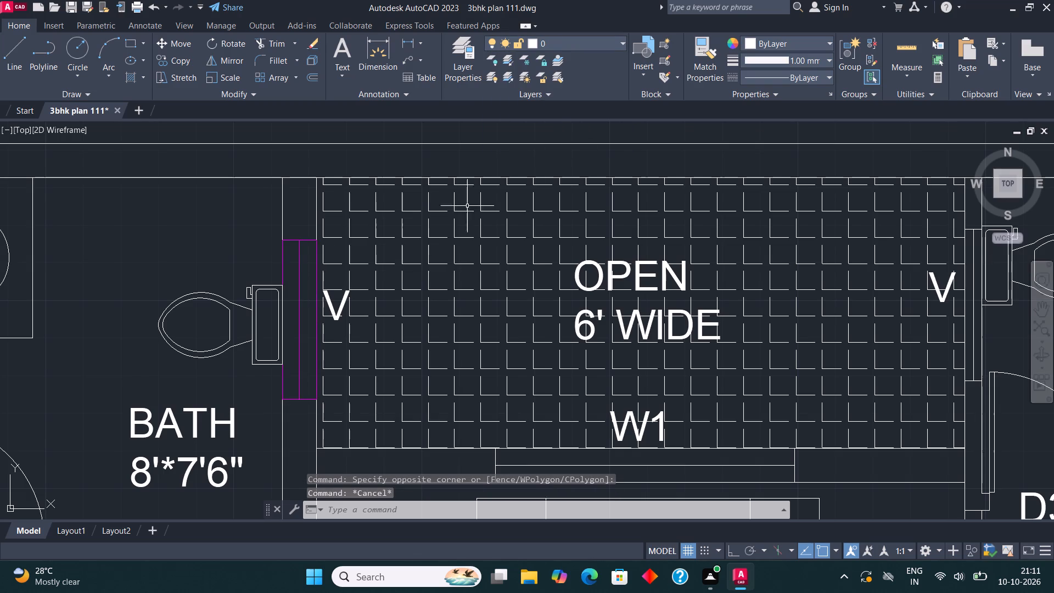
Move the 5'*7' bath's ventilator, beside the 6' wide open area, onto the WIN layer.
scroll(380, 301, down, 2)
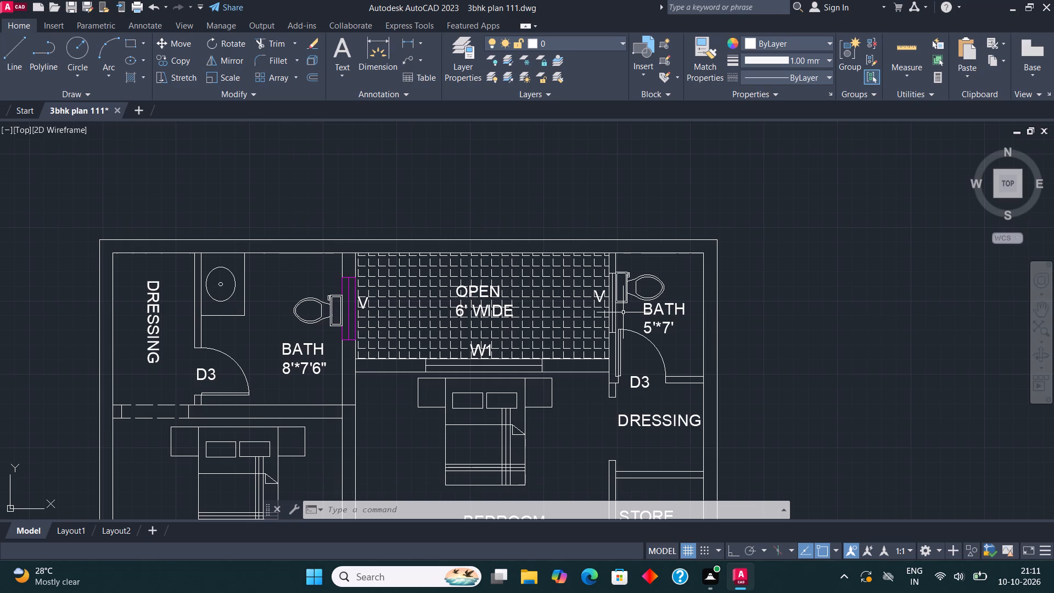
scroll(609, 271, up, 1)
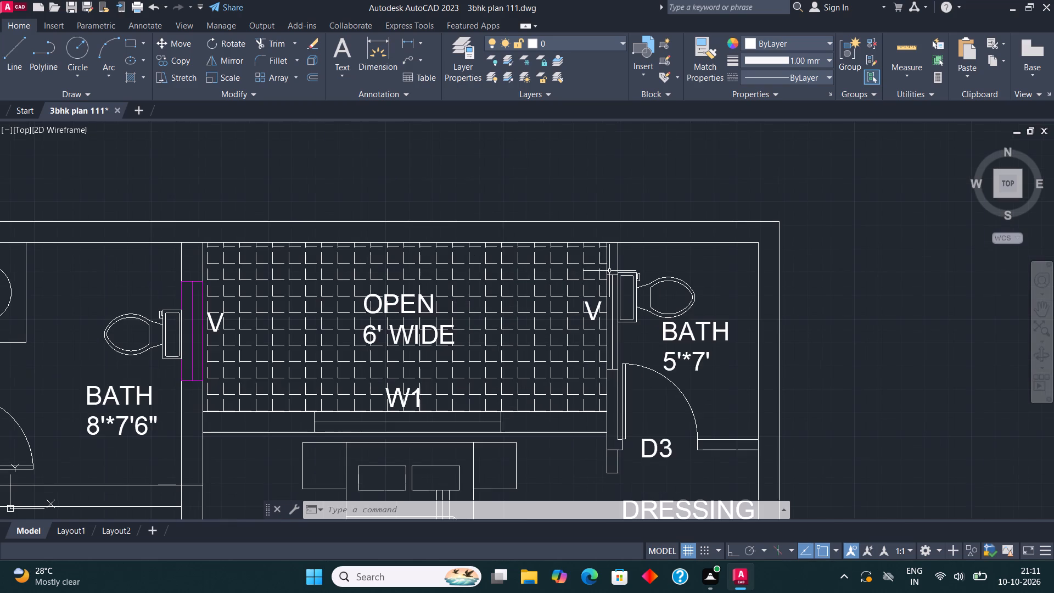
scroll(634, 343, up, 1)
scroll(580, 382, up, 1)
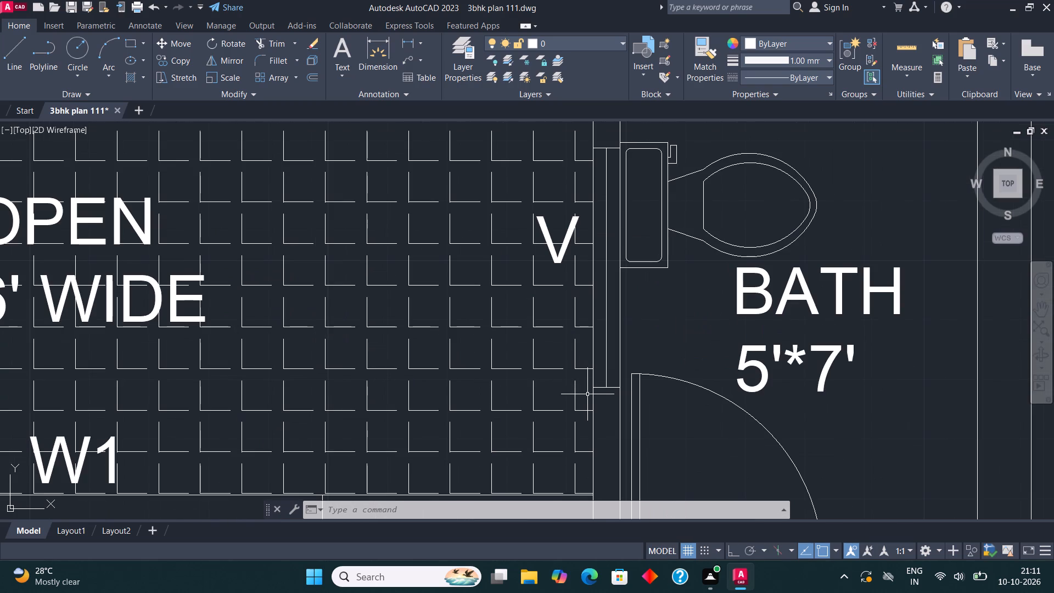
click(588, 395)
click(623, 141)
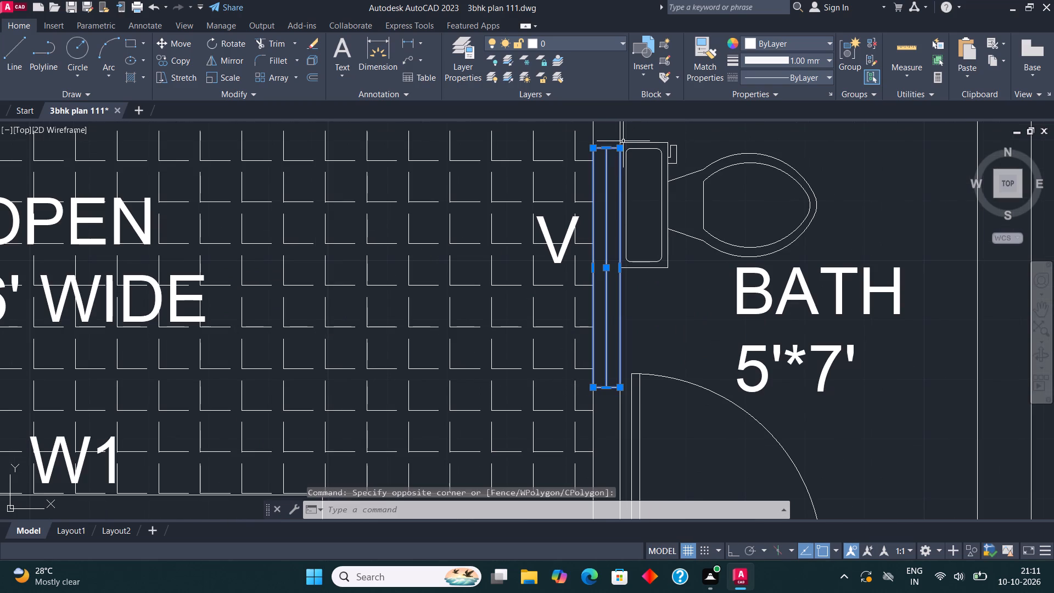
click(560, 41)
click(564, 139)
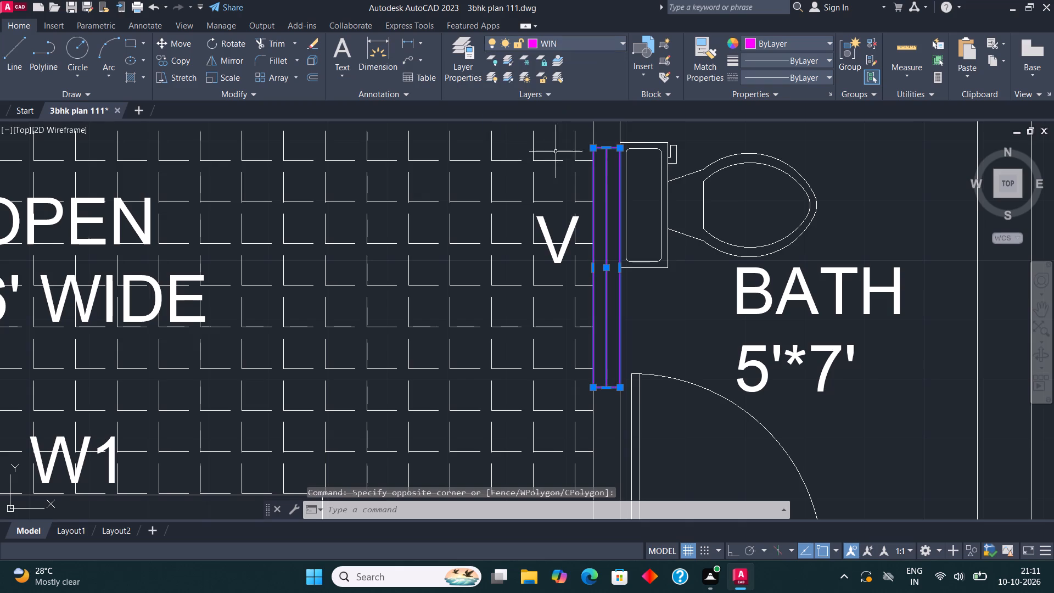
scroll(411, 240, down, 1)
key(Escape)
scroll(492, 237, down, 2)
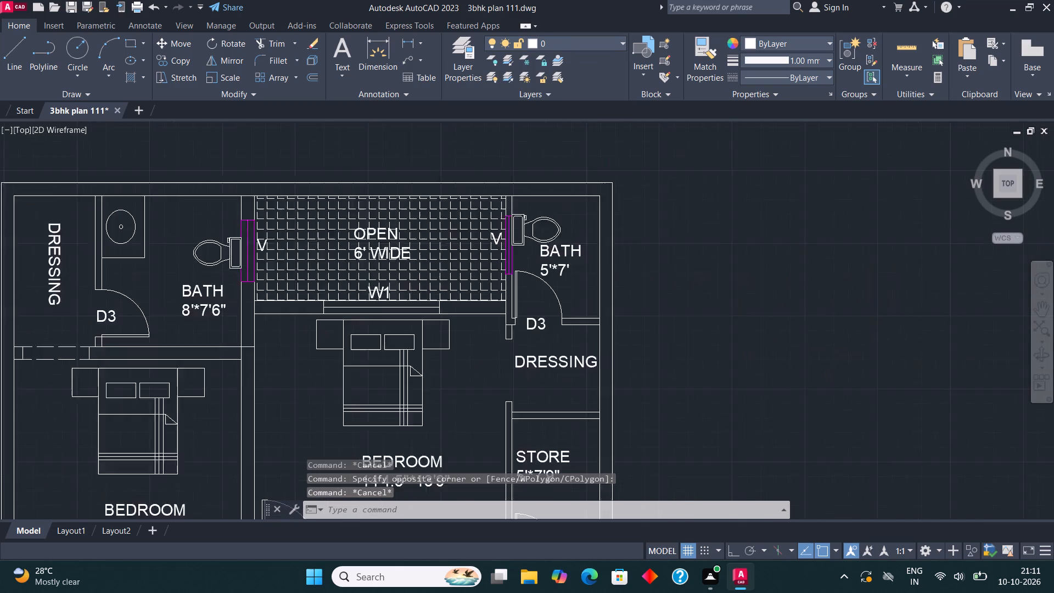
Move the window at the patio's upper end, below the 13'*16' bedroom, onto the WIN layer.
scroll(495, 242, down, 1)
middle_drag(497, 222, 504, 180)
middle_drag(417, 270, 429, 189)
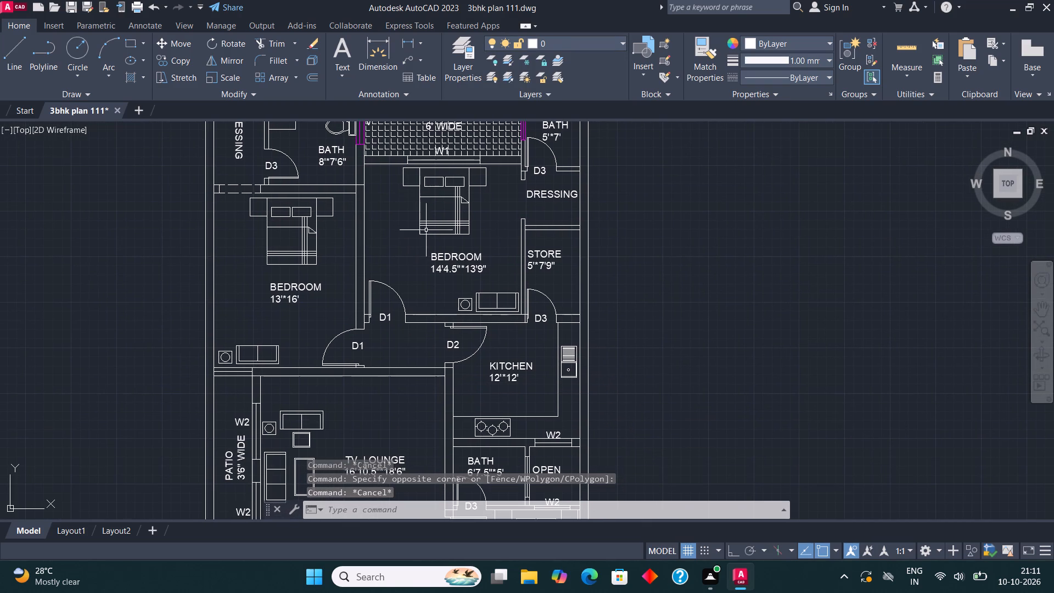
middle_drag(582, 315, 574, 362)
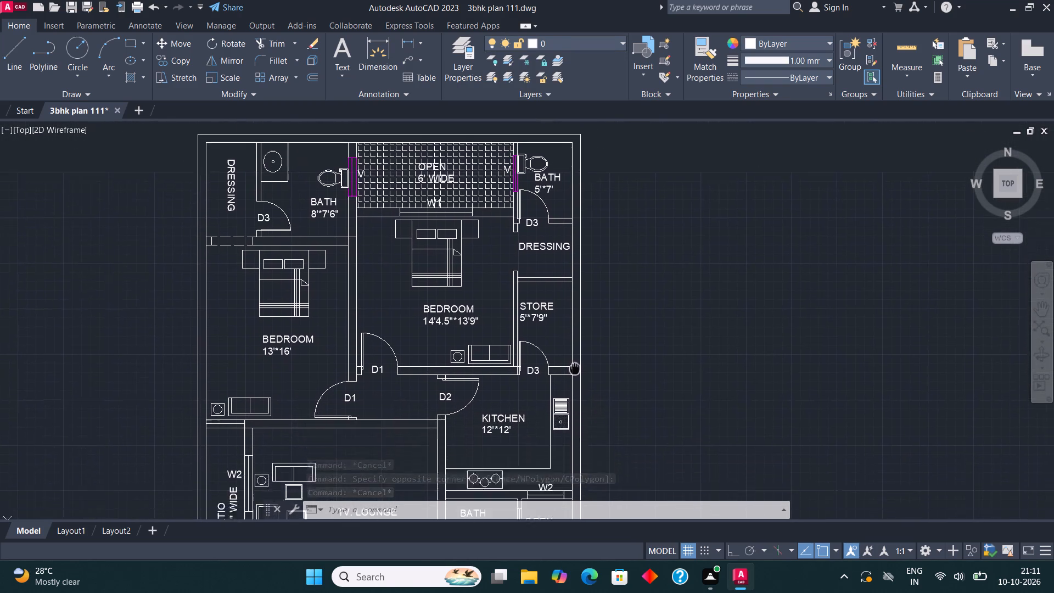
middle_drag(574, 362, 557, 210)
scroll(208, 263, up, 2)
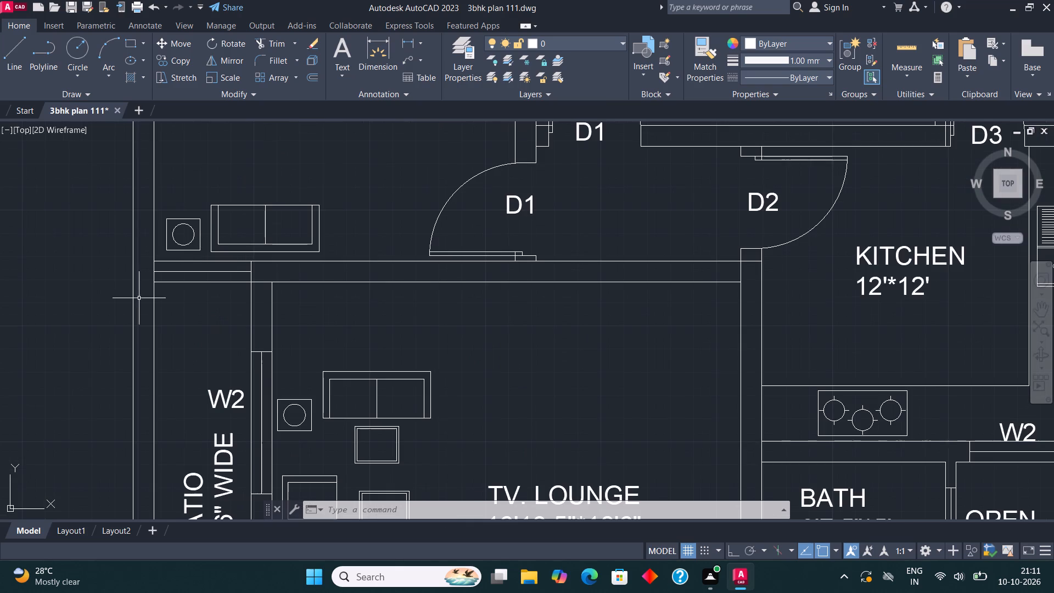
scroll(145, 291, up, 1)
click(147, 291)
click(322, 237)
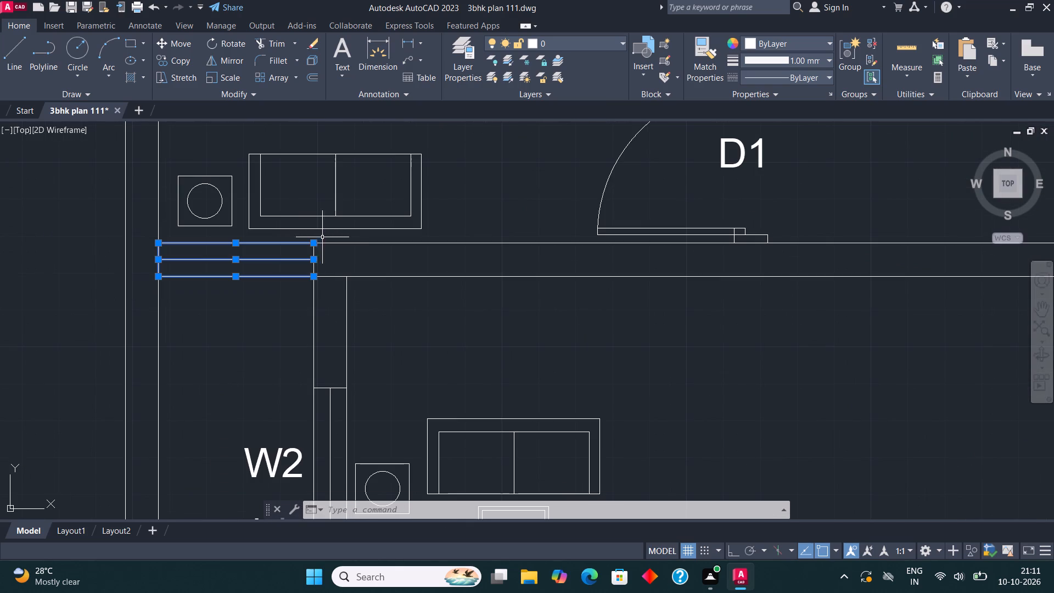
click(583, 40)
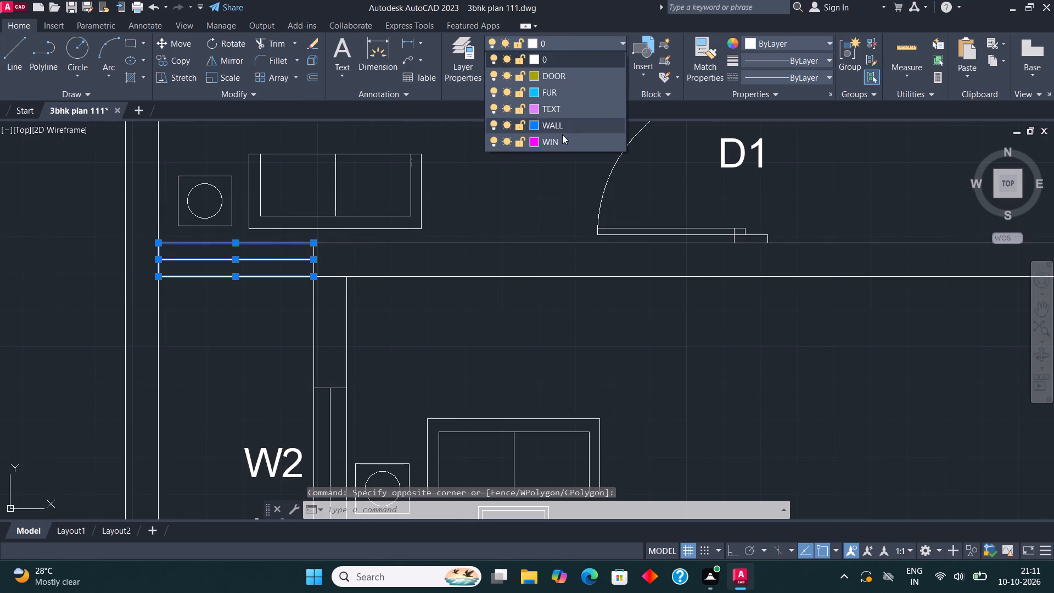
click(562, 139)
scroll(271, 290, down, 2)
key(Escape)
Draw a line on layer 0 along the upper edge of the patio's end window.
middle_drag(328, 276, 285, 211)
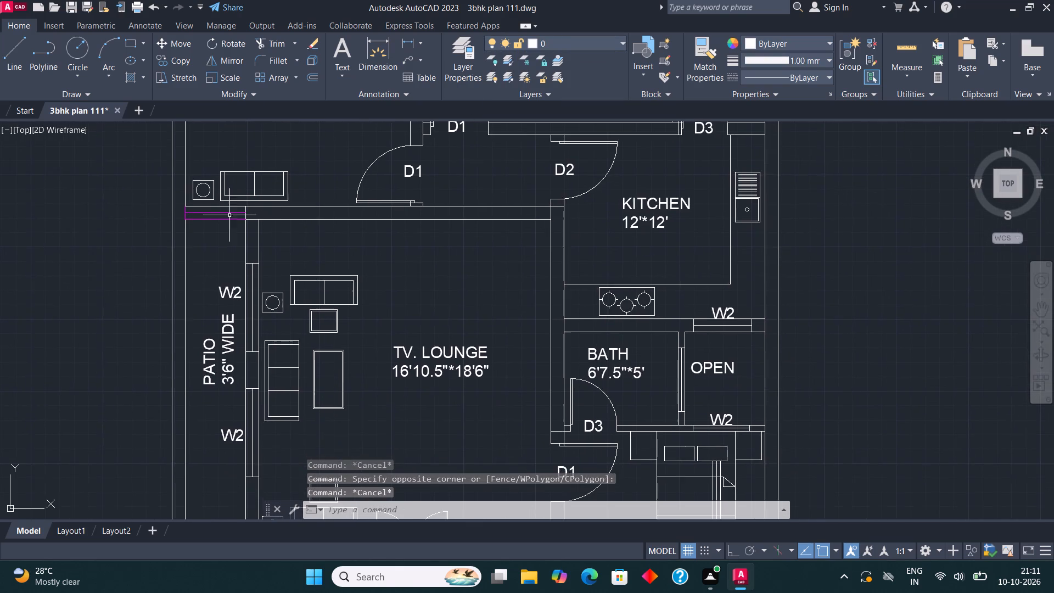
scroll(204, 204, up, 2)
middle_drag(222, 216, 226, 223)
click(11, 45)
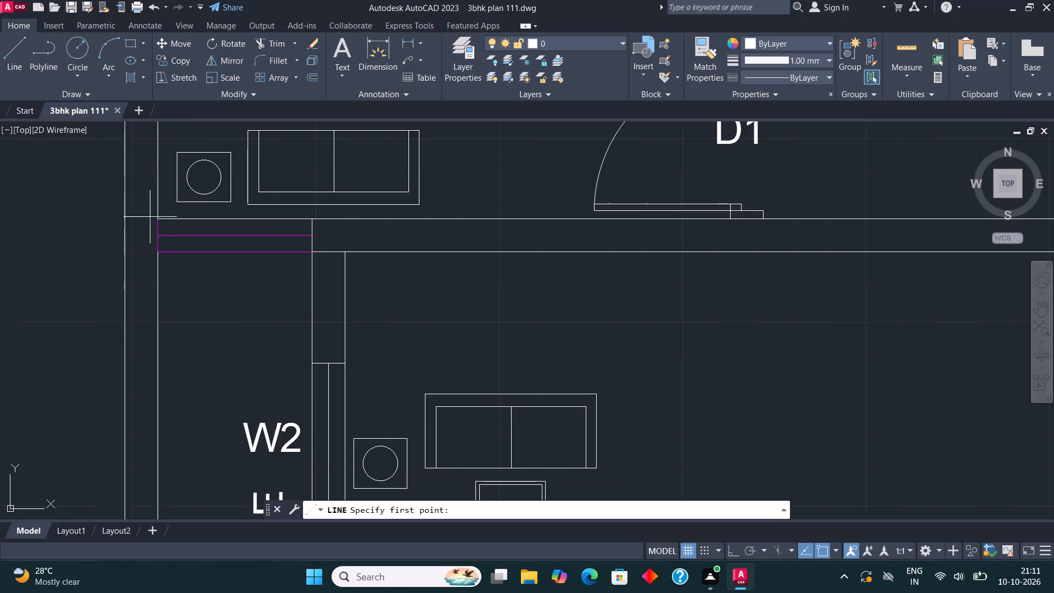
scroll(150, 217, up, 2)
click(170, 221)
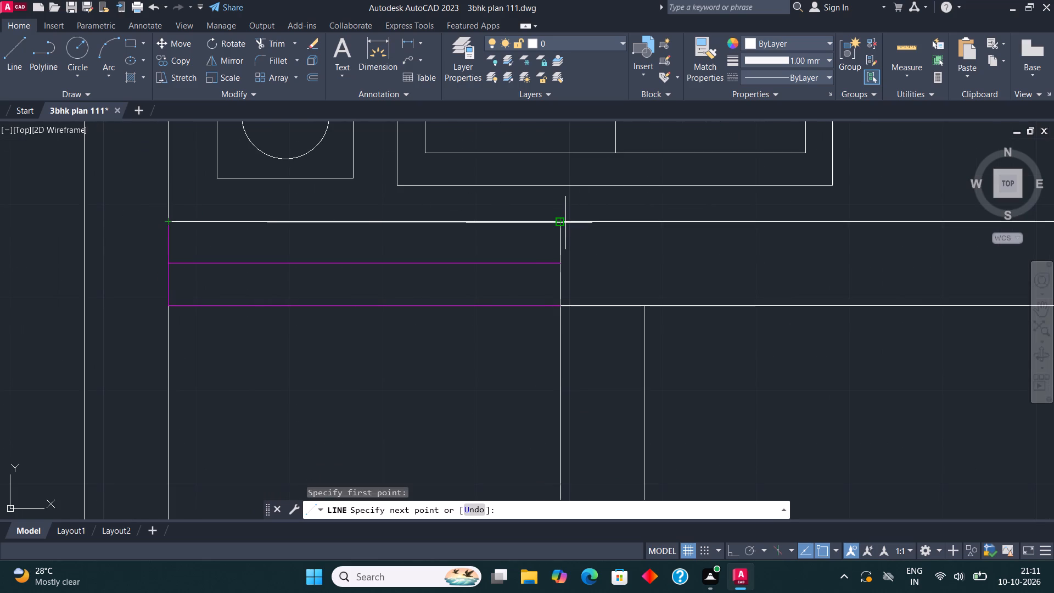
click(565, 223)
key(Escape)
Make WIN the current layer and trace the right and upper edges of the patio's end window with lines.
click(570, 38)
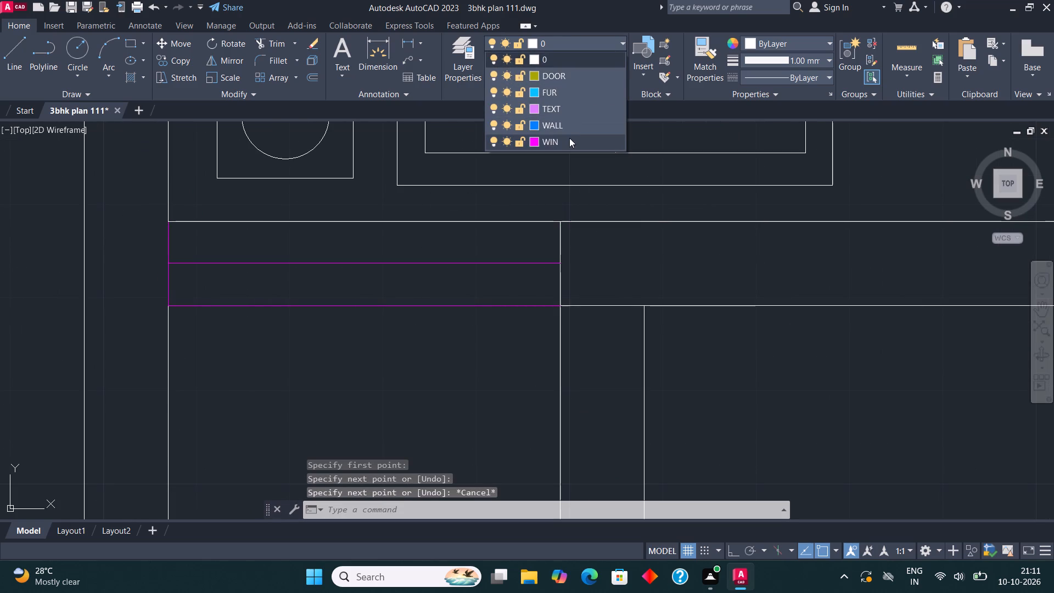
click(569, 139)
click(19, 42)
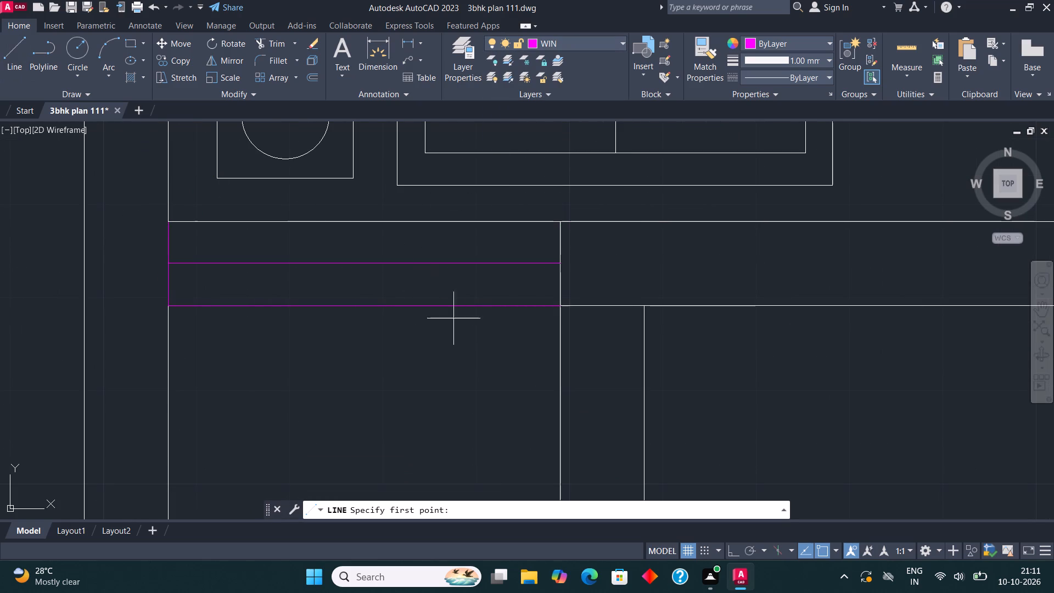
click(560, 307)
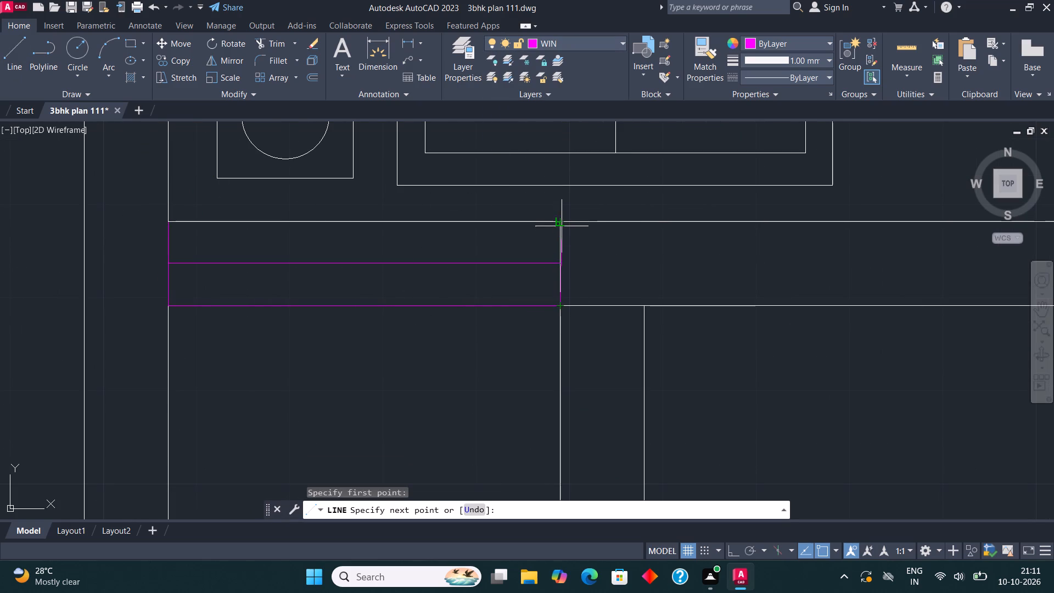
click(562, 225)
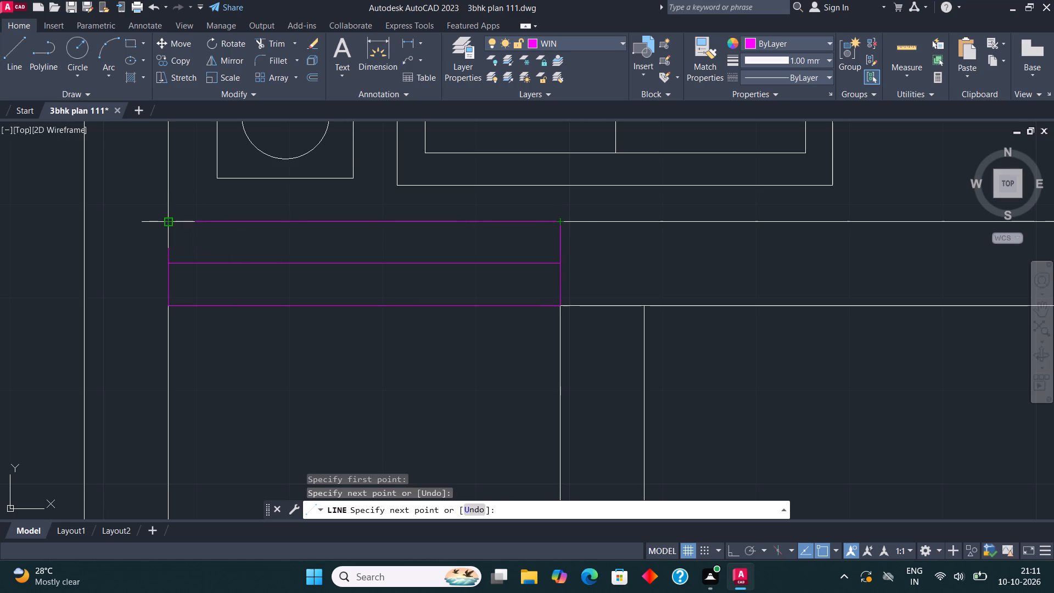
click(170, 222)
scroll(139, 336, down, 3)
key(Escape)
Move the upper W2 window between the patio and TV lounge onto the WIN layer.
middle_drag(306, 292, 271, 266)
scroll(270, 266, down, 2)
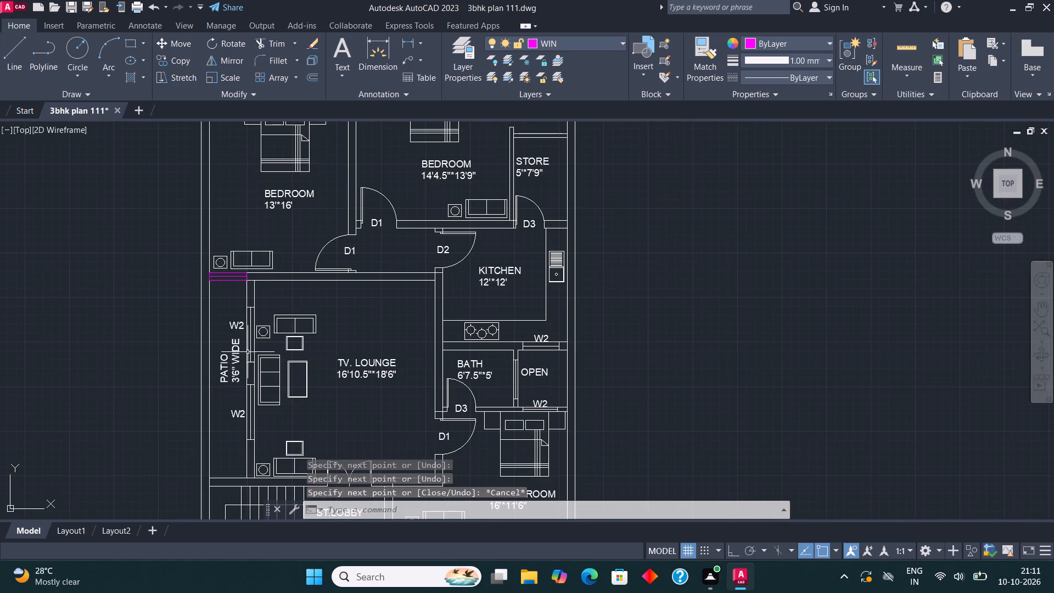
scroll(259, 349, up, 3)
click(189, 419)
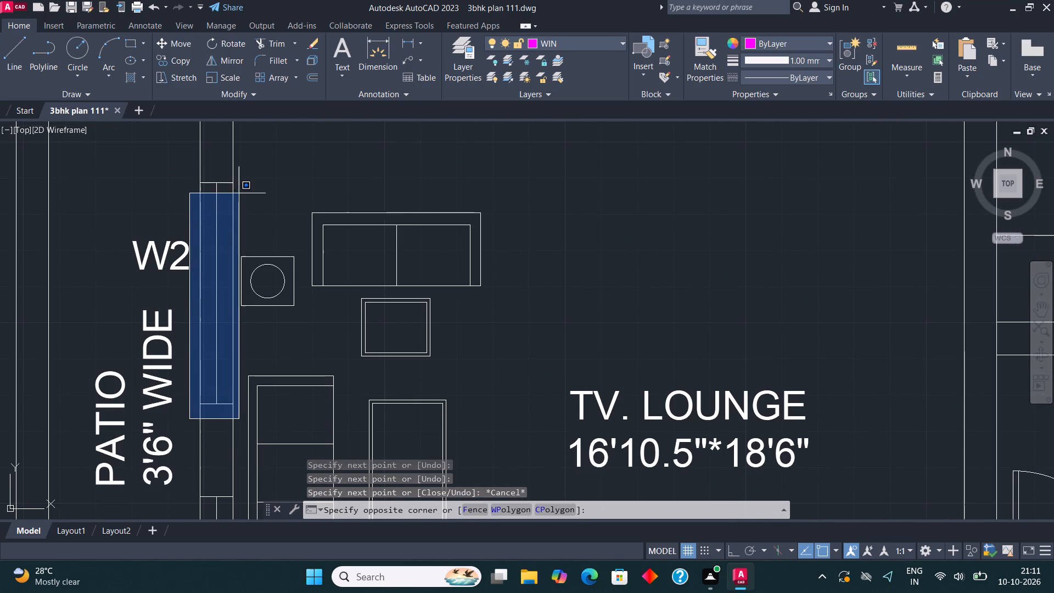
click(239, 181)
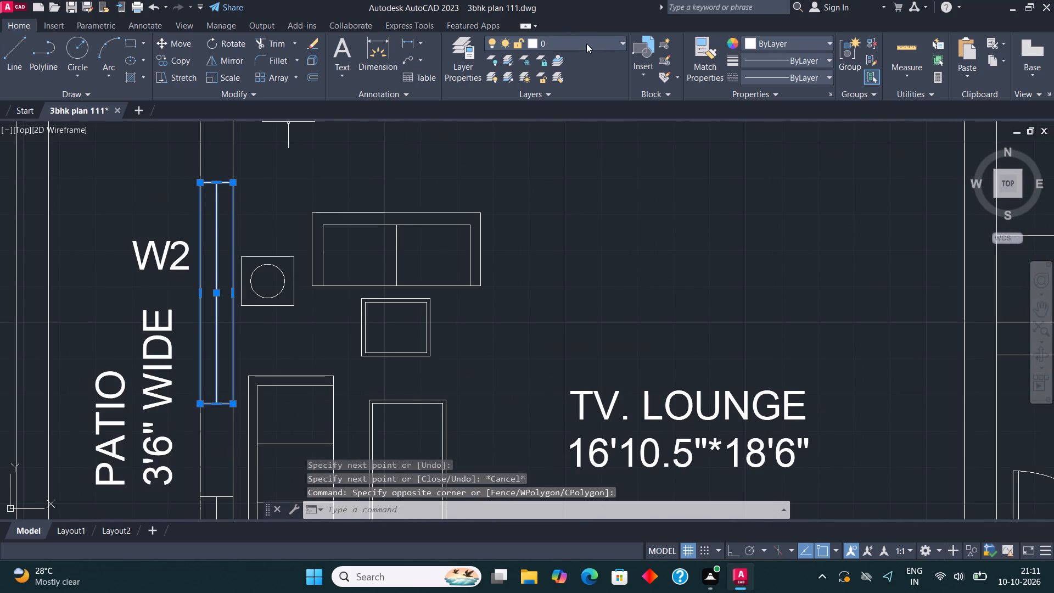
click(586, 40)
click(560, 143)
scroll(500, 121, down, 2)
key(Escape)
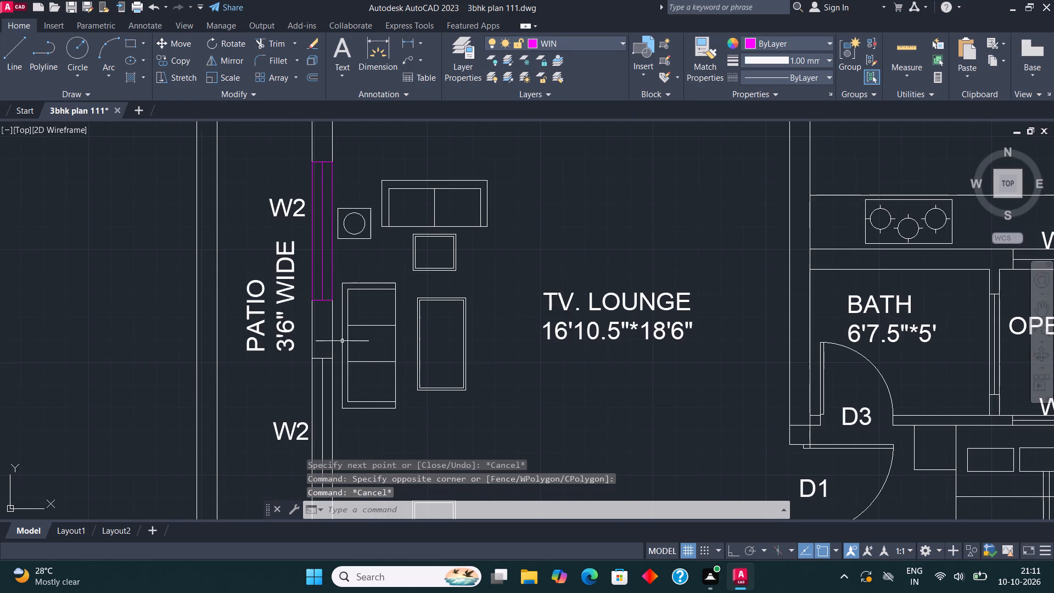
Move the lower W2 window between the patio and TV lounge onto the WIN layer.
scroll(404, 215, down, 2)
scroll(377, 315, up, 2)
scroll(344, 349, up, 2)
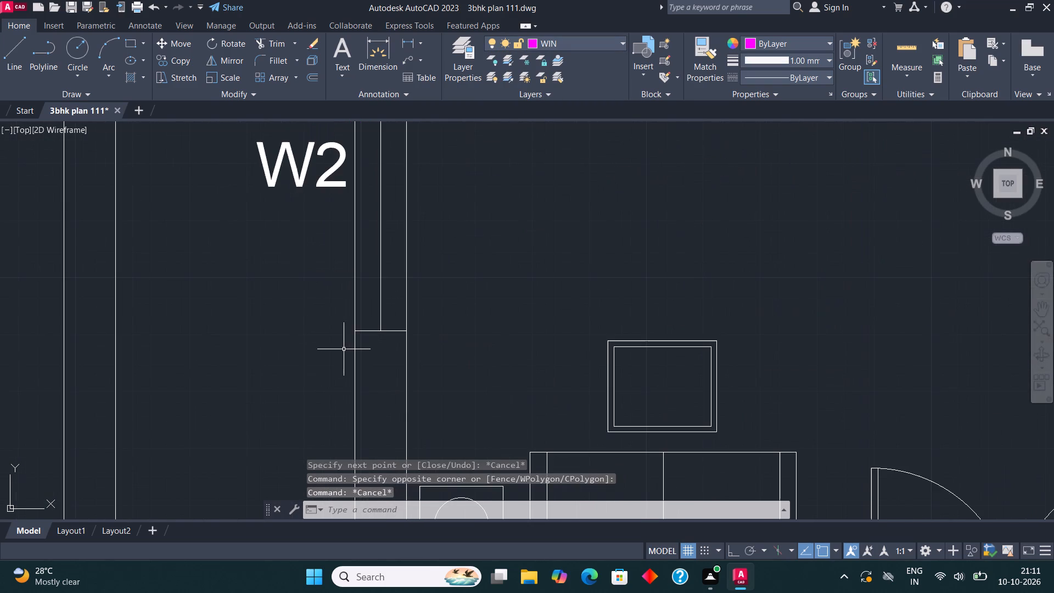
click(344, 349)
scroll(353, 321, down, 2)
click(379, 184)
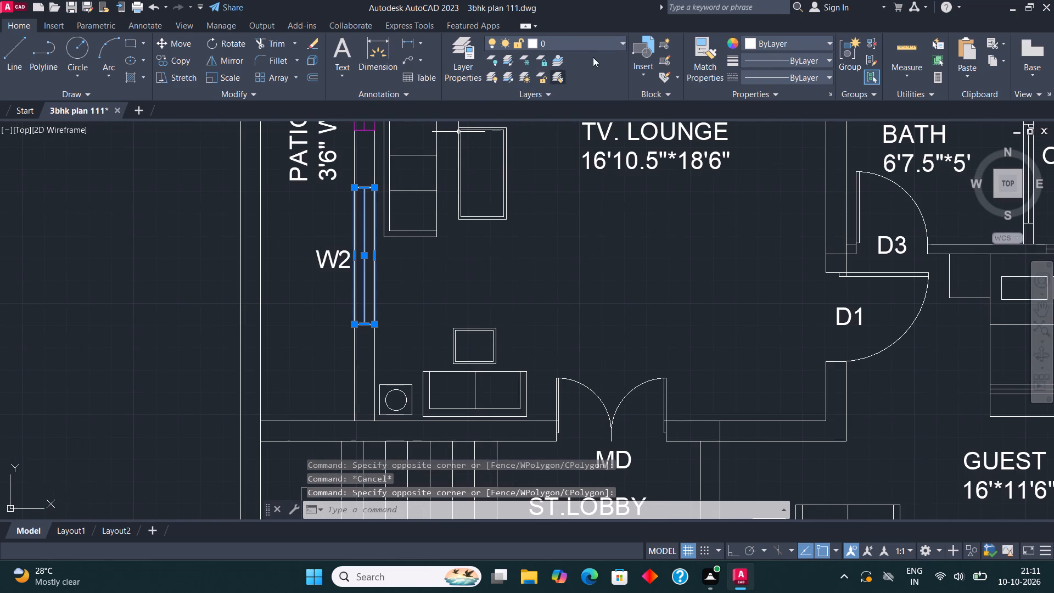
click(598, 43)
click(578, 140)
key(Escape)
Move the window between the 6'7.5"*5' bath and the adjoining open area onto the WIN layer.
scroll(253, 359, down, 2)
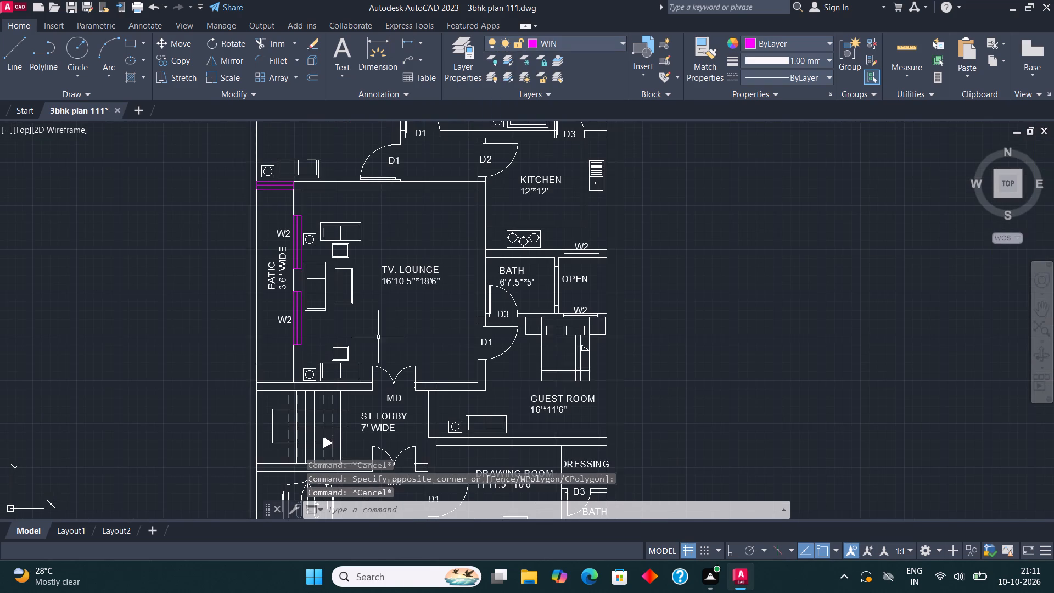
middle_drag(382, 324, 270, 343)
scroll(445, 328, up, 3)
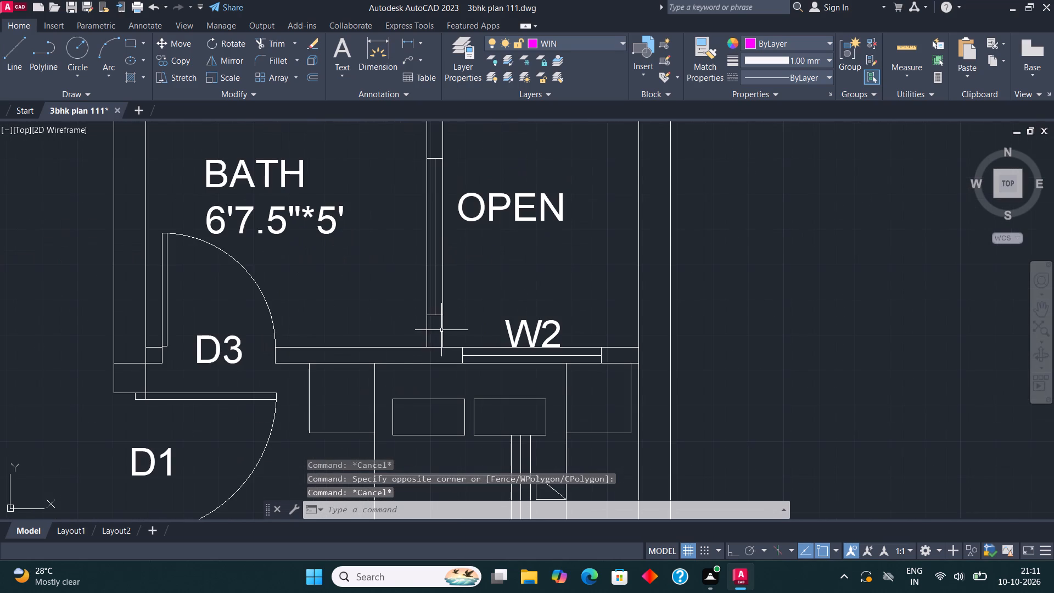
click(421, 327)
click(448, 156)
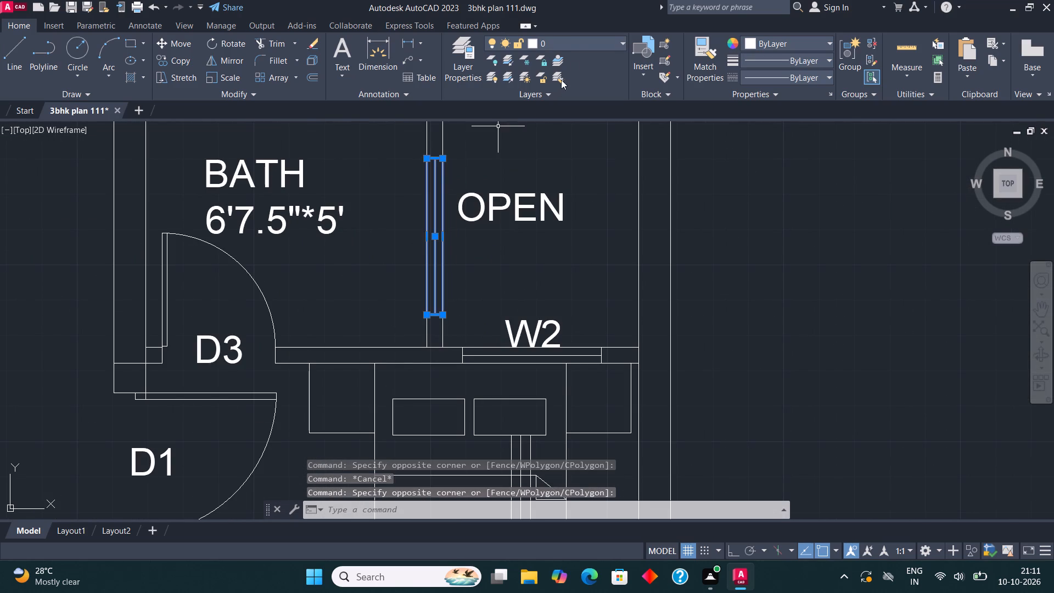
click(576, 37)
click(565, 144)
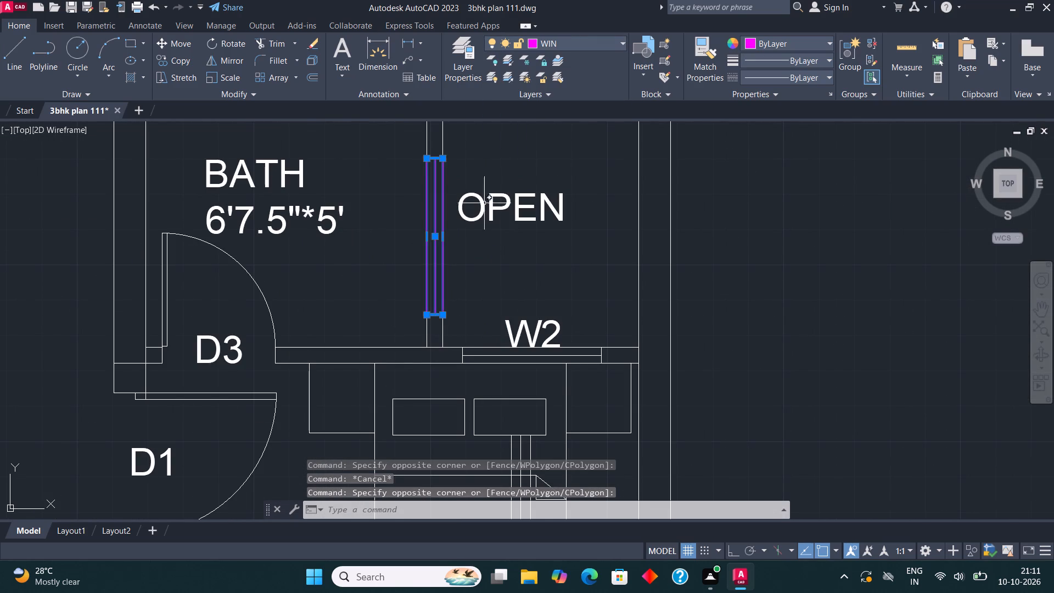
scroll(483, 208, down, 2)
key(Escape)
Move the W2 window between the open area and the guest room onto the WIN layer.
scroll(490, 279, up, 2)
click(428, 264)
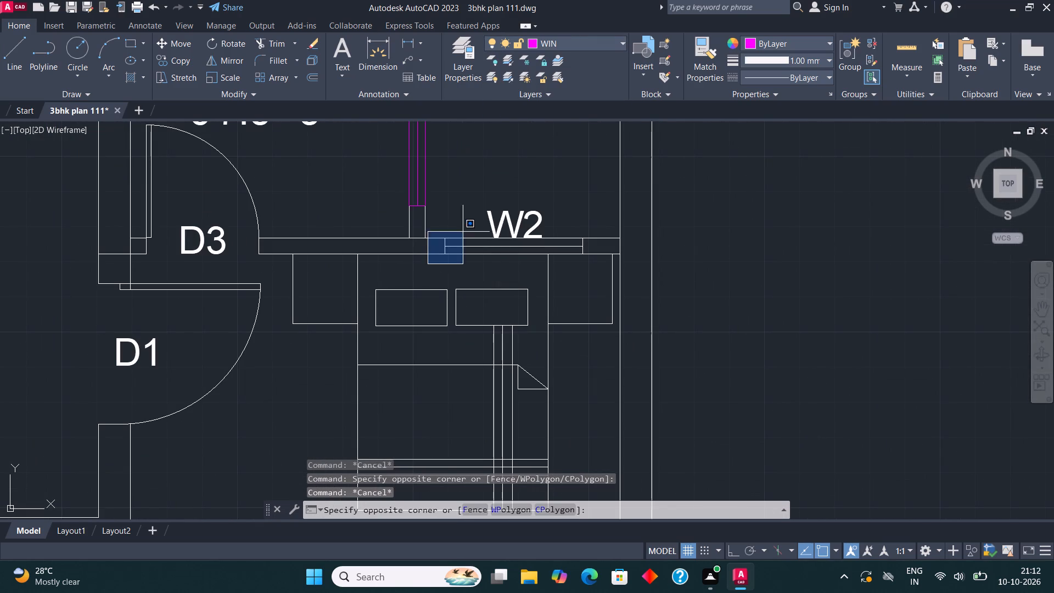
click(595, 219)
click(580, 43)
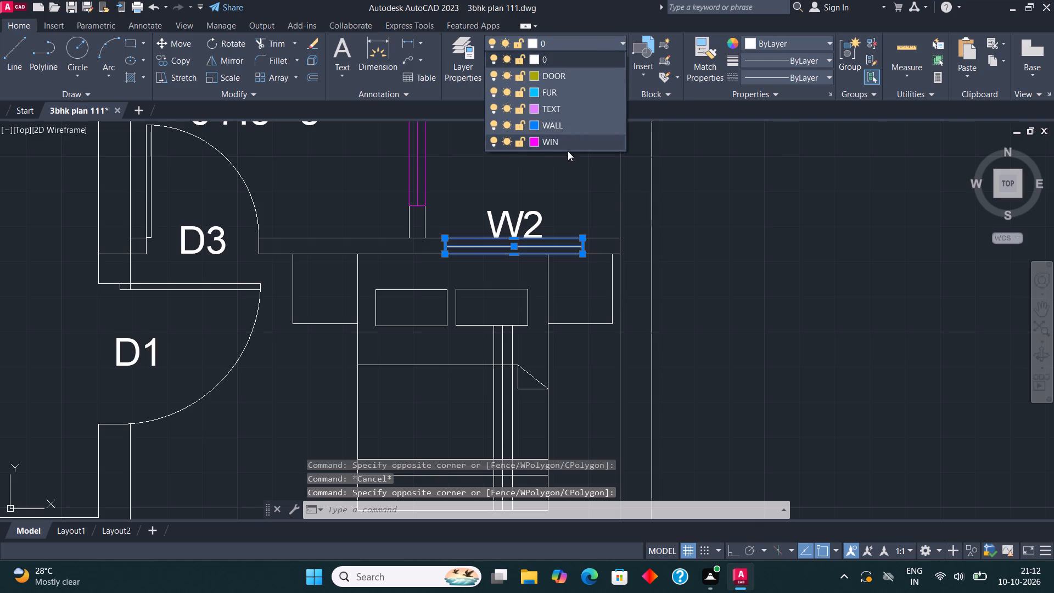
click(568, 146)
key(Escape)
Move the W1 window between the drawing room and the front lawn onto the WIN layer.
scroll(479, 245, down, 2)
middle_drag(490, 213, 492, 205)
scroll(496, 217, down, 1)
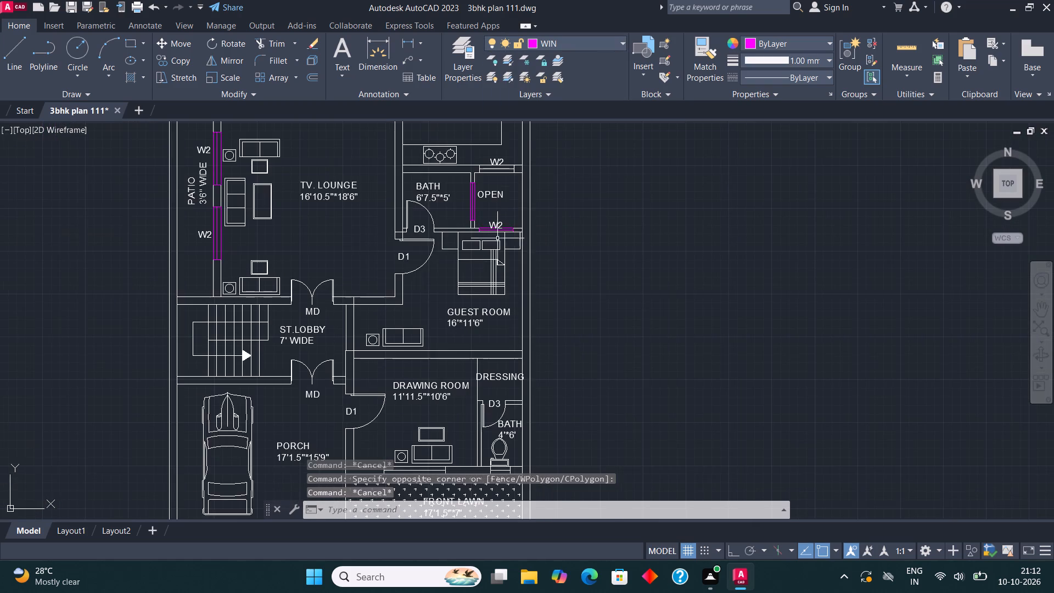
middle_drag(487, 268, 494, 158)
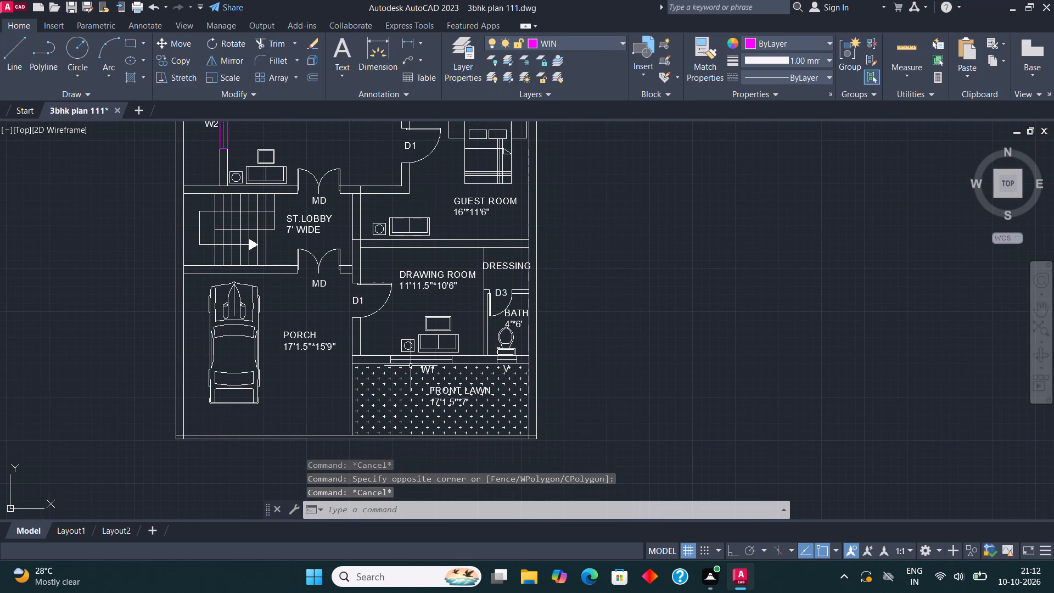
scroll(410, 366, up, 3)
click(310, 371)
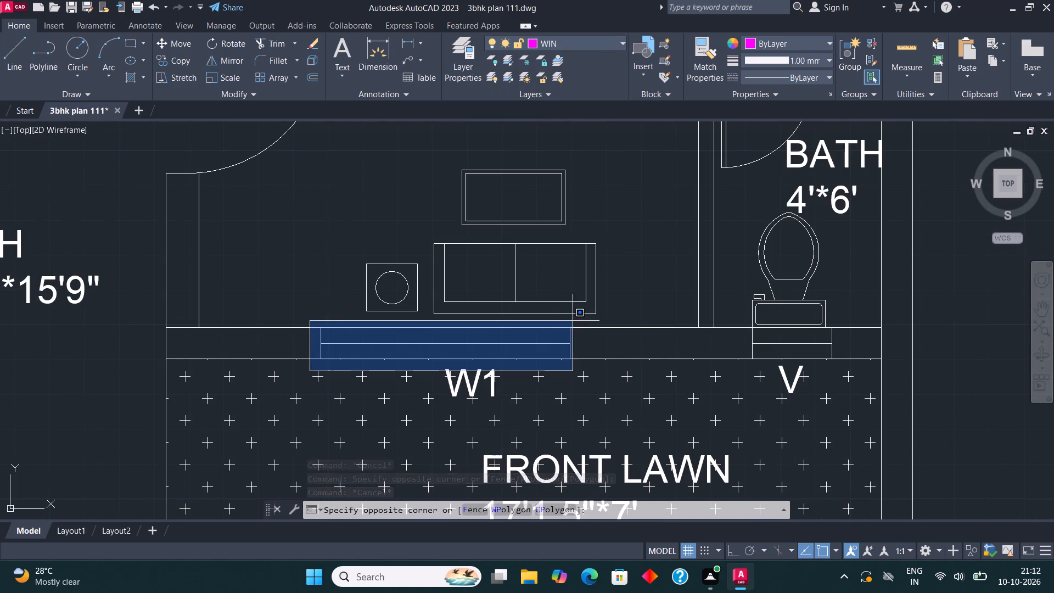
click(576, 322)
click(586, 35)
click(586, 44)
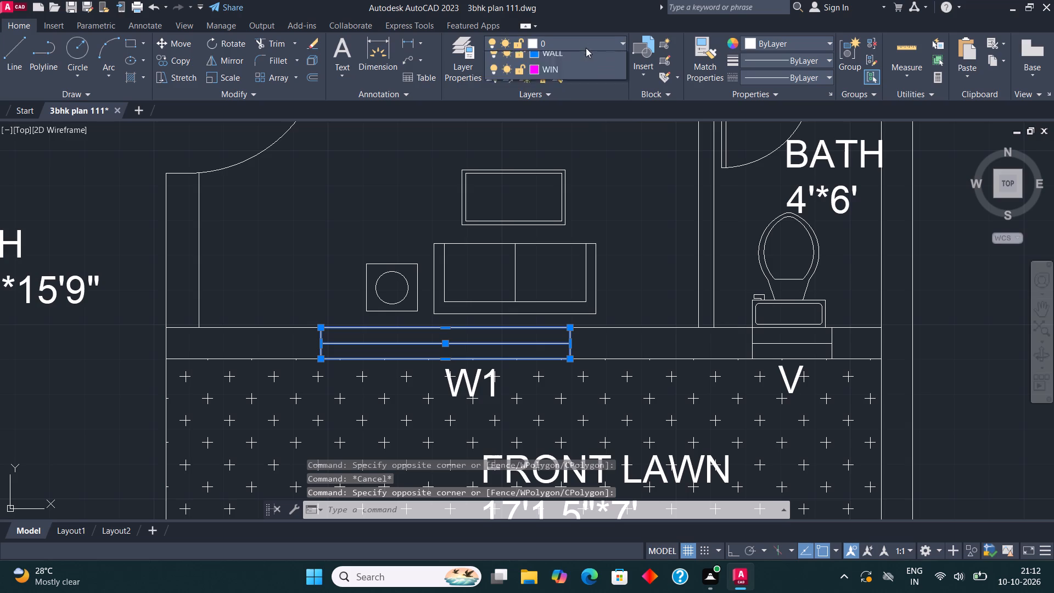
click(566, 144)
key(Escape)
Move the V ventilator between the 4'*6' bath and the front lawn onto the WIN layer.
middle_drag(800, 367, 639, 386)
scroll(638, 386, up, 2)
click(474, 390)
click(732, 266)
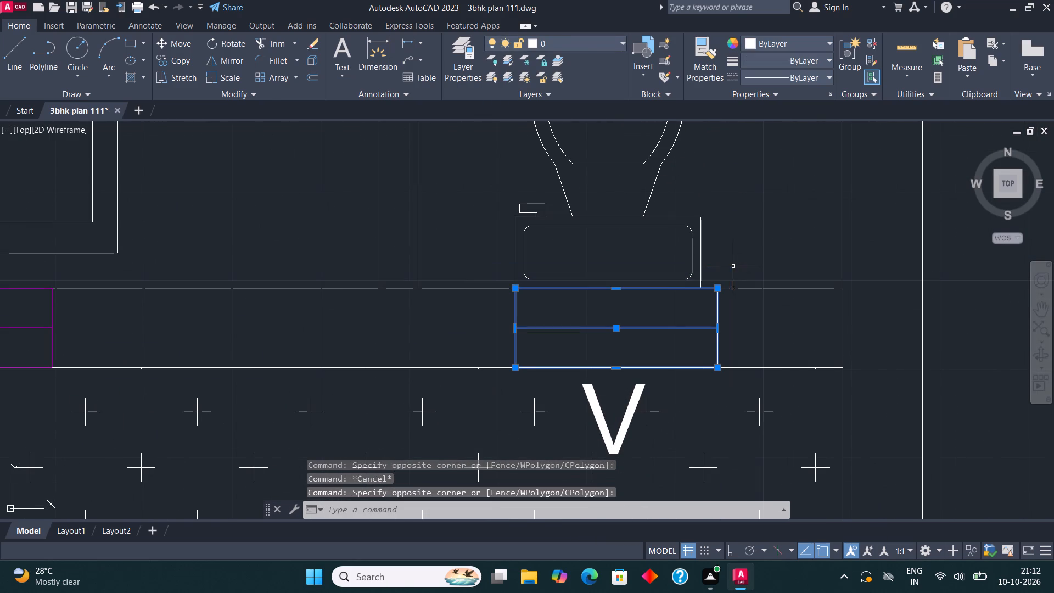
click(584, 40)
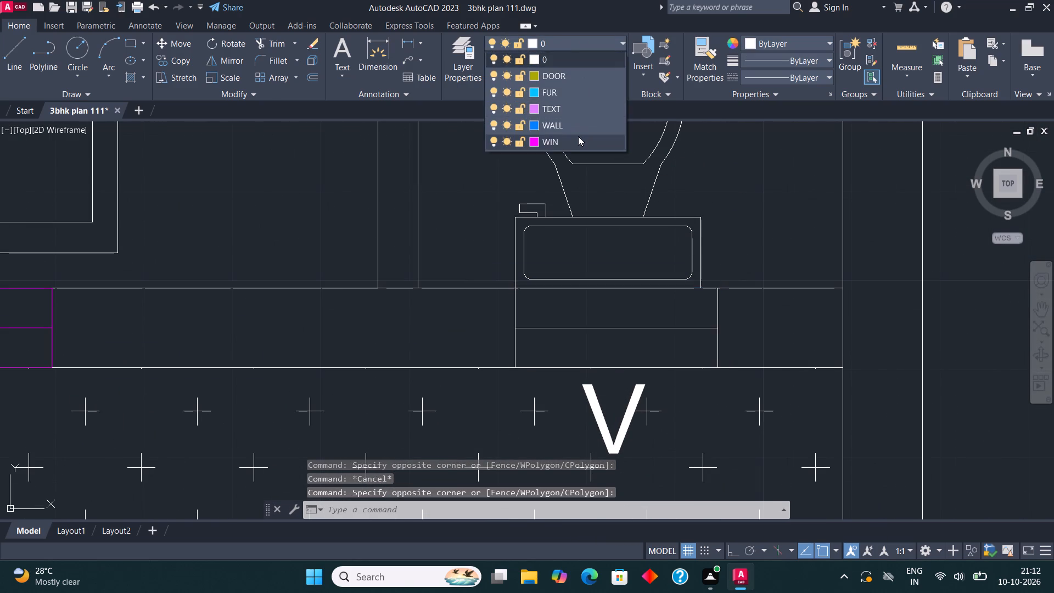
click(578, 136)
key(Escape)
Draw a line on the WIN layer along the full upper edge of the 4'*6' bath's ventilator, beside the toilet tank.
scroll(522, 269, down, 2)
middle_drag(547, 273, 565, 301)
scroll(573, 309, up, 3)
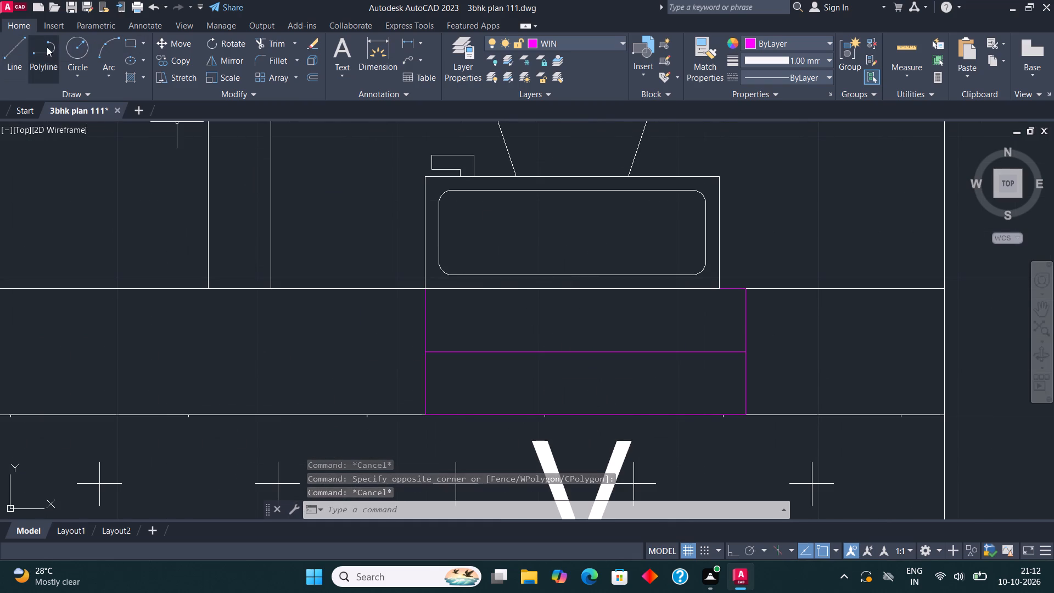
click(27, 44)
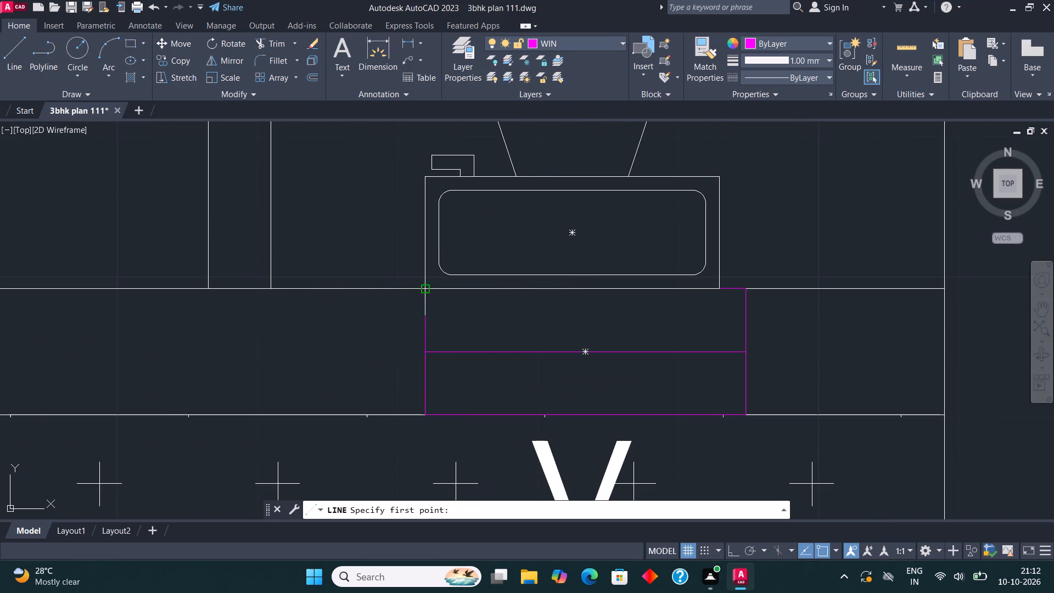
click(427, 288)
click(744, 288)
key(Escape)
scroll(623, 384, down, 2)
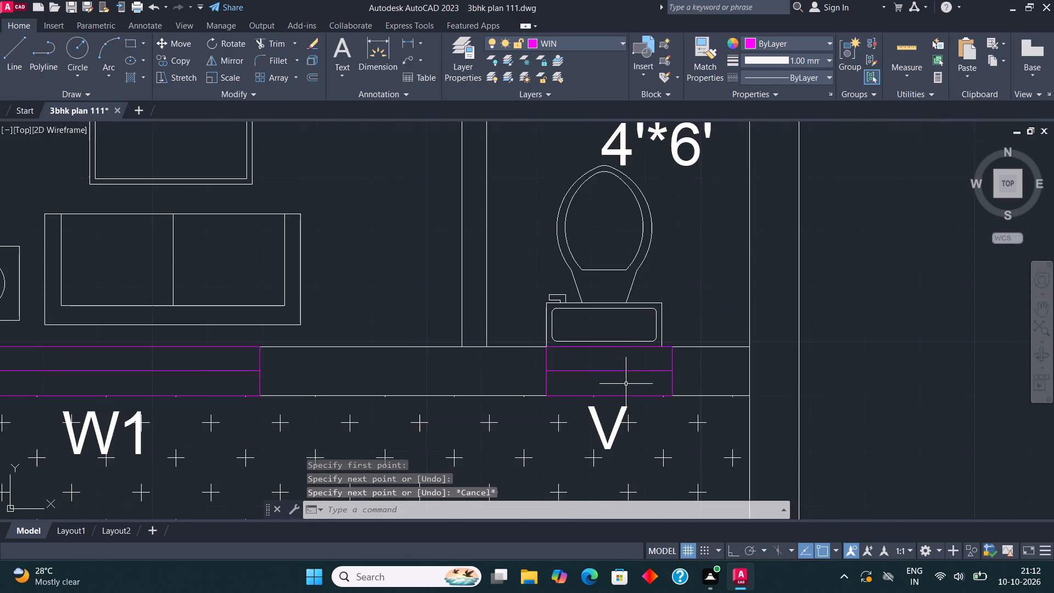
Move the W2 window between the kitchen and the open area onto the WIN layer.
scroll(643, 350, down, 1)
middle_drag(363, 367, 564, 380)
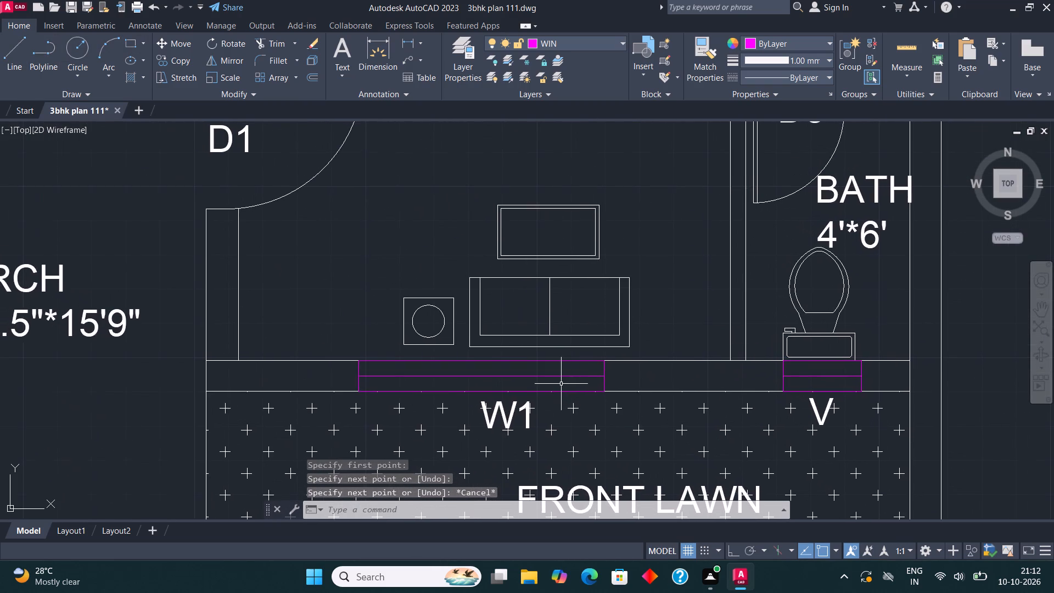
scroll(557, 385, down, 2)
middle_drag(541, 365, 562, 416)
middle_drag(590, 257, 563, 386)
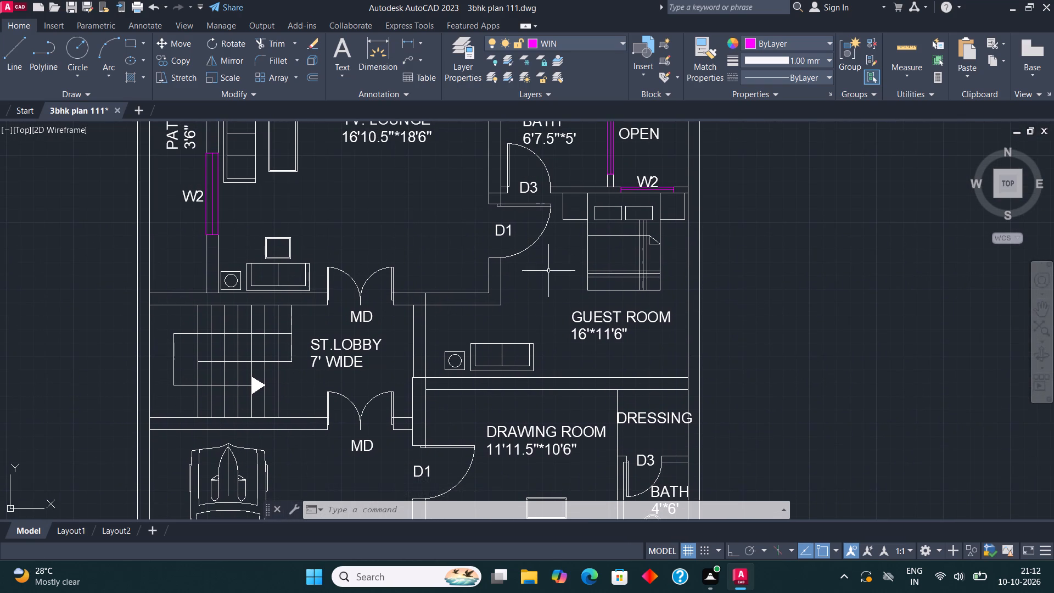
middle_drag(557, 331, 573, 440)
scroll(568, 310, down, 1)
middle_drag(551, 282, 525, 353)
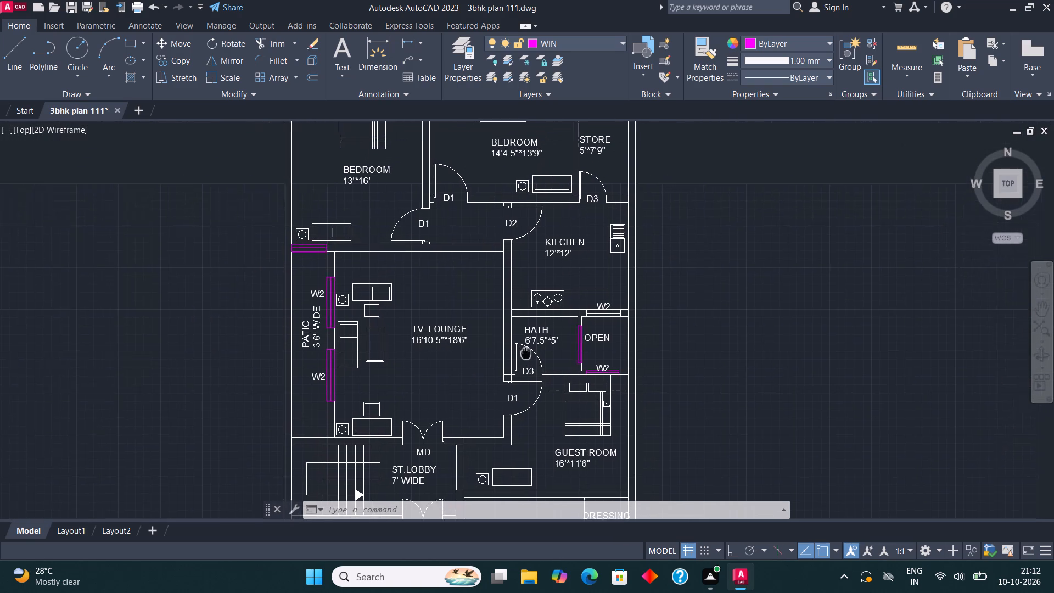
middle_drag(525, 353, 482, 376)
scroll(562, 339, up, 3)
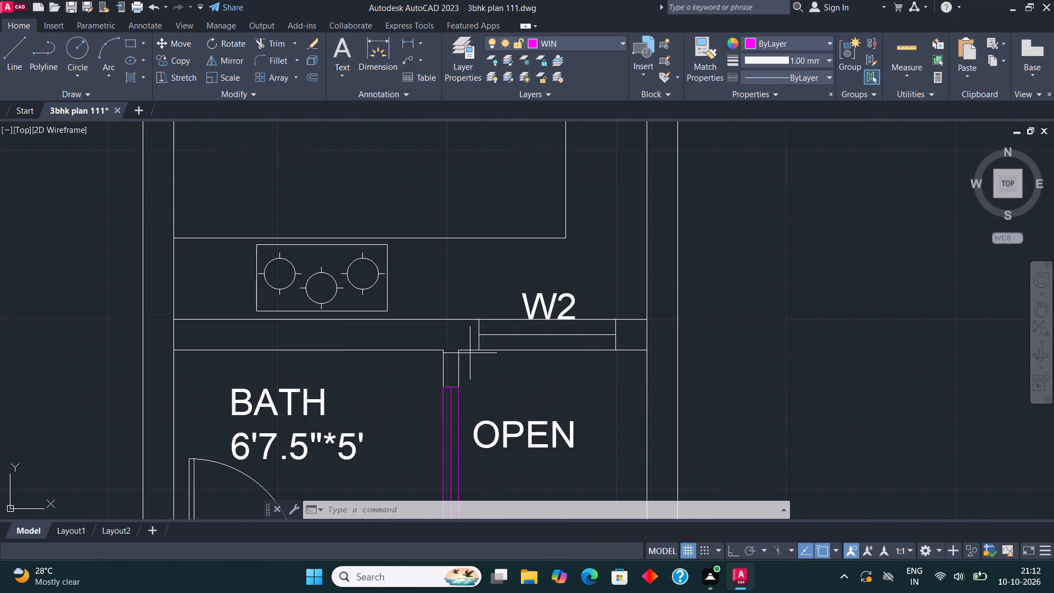
click(470, 353)
key(Escape)
click(473, 363)
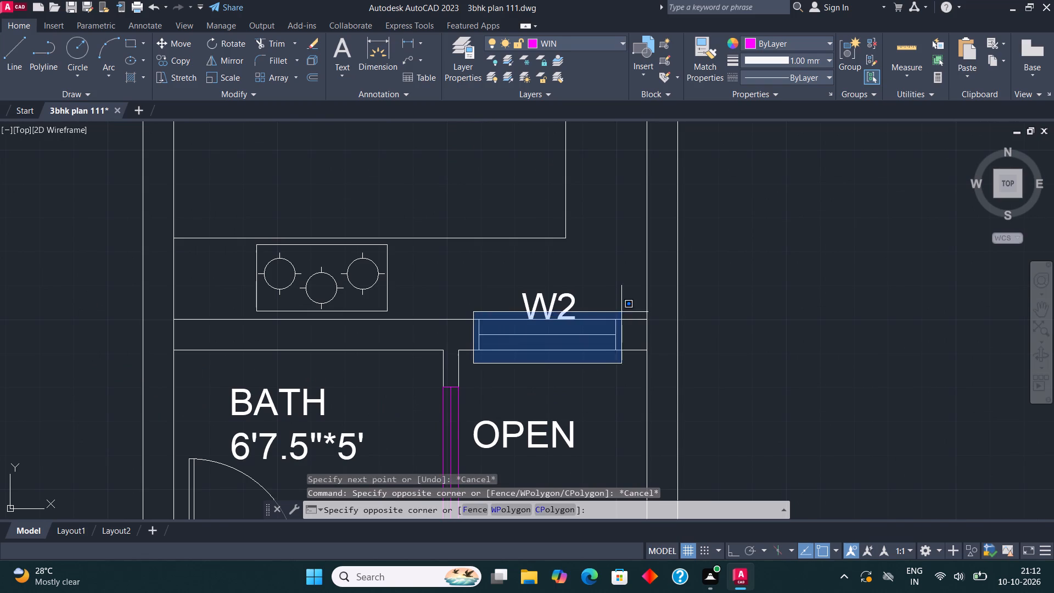
click(621, 312)
click(574, 43)
click(574, 144)
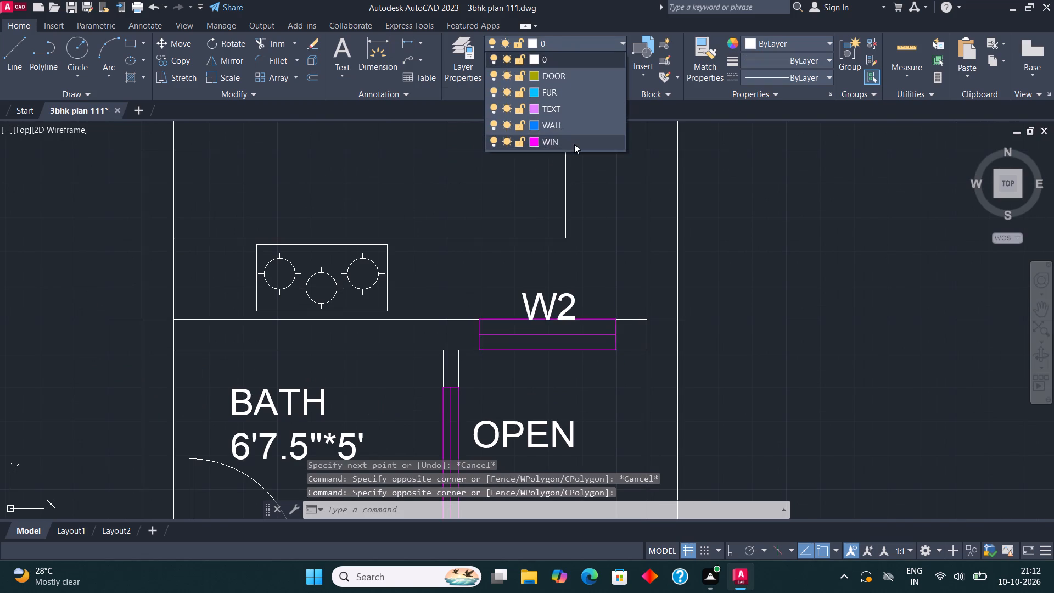
key(Escape)
Make WALL the current layer and draw a rectangle over the north outer wall, from its northwest outer corner to the east wall's inner face.
middle_drag(562, 199, 607, 279)
scroll(609, 283, down, 2)
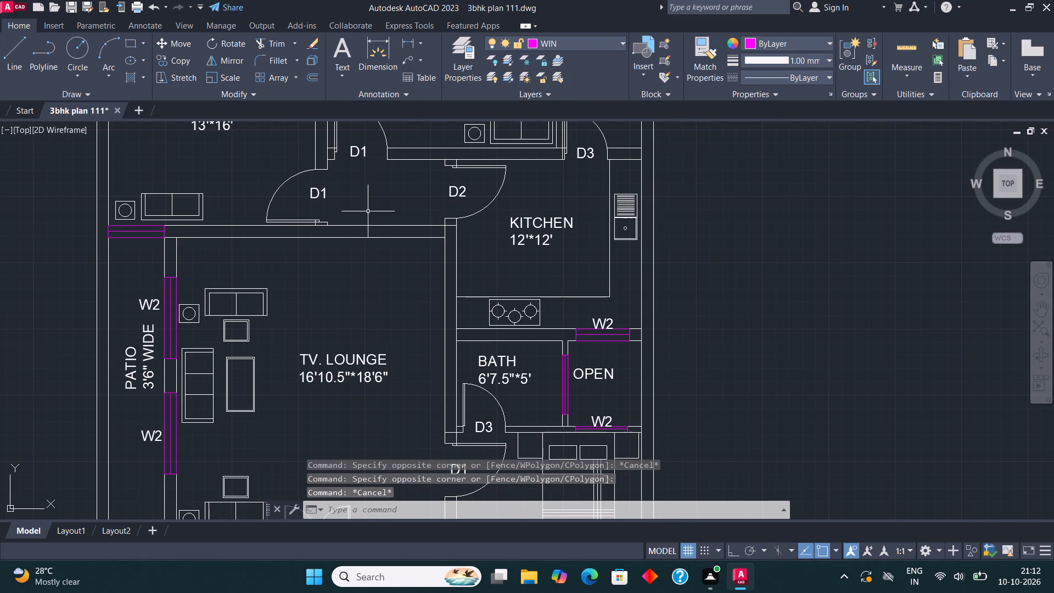
middle_drag(504, 203, 546, 357)
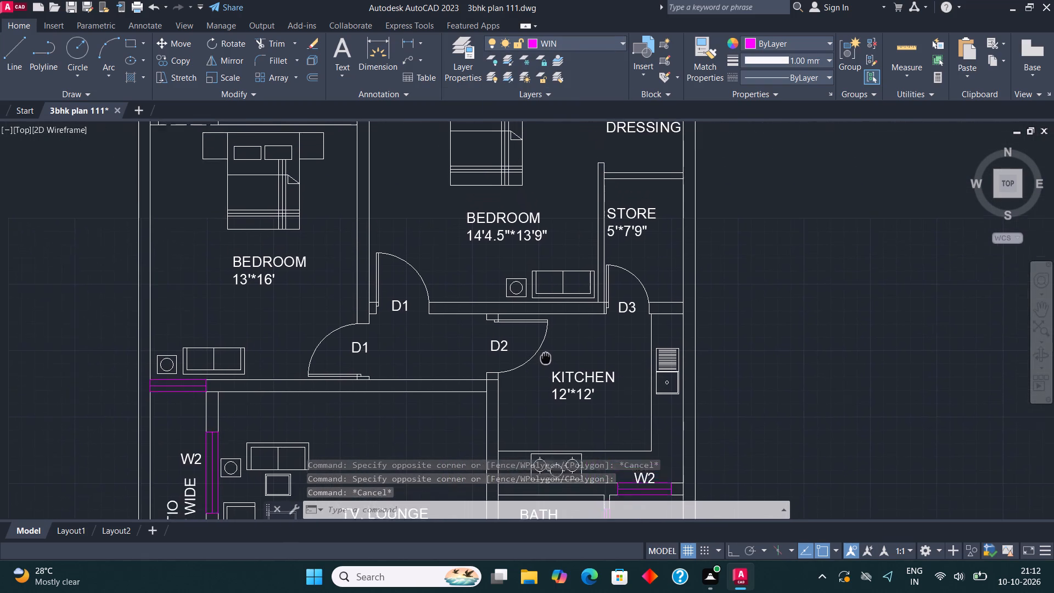
middle_drag(546, 357, 550, 381)
middle_drag(555, 248, 563, 382)
middle_drag(564, 200, 564, 203)
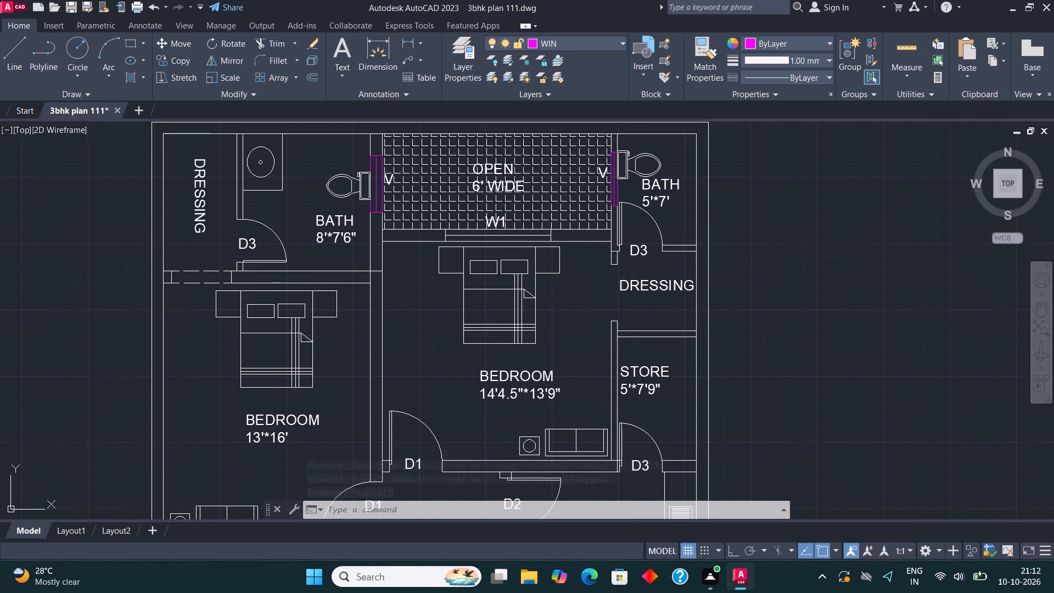
middle_drag(564, 203, 562, 219)
scroll(266, 250, down, 1)
middle_drag(279, 259, 295, 277)
scroll(284, 194, up, 3)
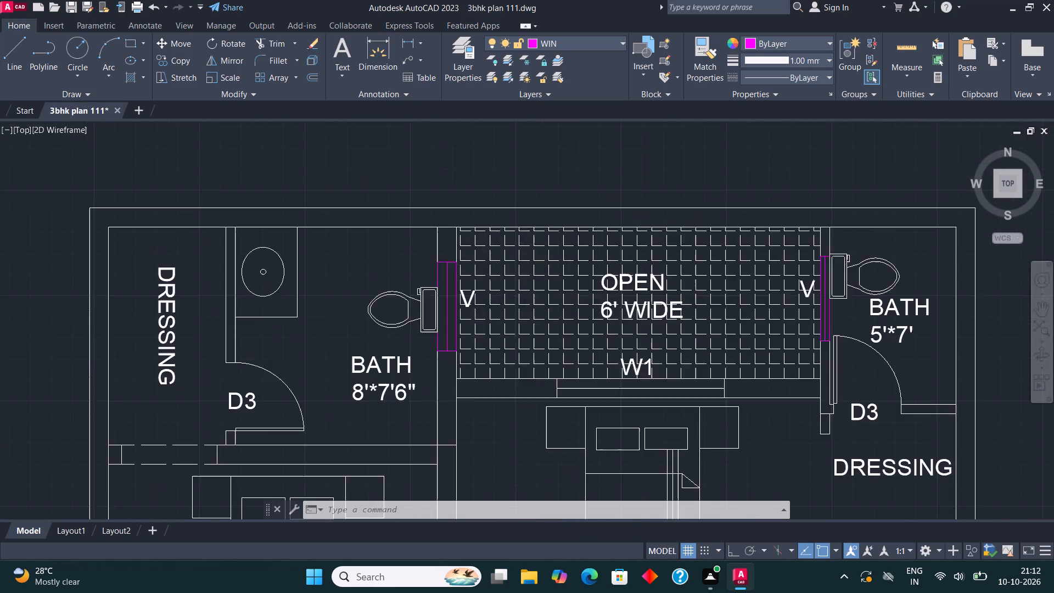
scroll(350, 186, down, 1)
click(563, 46)
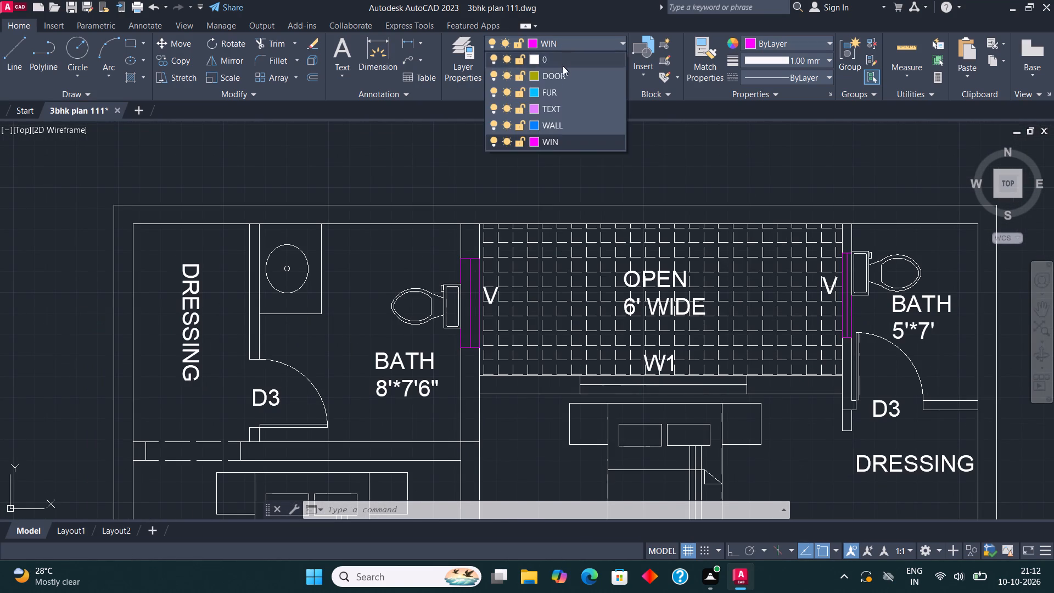
click(560, 123)
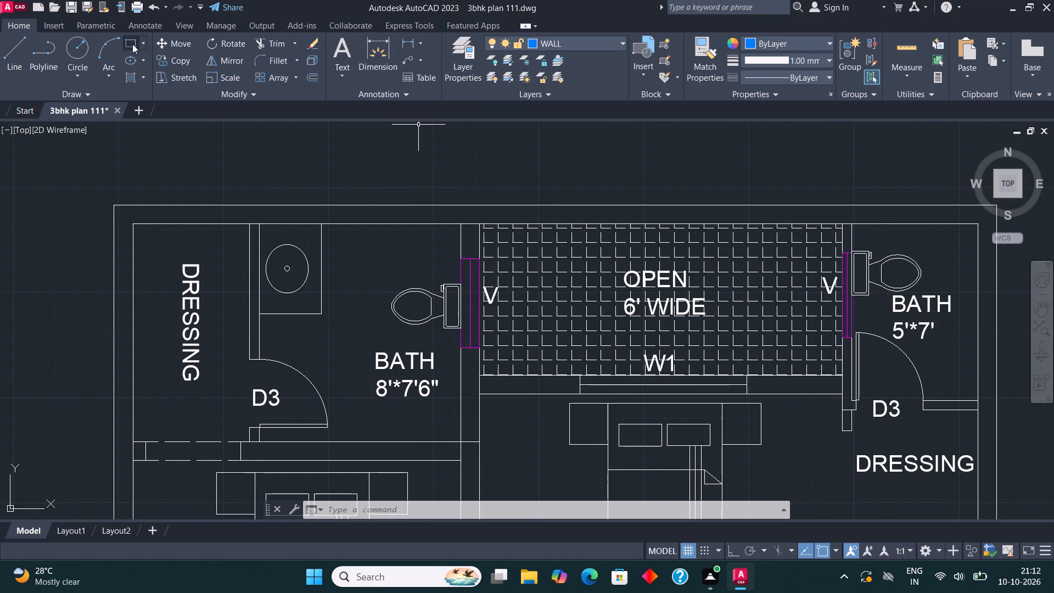
click(132, 42)
click(119, 203)
scroll(133, 204, down, 2)
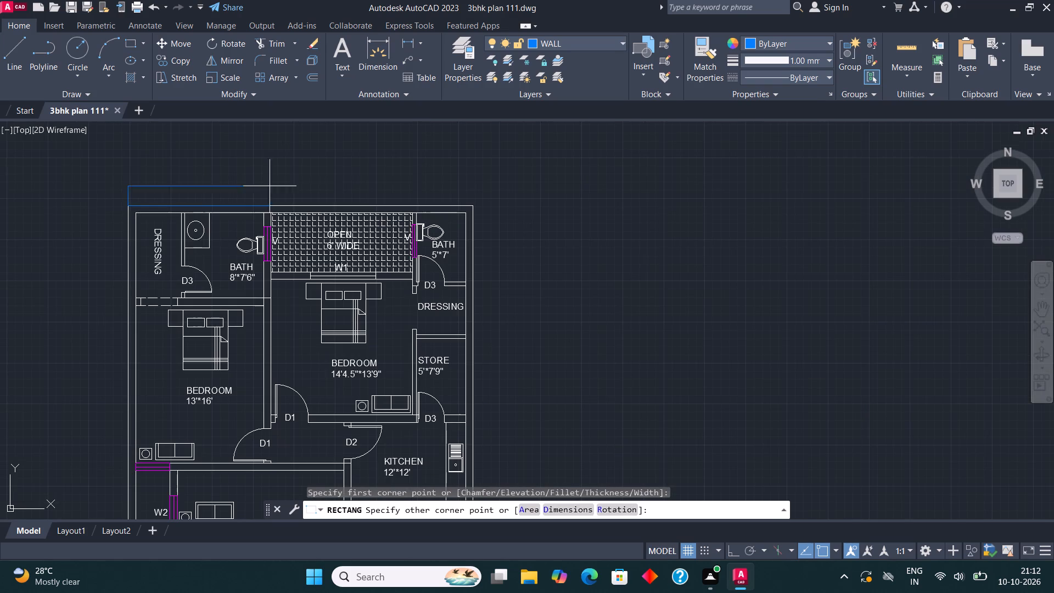
scroll(458, 212, up, 3)
click(481, 216)
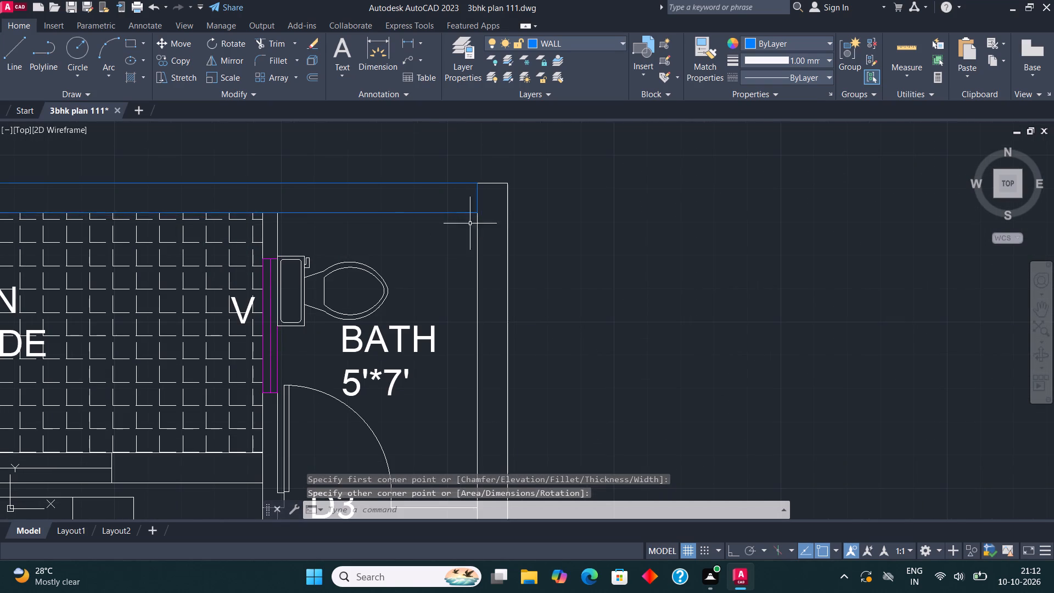
key(Escape)
Draw a rectangle on the WALL layer over the full-length east outer wall, down to the plan's southeast outer corner.
scroll(392, 242, down, 1)
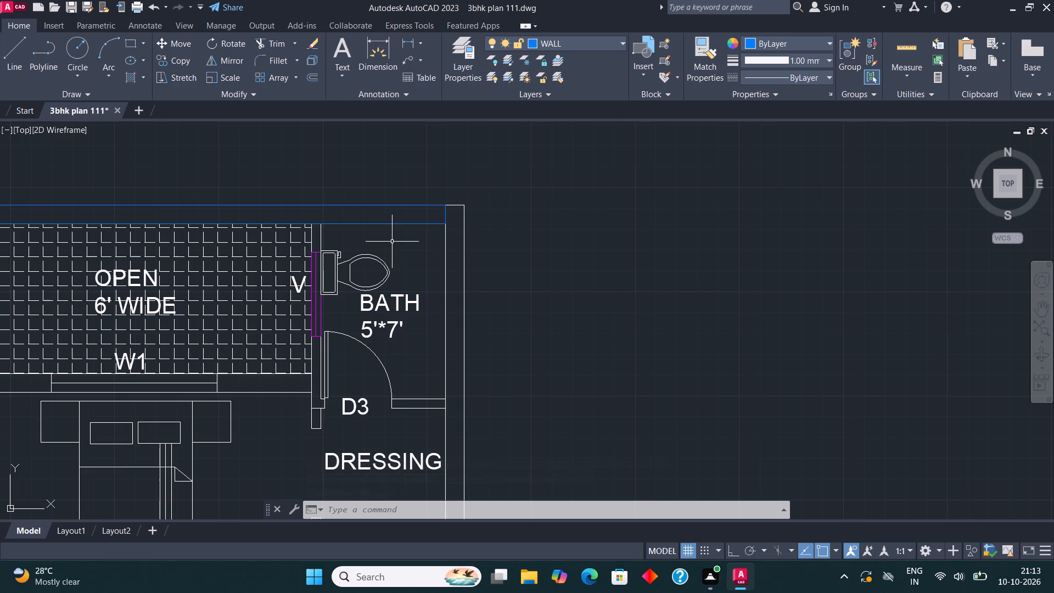
middle_drag(389, 239, 440, 207)
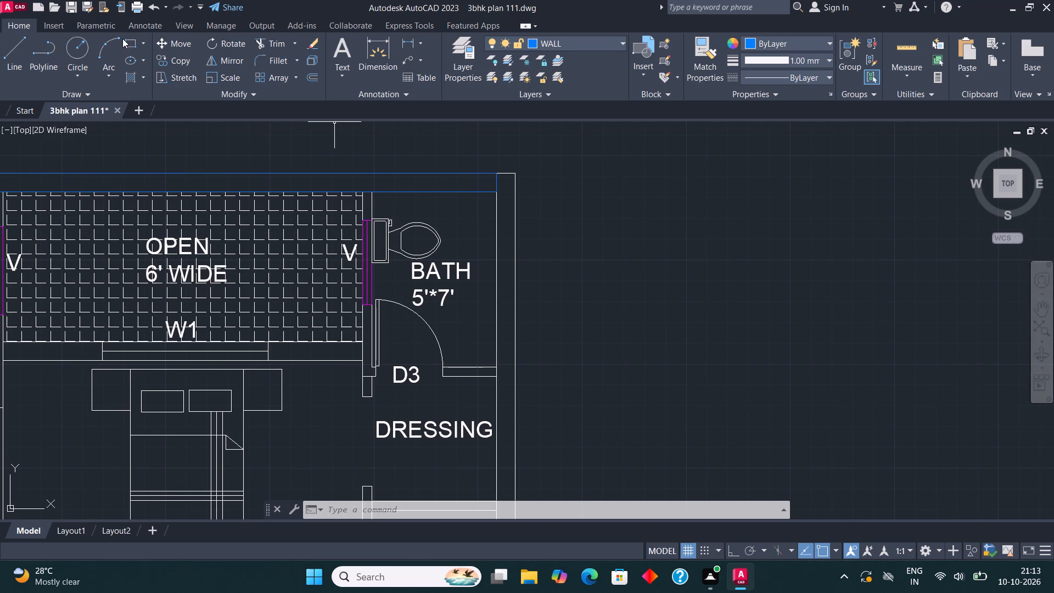
click(124, 38)
click(495, 169)
scroll(508, 154, down, 3)
scroll(512, 199, down, 2)
scroll(513, 357, up, 4)
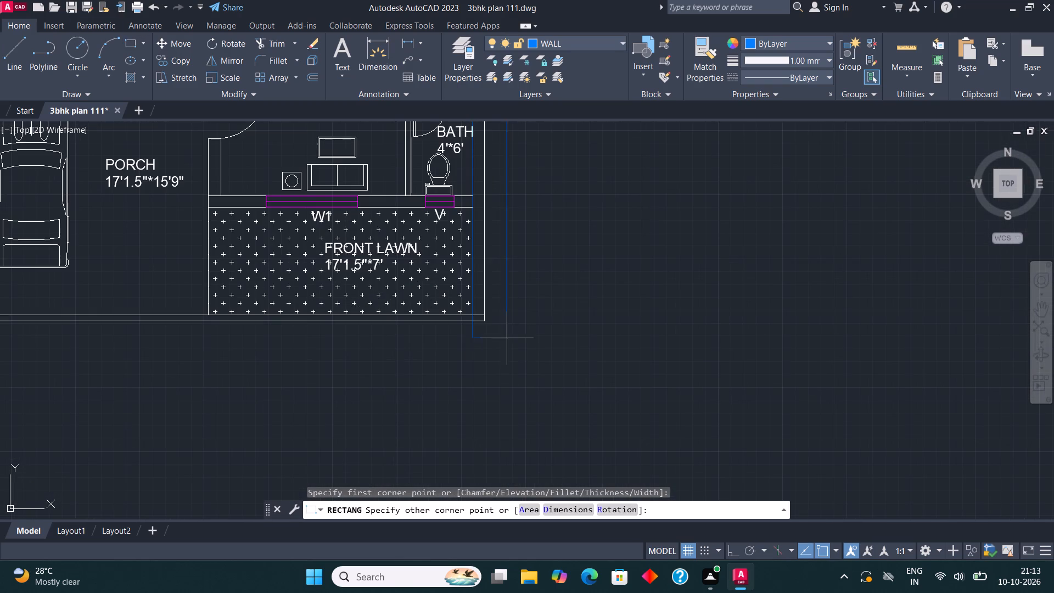
scroll(485, 316, up, 3)
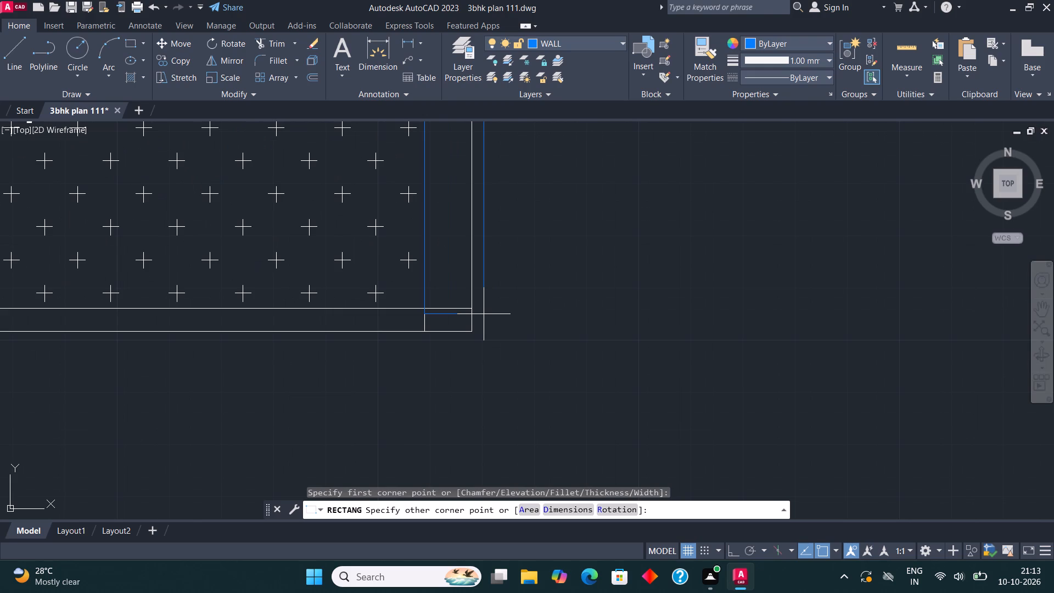
scroll(484, 314, up, 2)
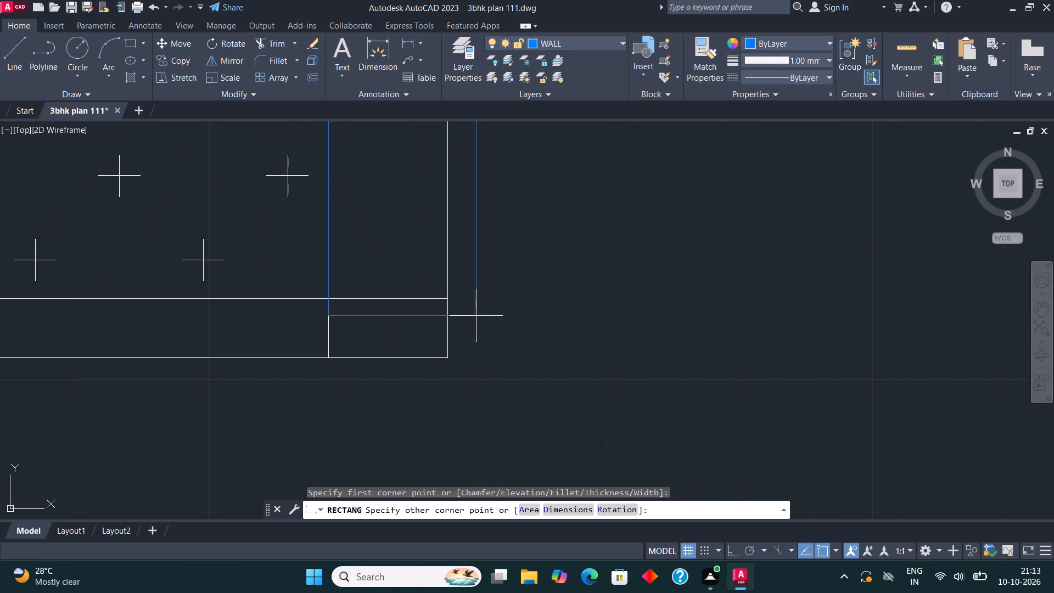
click(450, 358)
Draw a small, nearly square pillar rectangle on the WALL layer at the porch's southwest outer corner.
scroll(463, 353, down, 3)
middle_drag(518, 322, 581, 298)
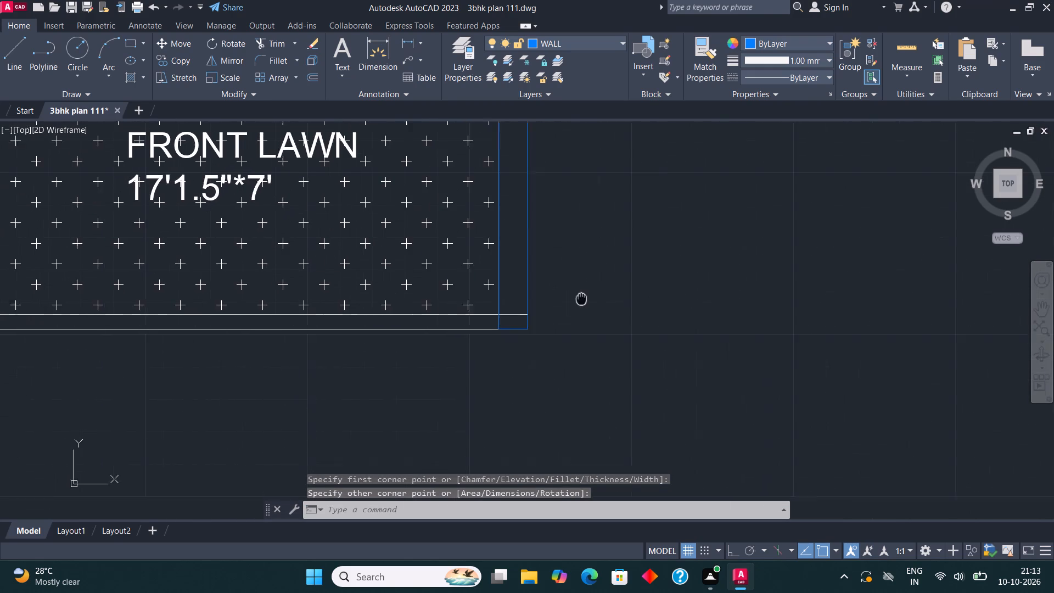
middle_drag(581, 298, 600, 292)
scroll(620, 299, down, 3)
scroll(430, 317, up, 2)
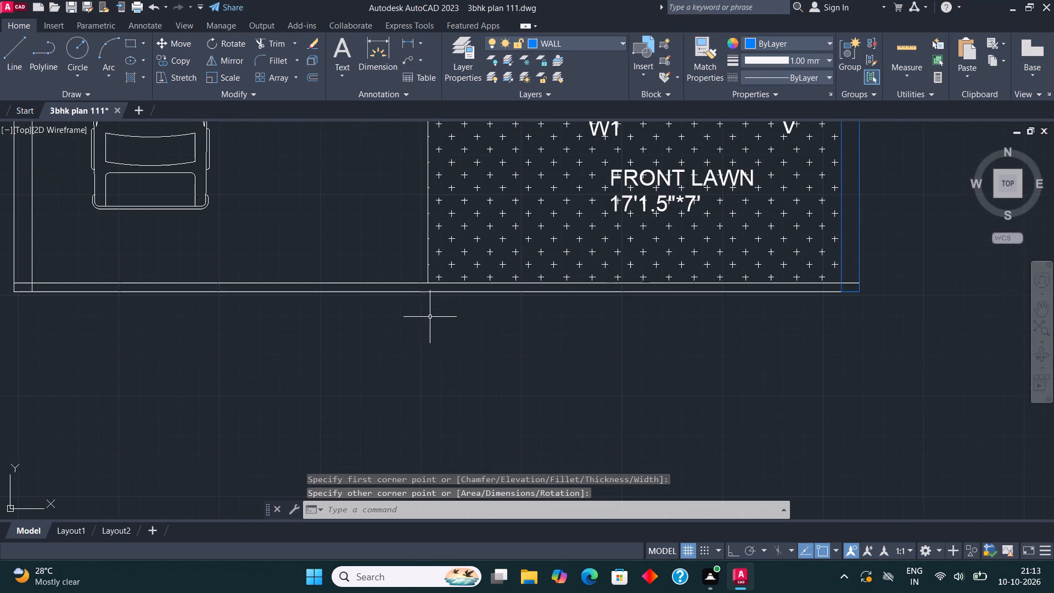
click(132, 37)
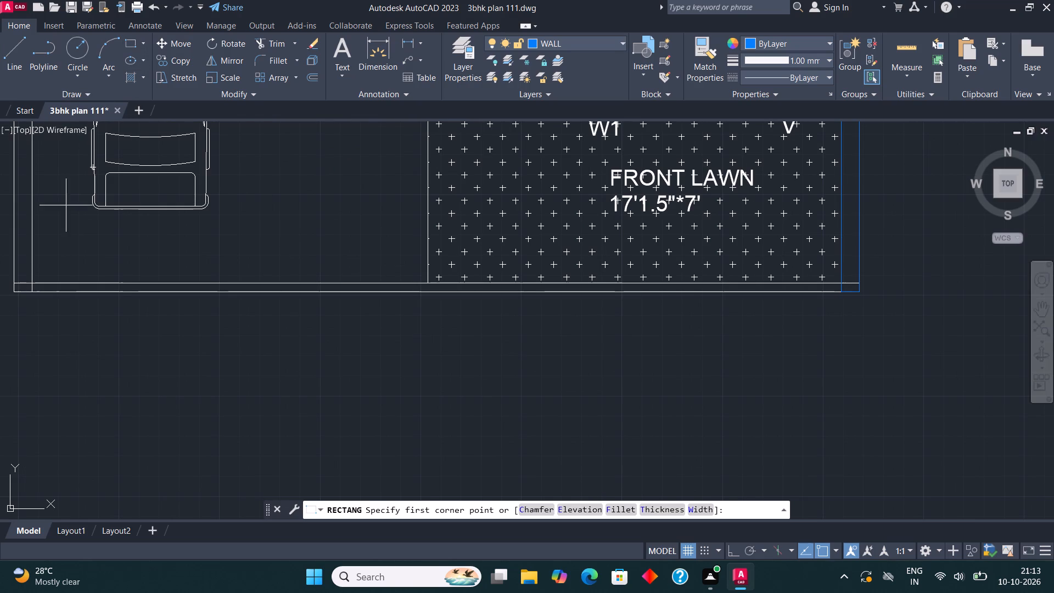
scroll(21, 289, up, 1)
click(13, 293)
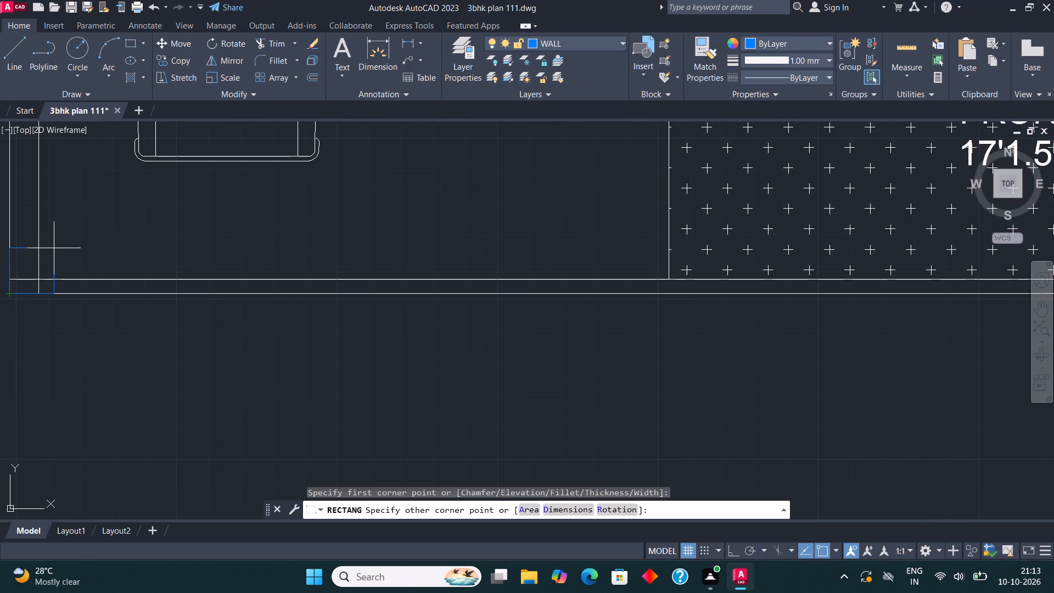
click(46, 263)
Copy the corner pillar along the front boundary wall to a spot just west of the front lawn.
click(37, 261)
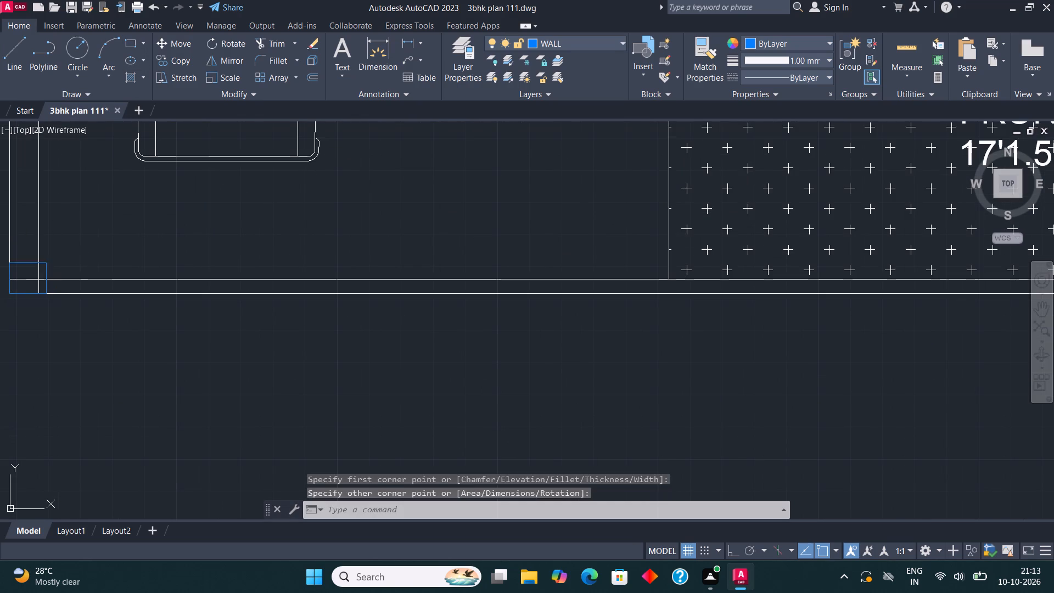
click(178, 61)
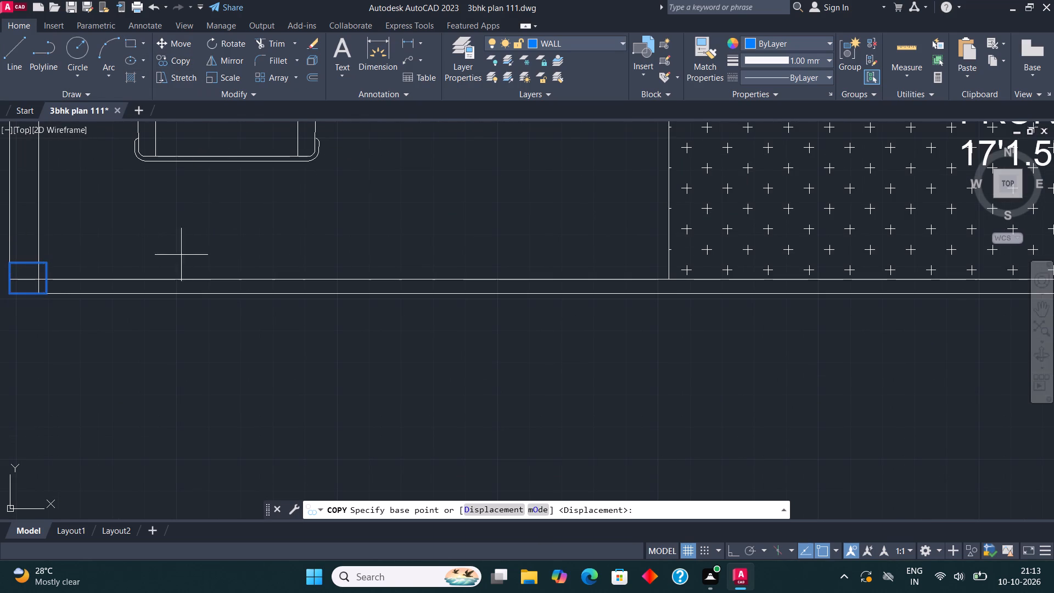
click(51, 294)
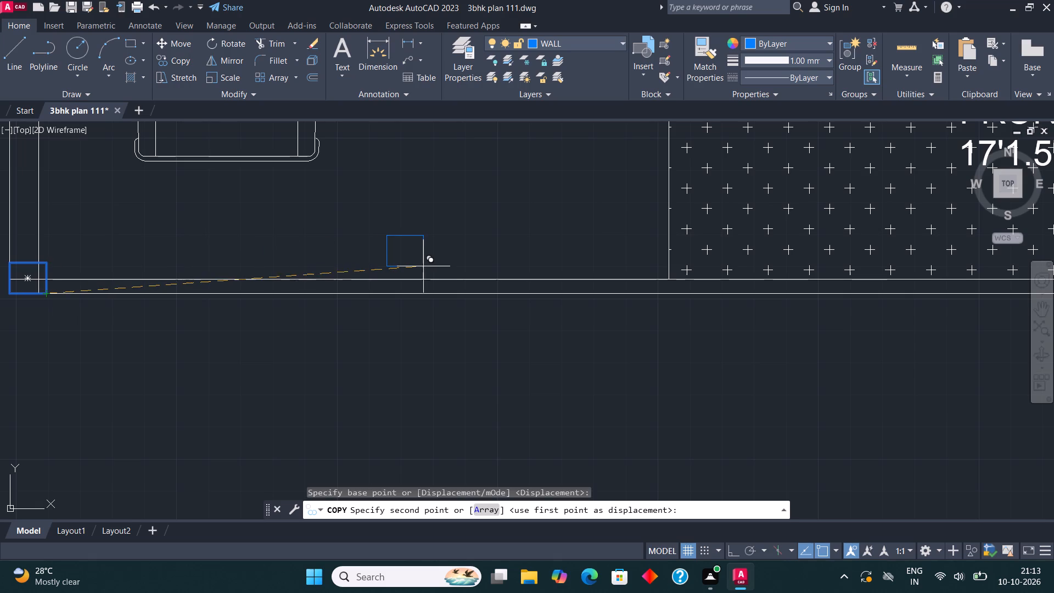
click(582, 296)
key(Escape)
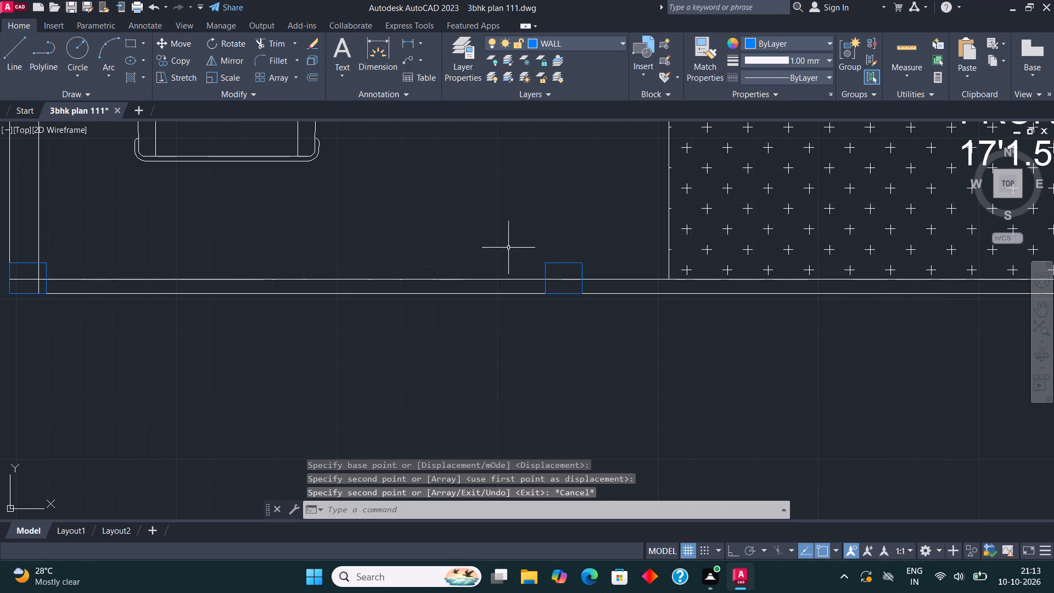
Trim both front boundary wall lines between the two pillars to open the porch entrance.
scroll(438, 267, down, 1)
middle_drag(504, 227, 500, 238)
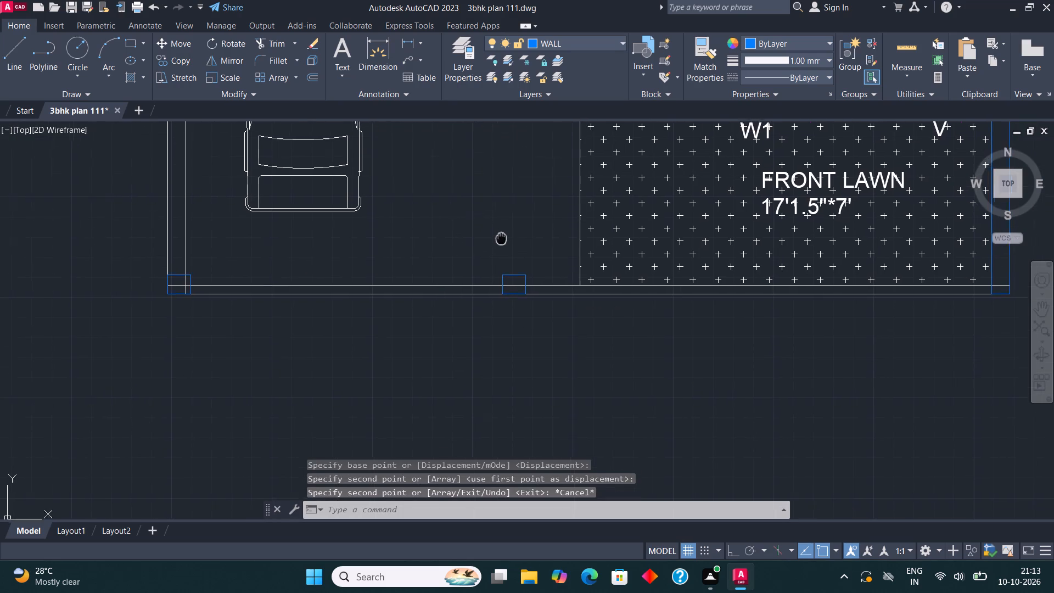
middle_drag(500, 238, 492, 272)
scroll(376, 331, up, 1)
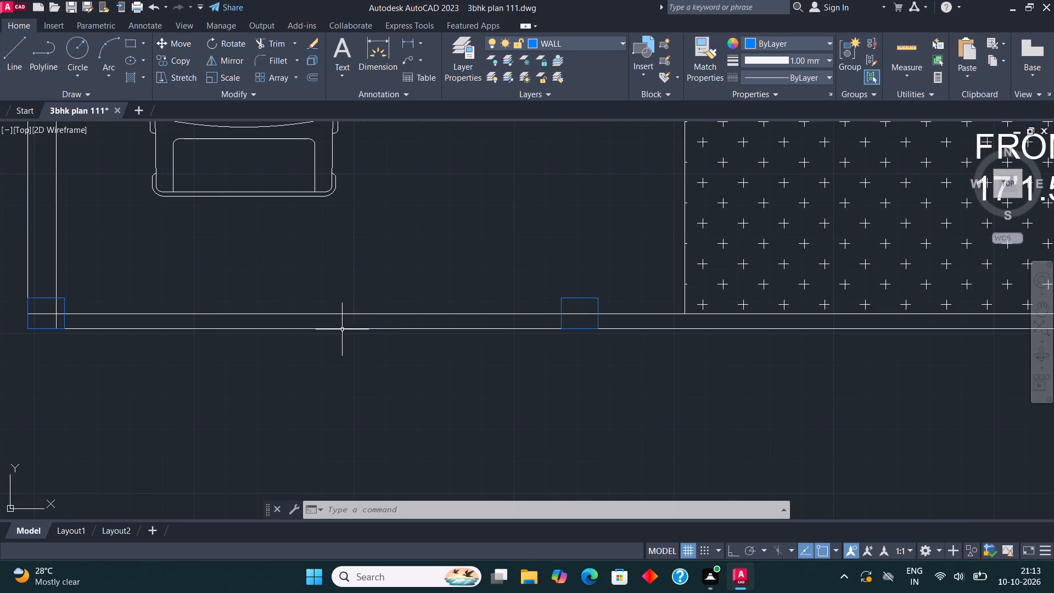
click(280, 43)
drag(319, 277, 320, 288)
click(329, 373)
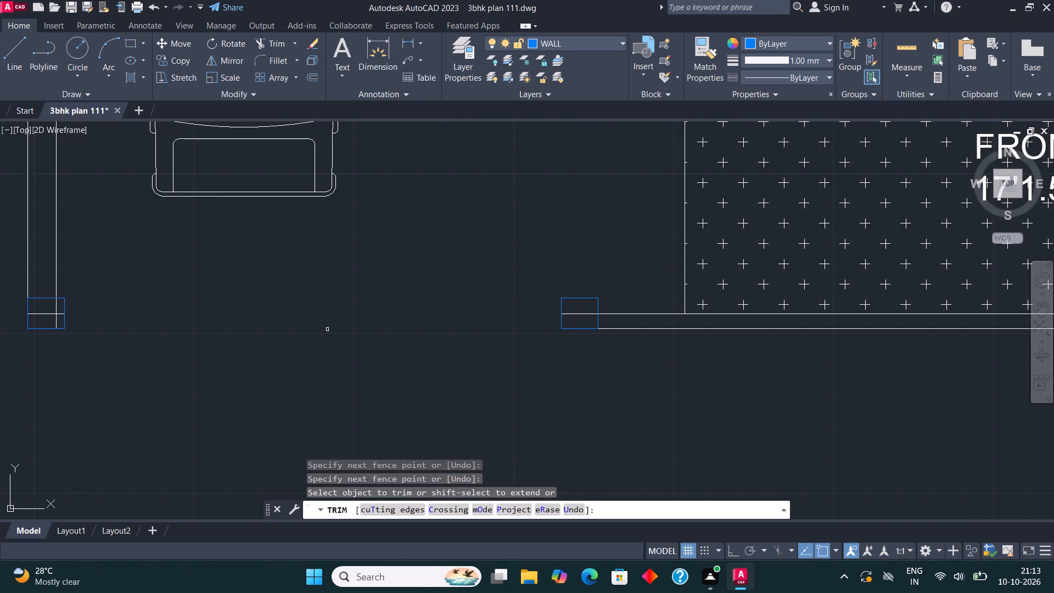
Draw a thin rectangle on the WALL layer across the porch entrance, spanning the inner half of the gap between the two pillars.
key(Escape)
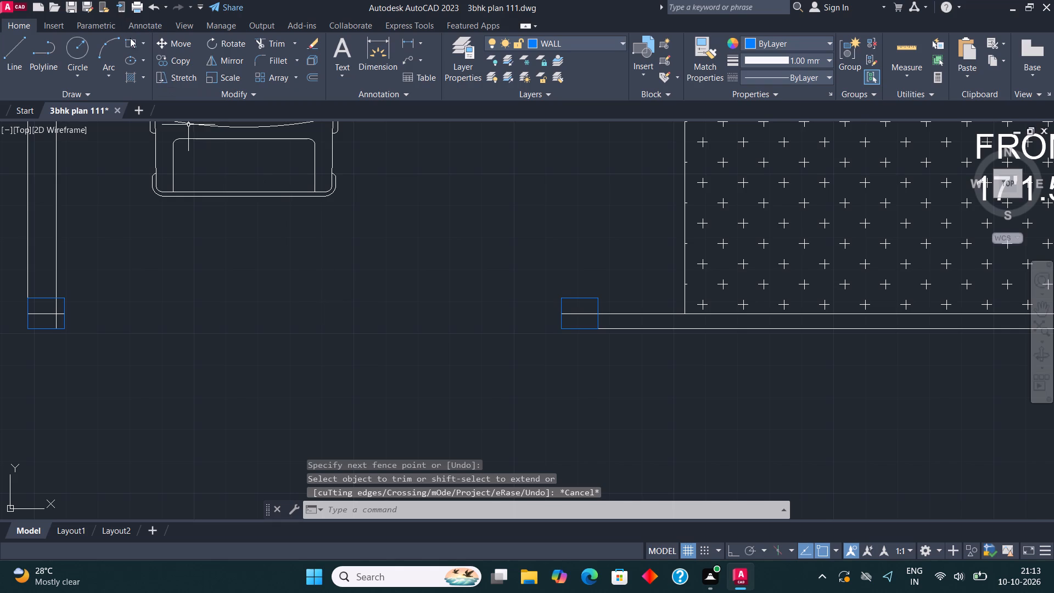
click(130, 39)
click(563, 300)
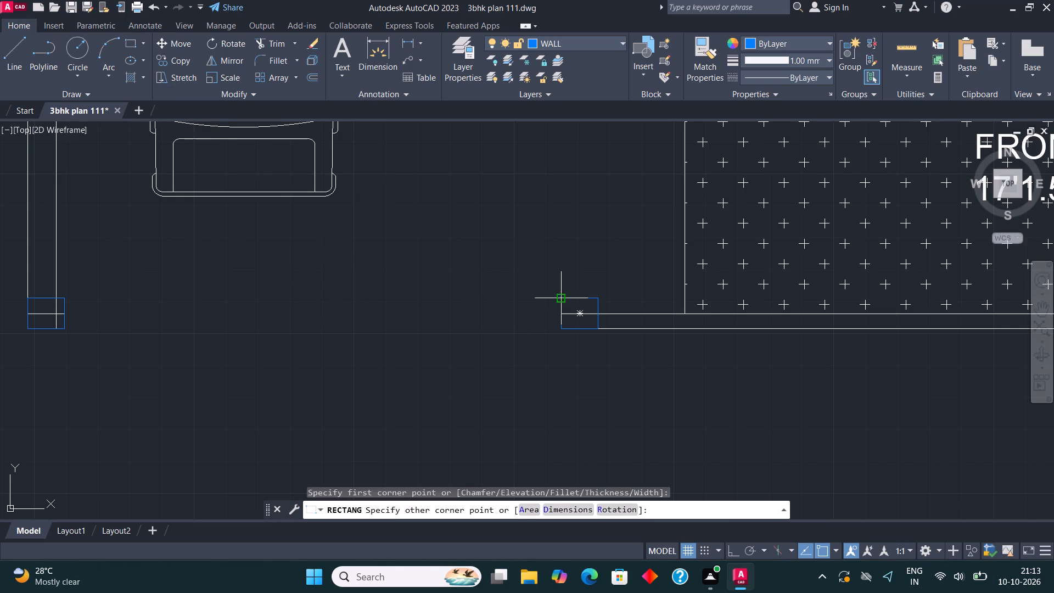
click(68, 317)
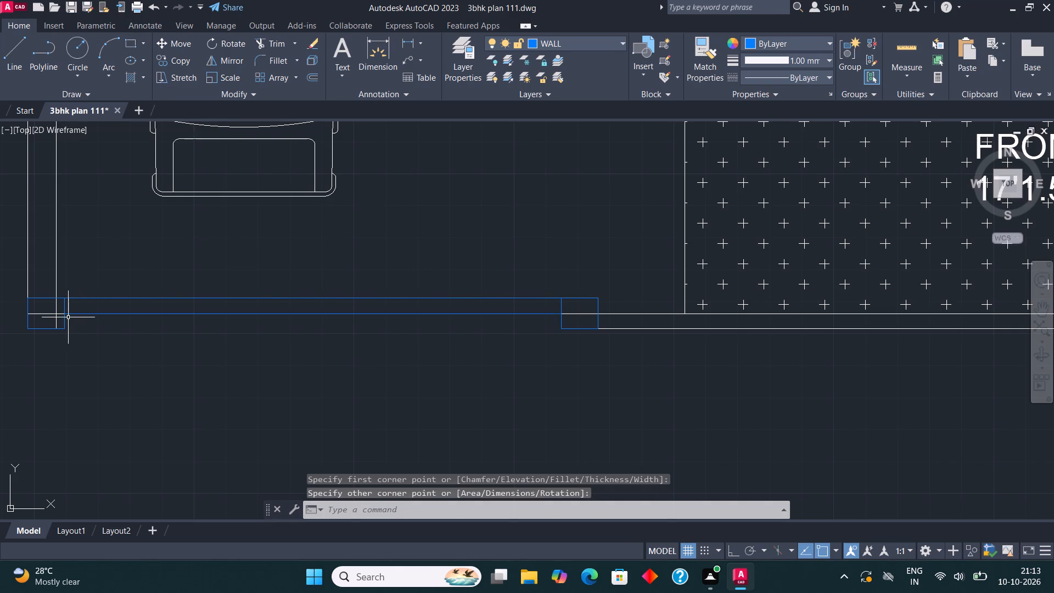
key(Escape)
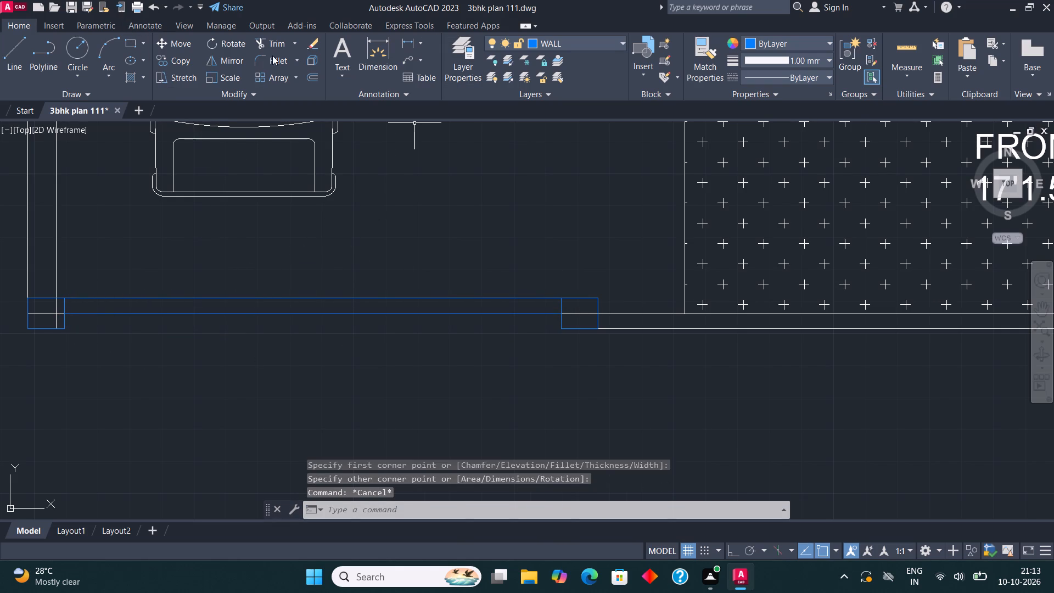
Trim away the leftover boundary wall lines inside both porch entrance pillars.
click(267, 47)
click(43, 313)
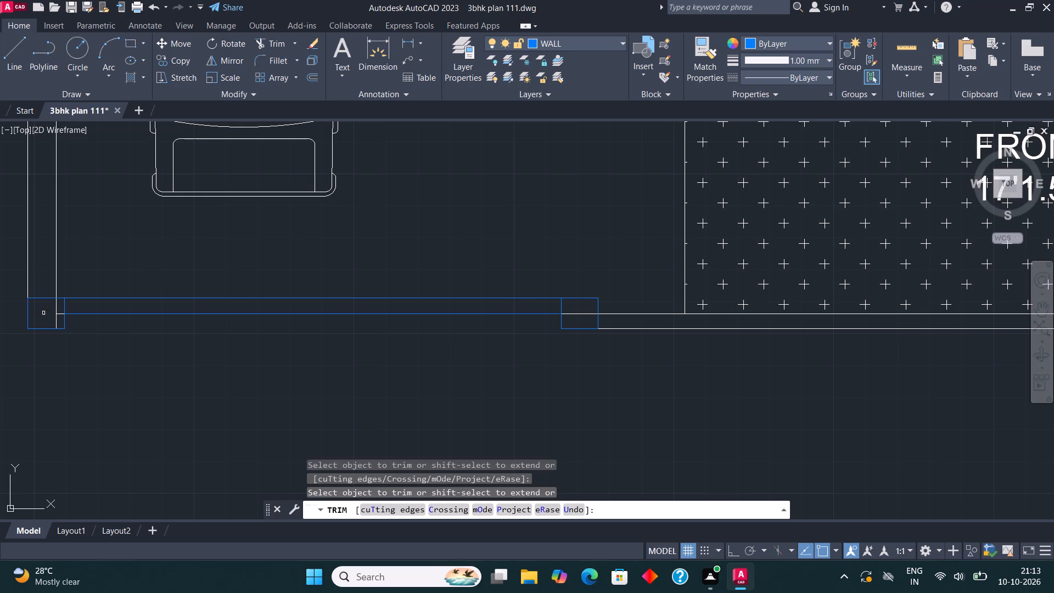
click(57, 313)
click(57, 313)
click(56, 306)
click(56, 318)
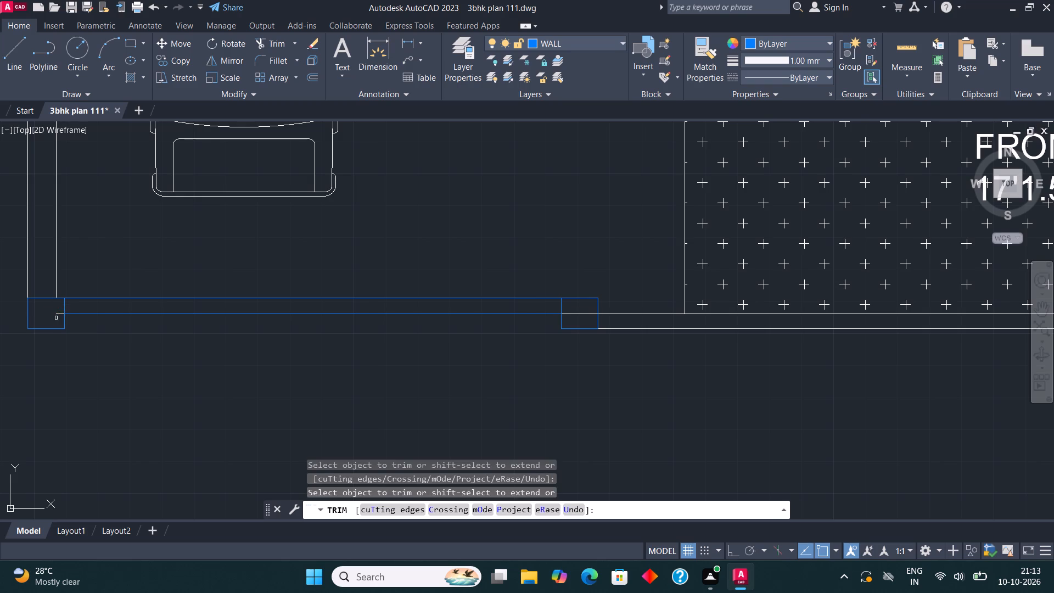
click(57, 314)
click(579, 313)
key(Escape)
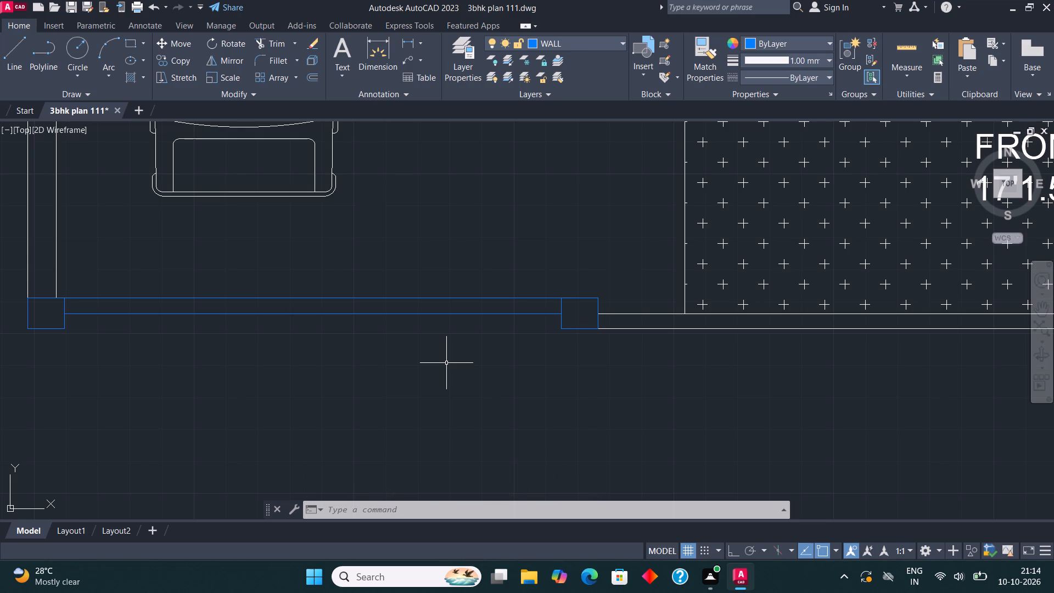
Trace the front boundary wall with rectangles on the WALL layer, from the pillar beside the lawn to the southeast outer corner.
scroll(447, 345, down, 2)
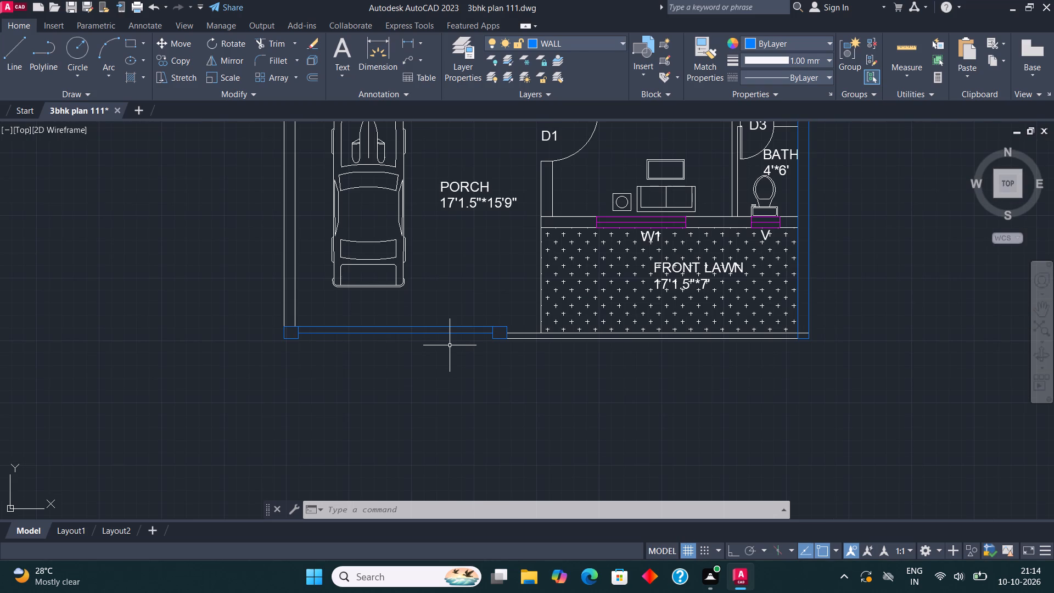
middle_drag(462, 354, 534, 440)
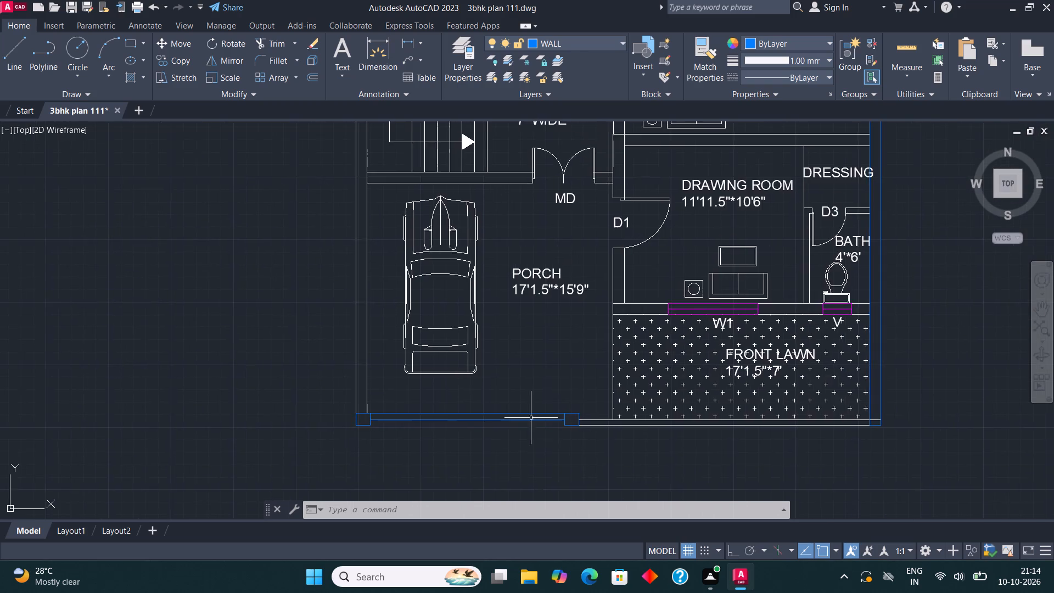
scroll(555, 390, down, 1)
middle_drag(600, 367, 507, 370)
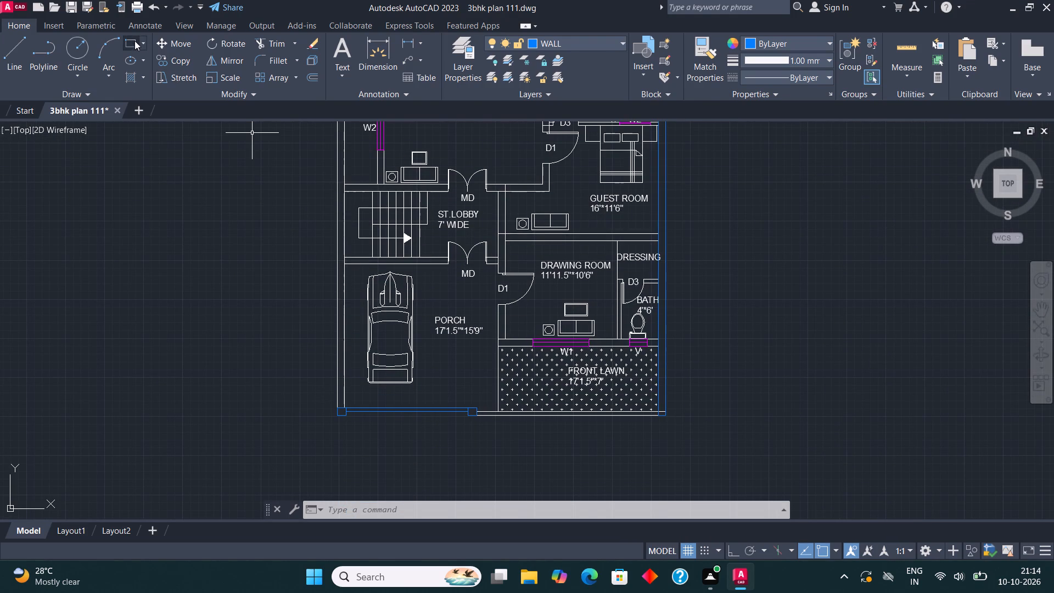
click(124, 42)
scroll(621, 428, up, 3)
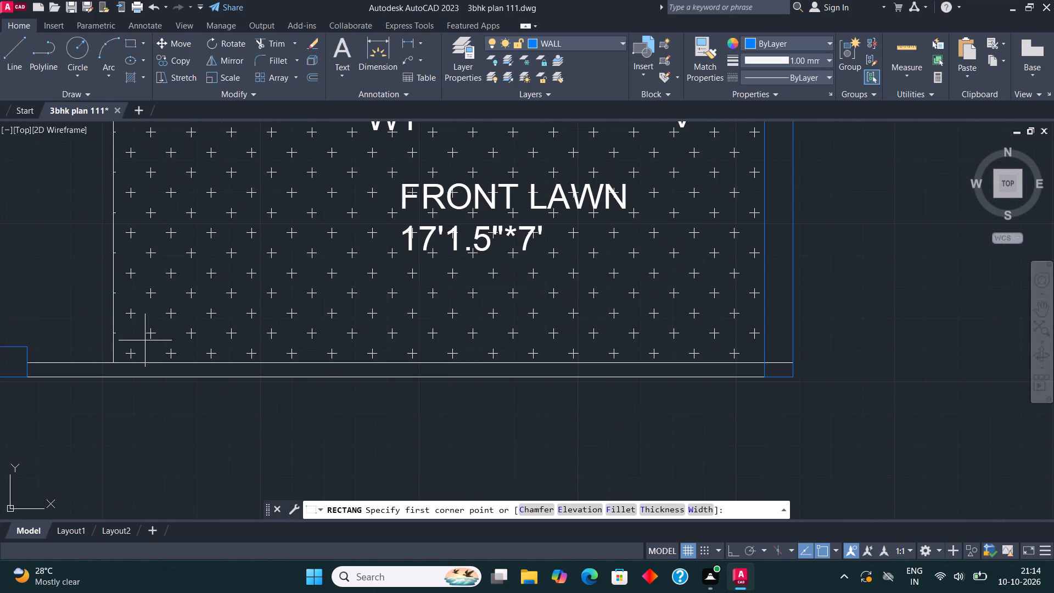
click(31, 365)
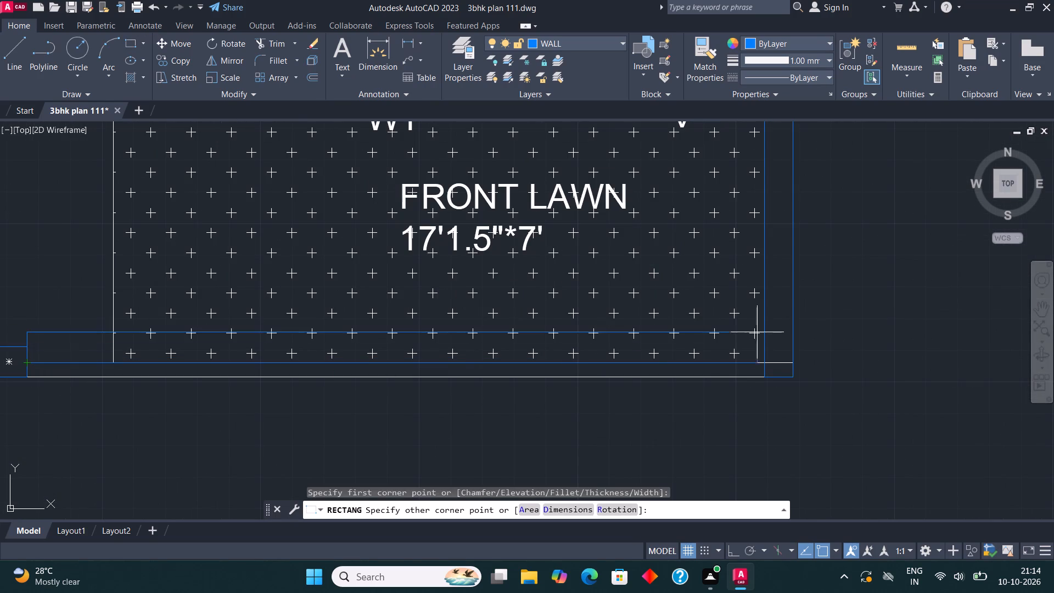
click(796, 360)
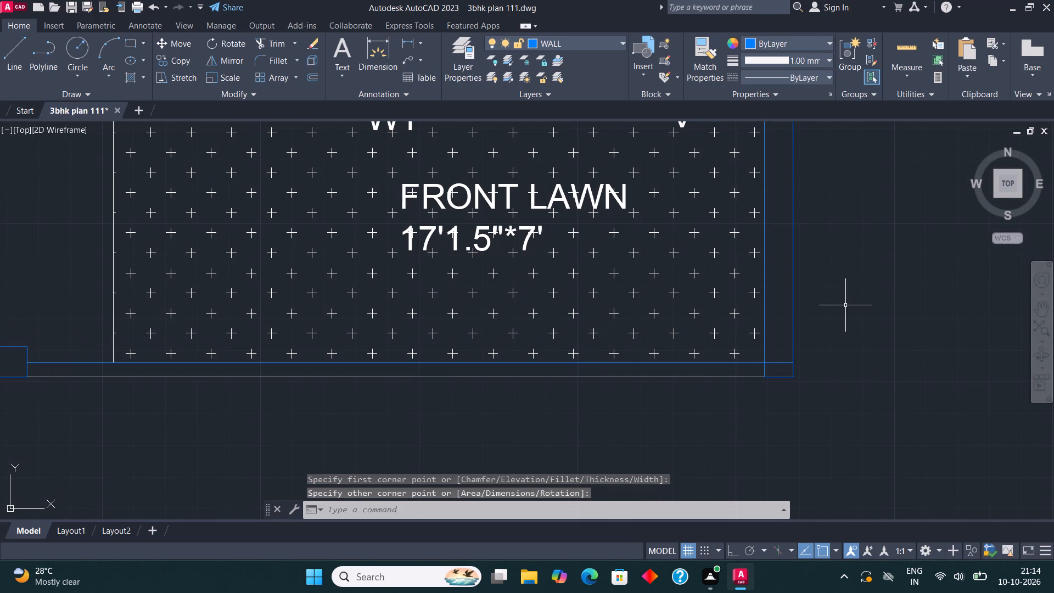
click(133, 42)
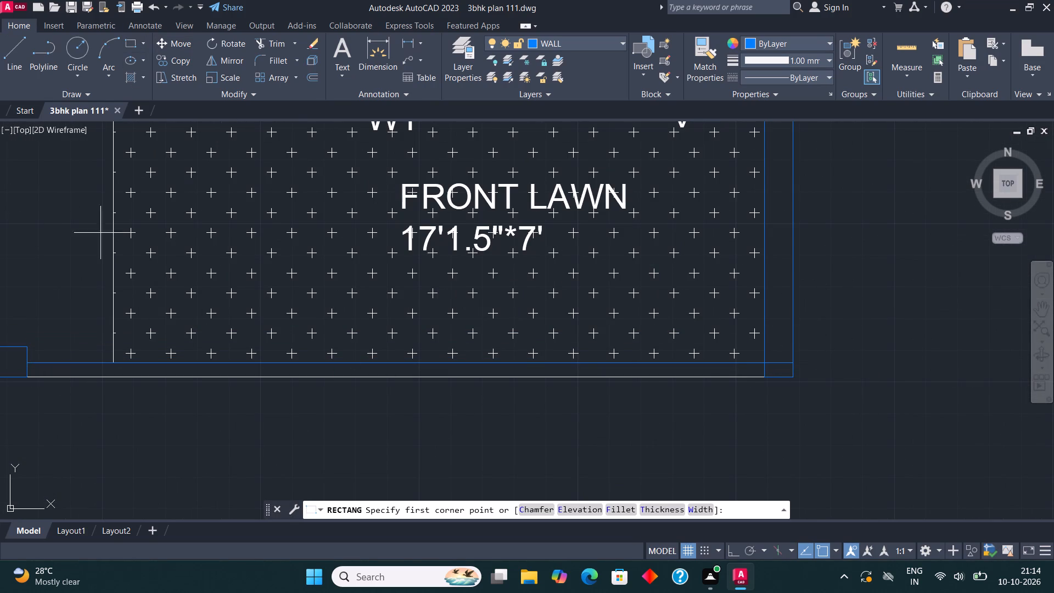
click(31, 375)
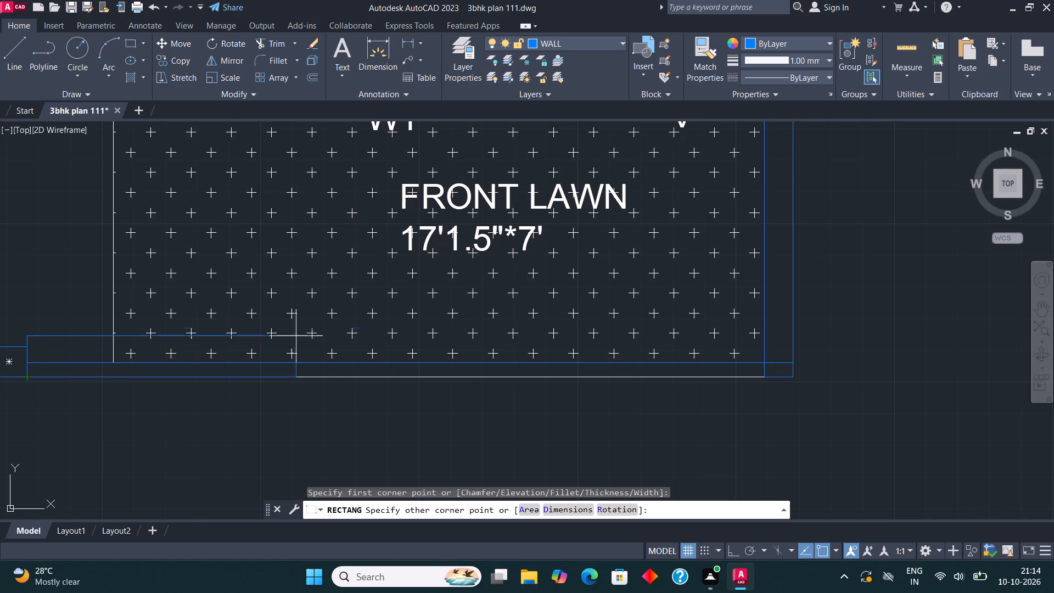
click(795, 360)
Draw a line on the WALL layer along the front lawn's west edge, from the boundary wall up to the drawing room wall.
scroll(653, 371, down, 3)
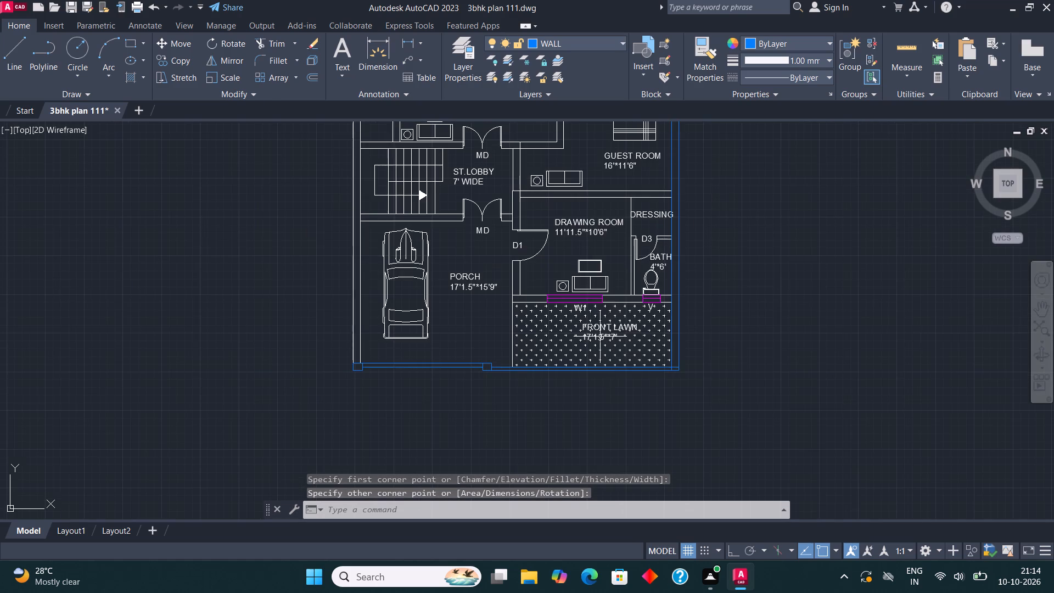
scroll(575, 313, up, 2)
middle_drag(573, 323, 408, 373)
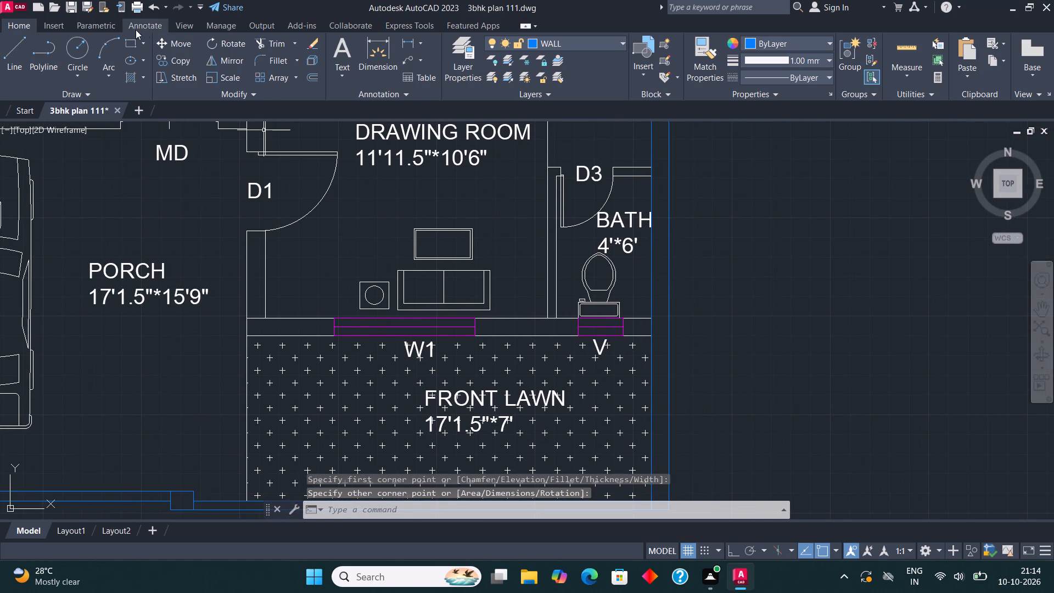
click(19, 45)
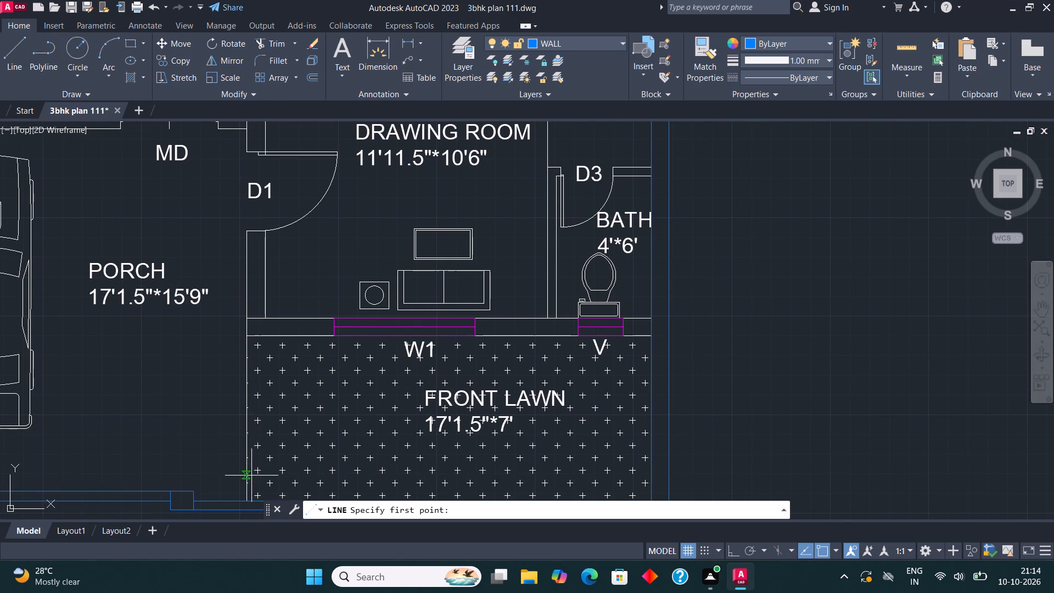
click(247, 497)
click(246, 332)
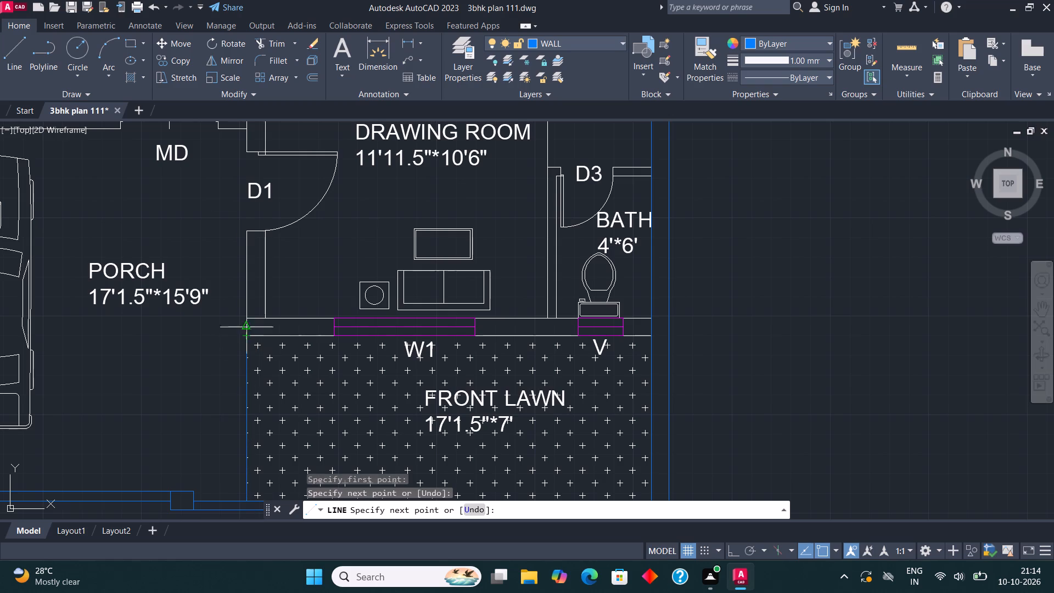
Draw a rectangle on the WALL layer over the wall between the front lawn and the drawing room and bath.
click(126, 42)
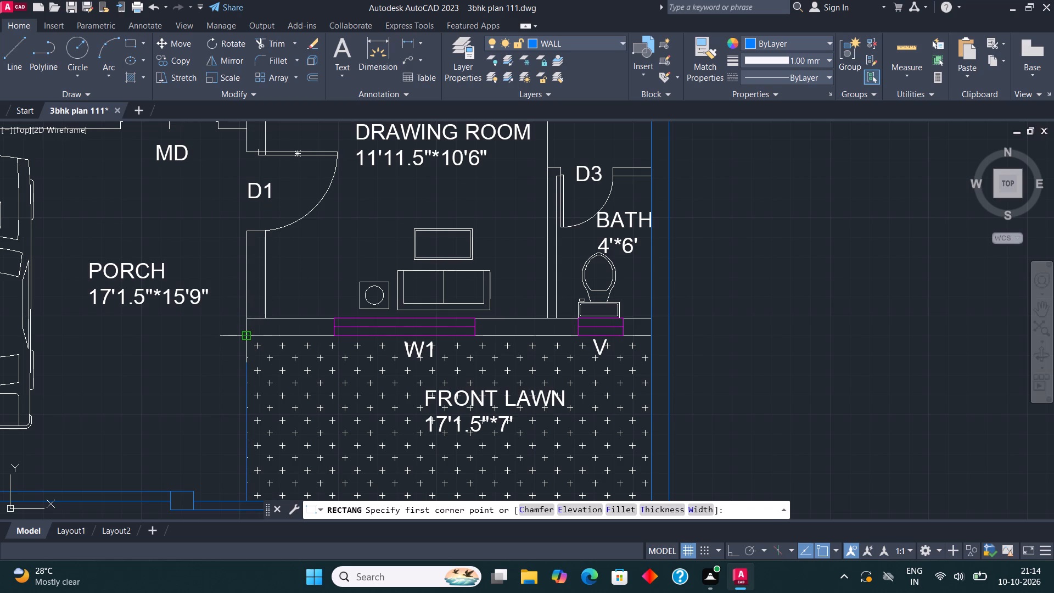
click(249, 334)
click(652, 316)
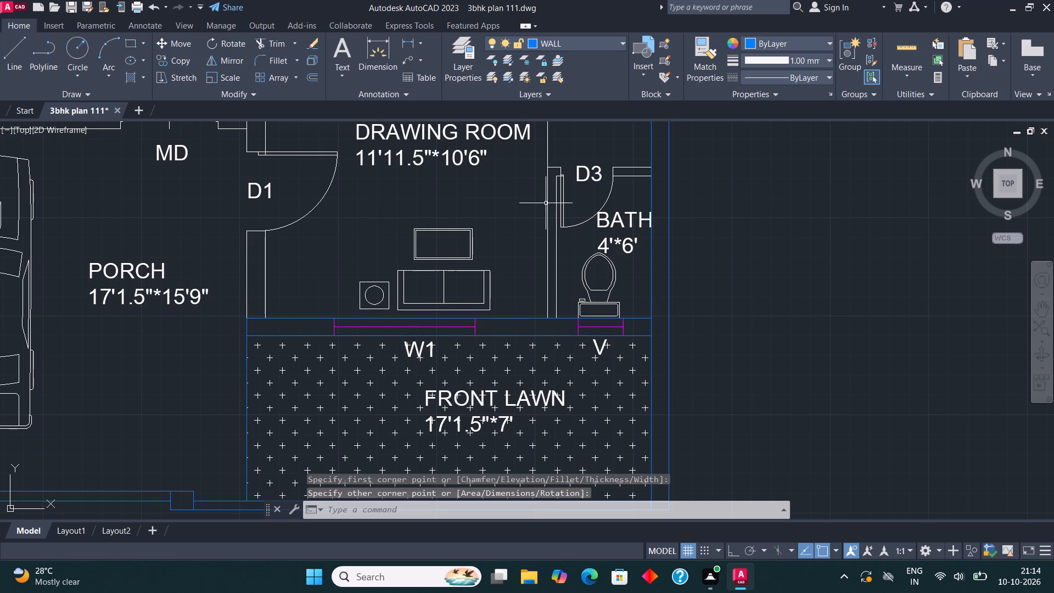
Draw a rectangle on the WALL layer over the porch-side drawing room wall, from the front wall up to door D1.
middle_drag(545, 203, 575, 288)
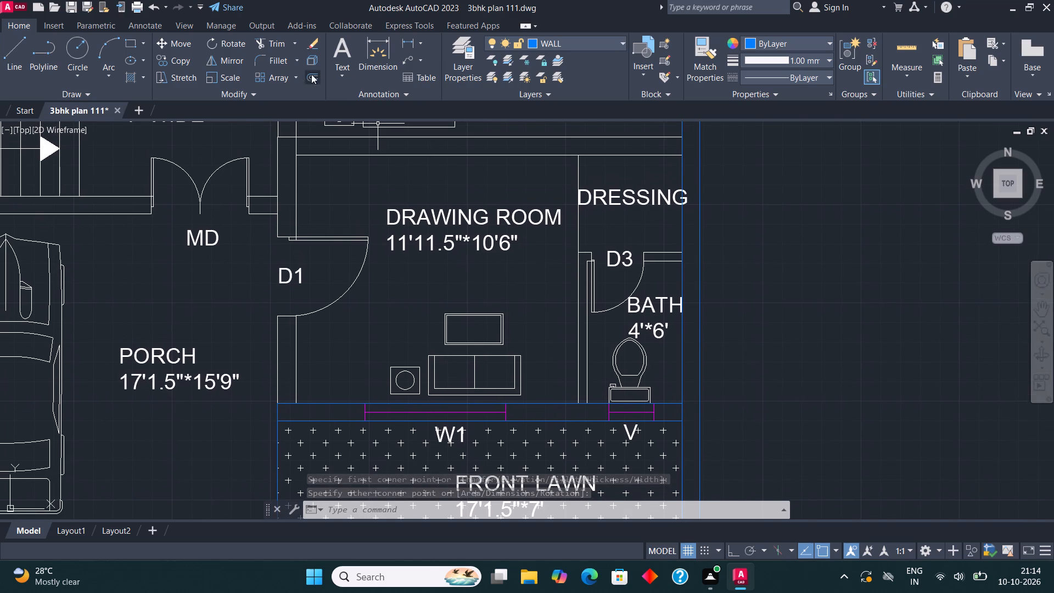
click(131, 41)
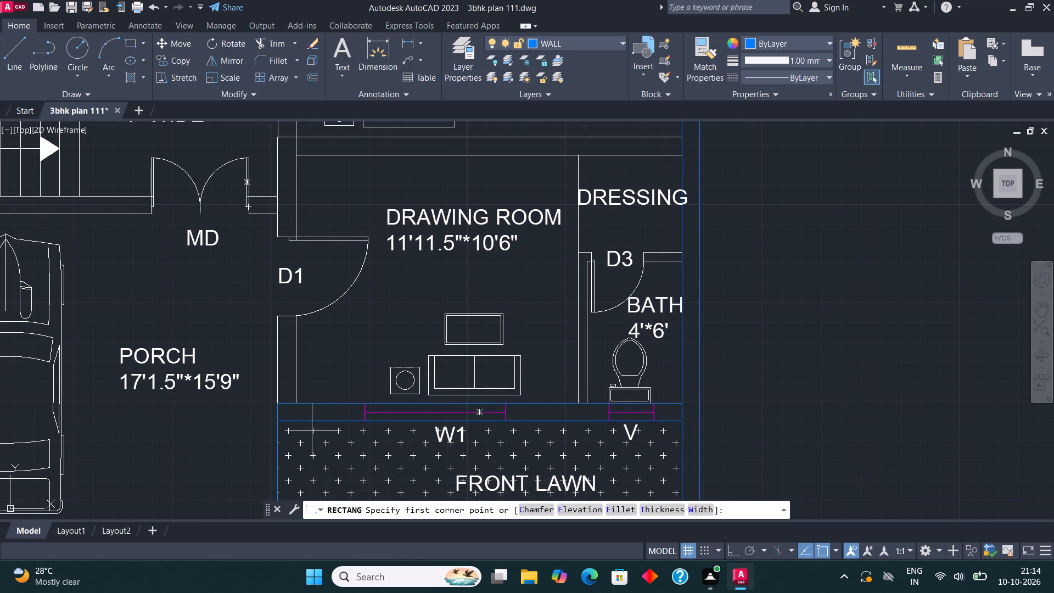
click(274, 402)
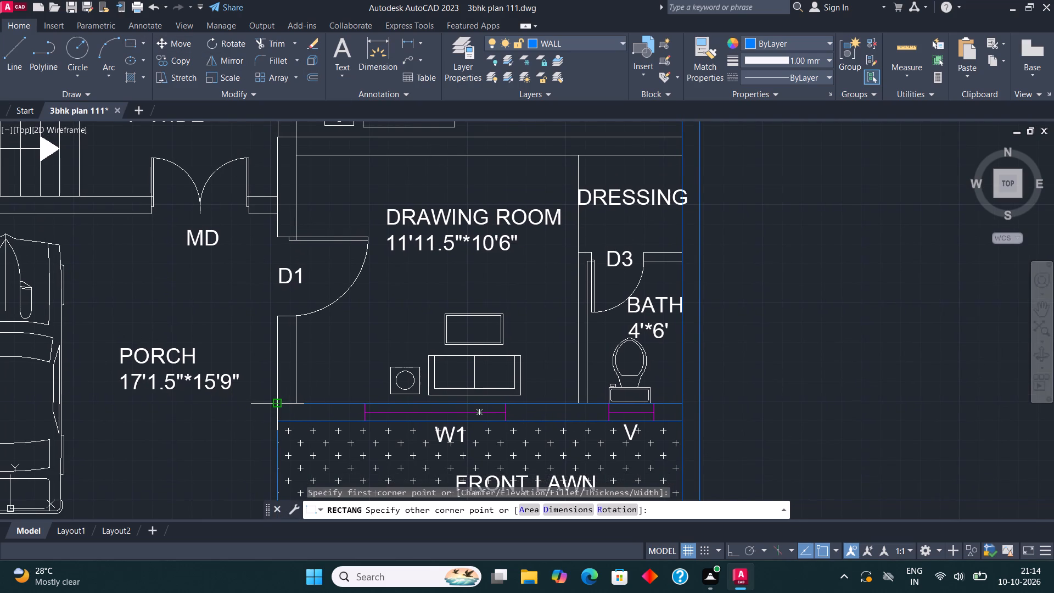
click(296, 317)
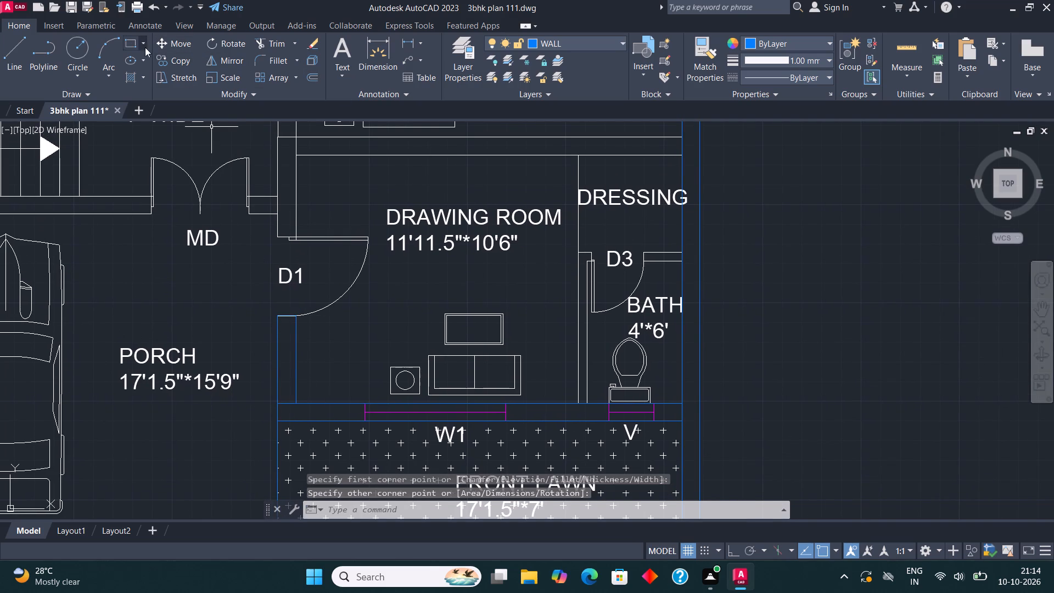
Draw rectangles on the WALL layer over both wall pieces flanking door D3 between the dressing and the bath.
click(129, 39)
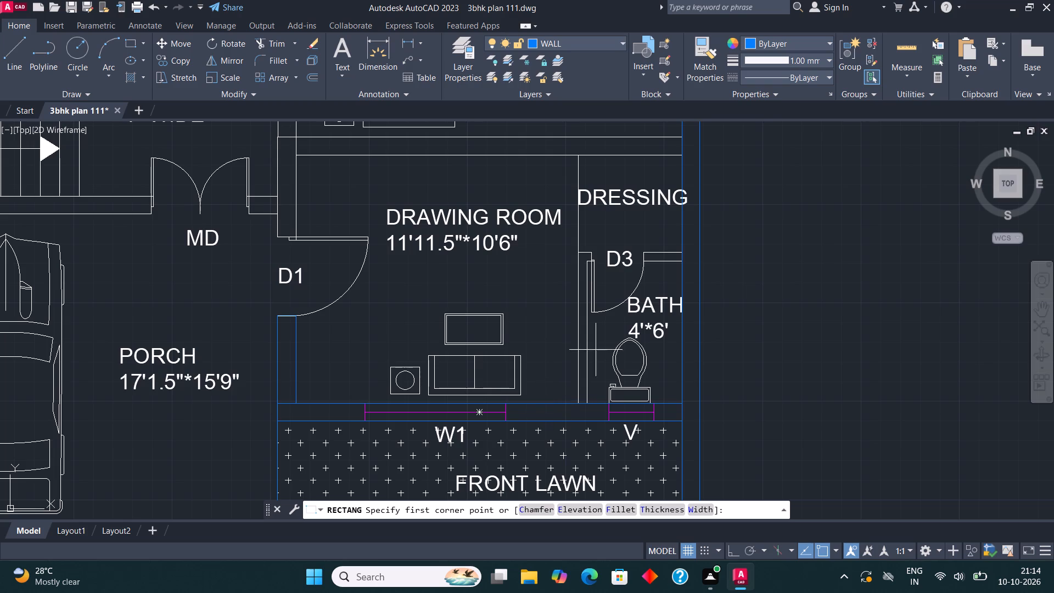
middle_drag(322, 206, 304, 232)
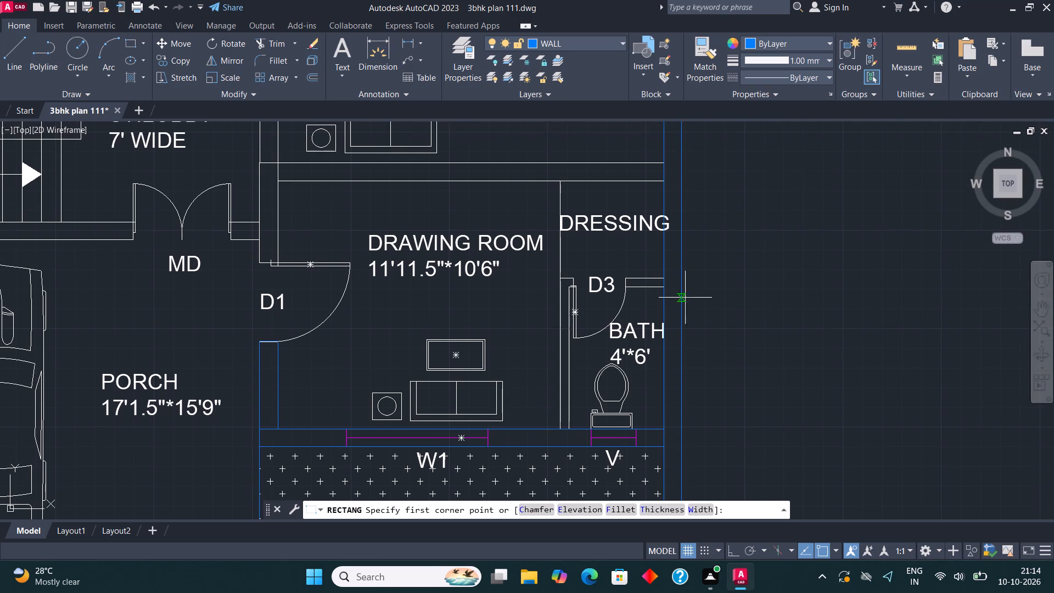
scroll(677, 289, up, 3)
click(463, 279)
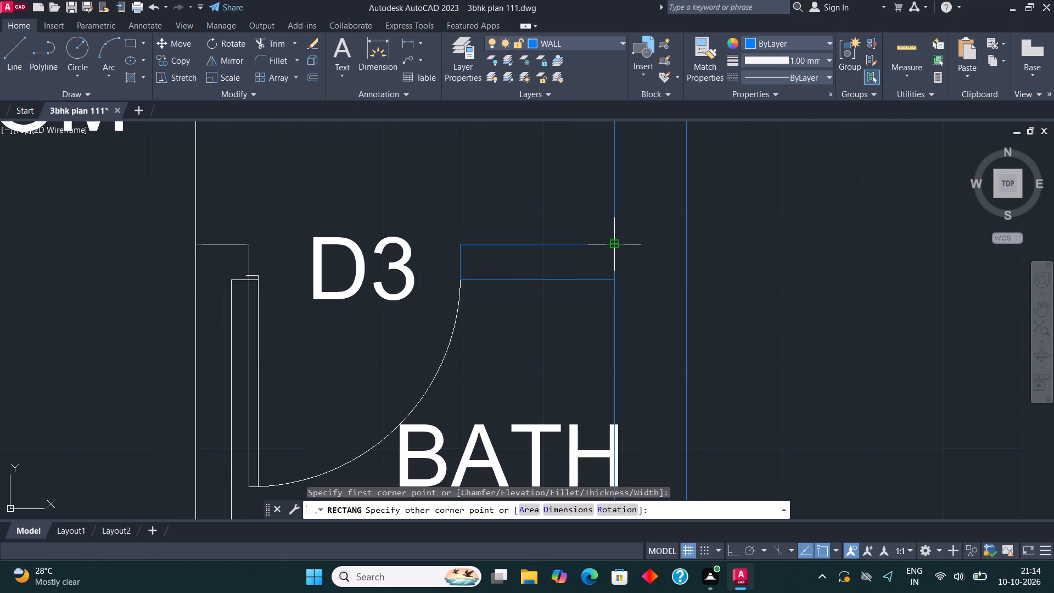
click(610, 242)
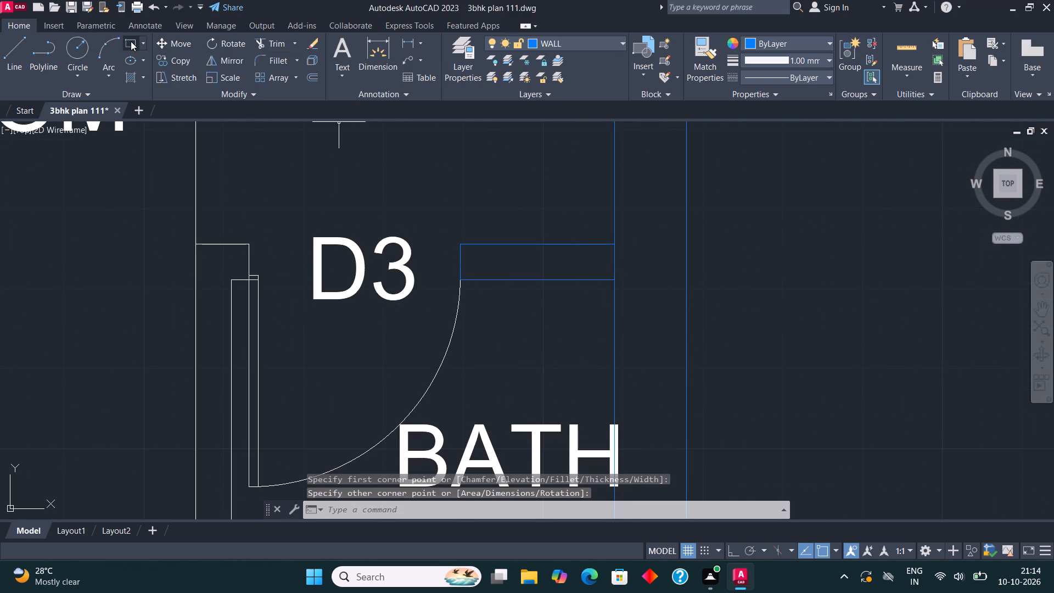
click(131, 41)
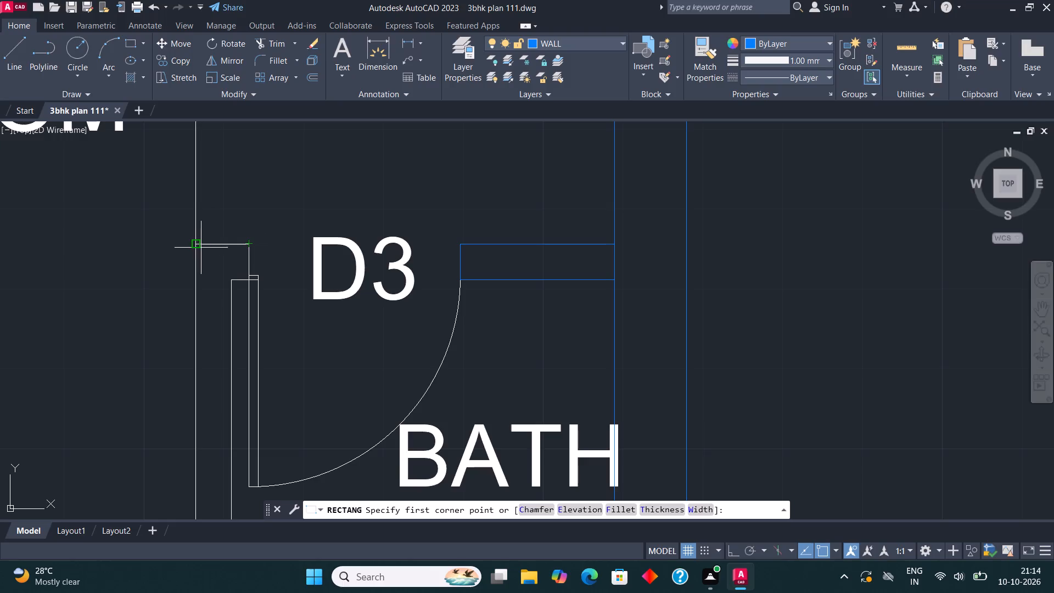
click(201, 245)
click(250, 279)
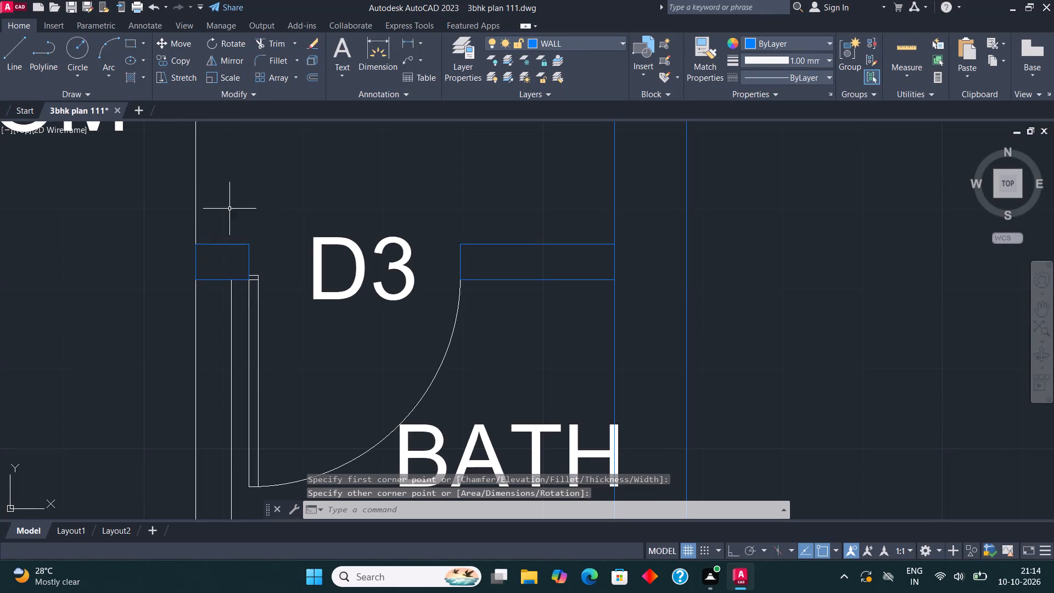
Draw a rectangle on the WALL layer over the partition between drawing room and bath, from the D3 wall piece down to the front wall.
click(128, 41)
click(196, 278)
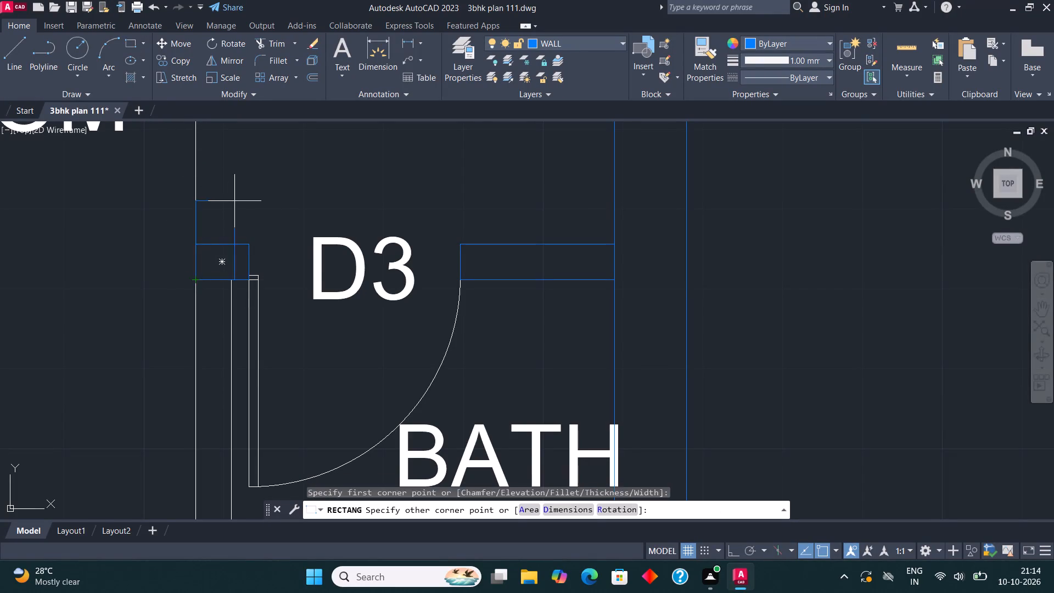
scroll(243, 192, down, 3)
scroll(234, 361, up, 3)
drag(249, 346, 254, 345)
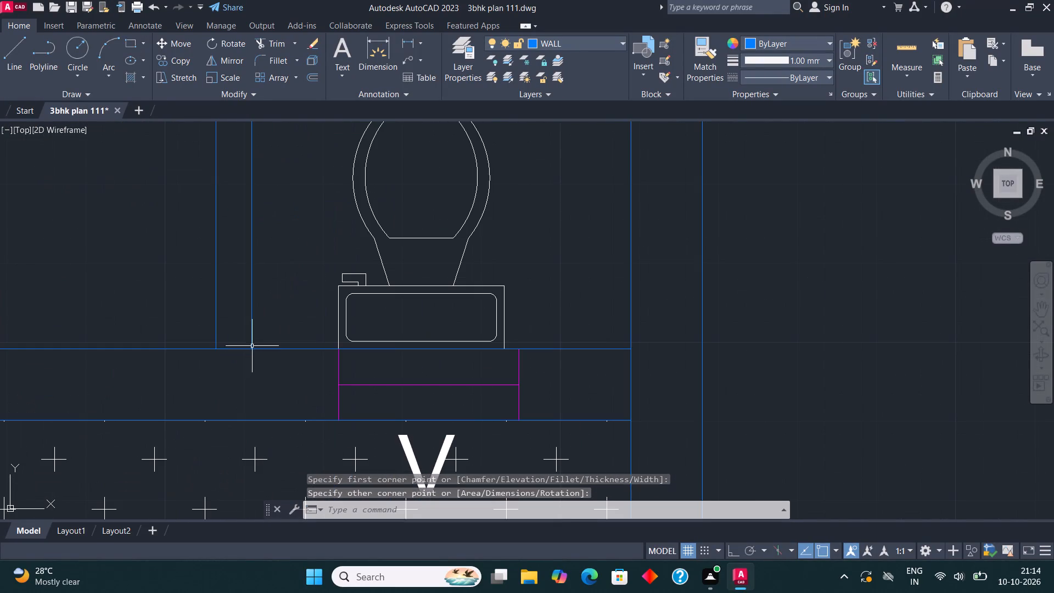
drag(254, 345, 256, 345)
Draw a rectangle on the WALL layer over the wall separating the guest room from the drawing room and dressing.
scroll(391, 252, down, 3)
middle_drag(415, 268, 546, 441)
middle_drag(541, 169, 563, 236)
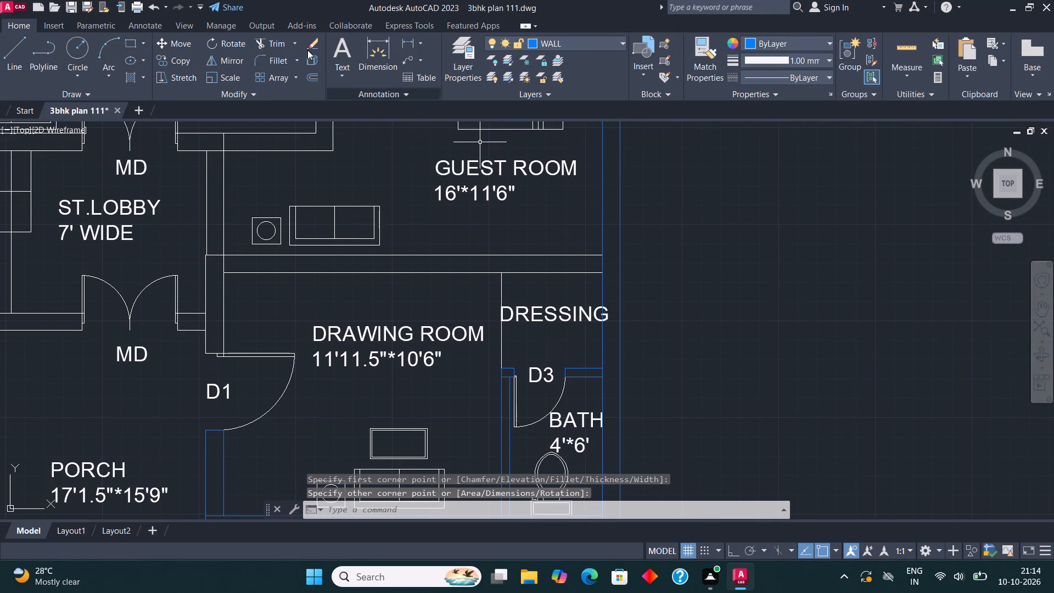
click(128, 35)
click(128, 52)
click(132, 40)
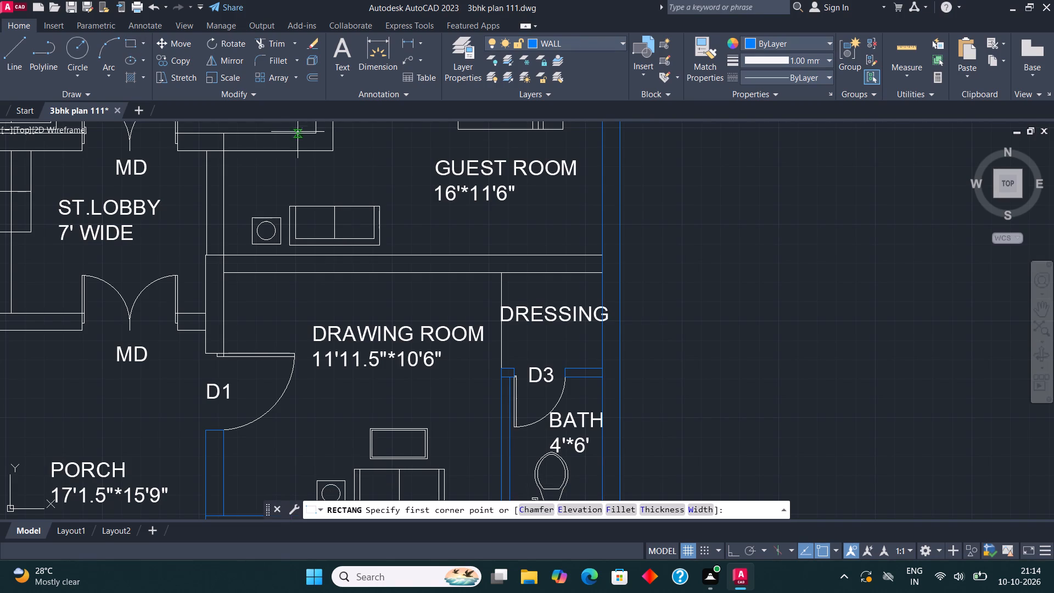
click(597, 273)
click(603, 274)
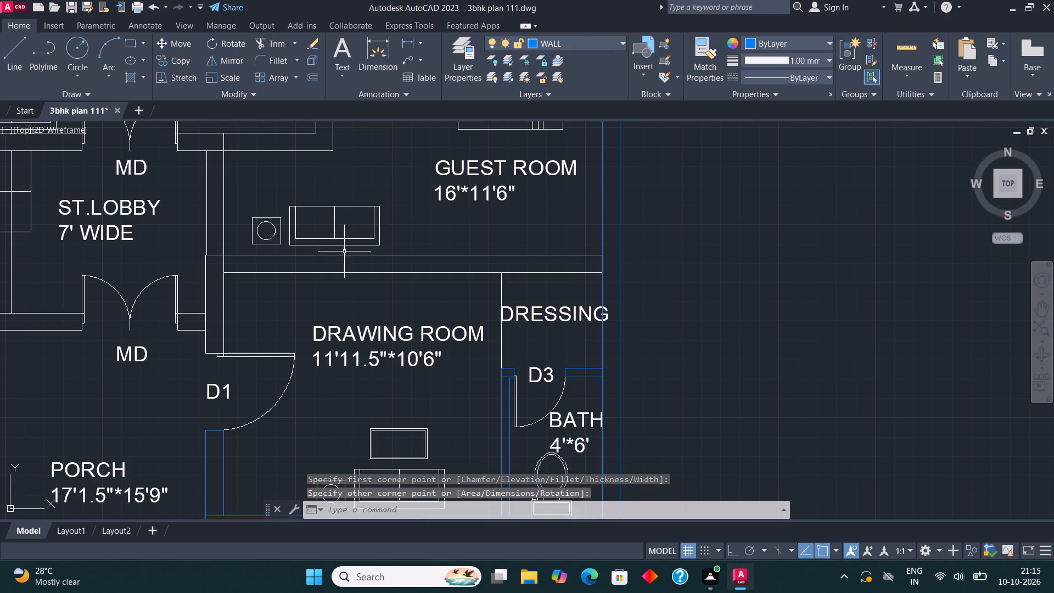
click(131, 37)
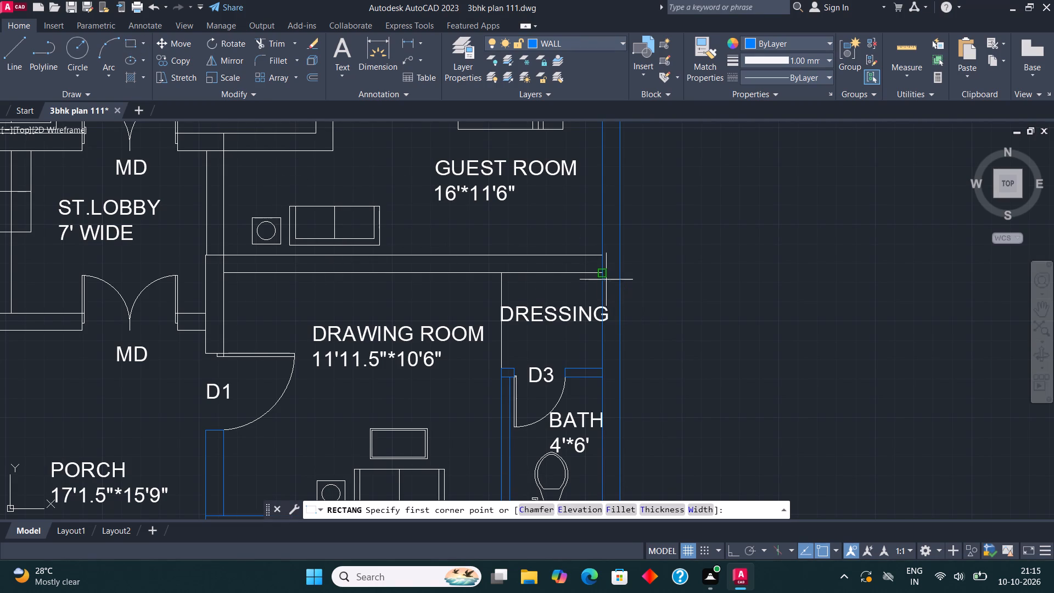
click(605, 279)
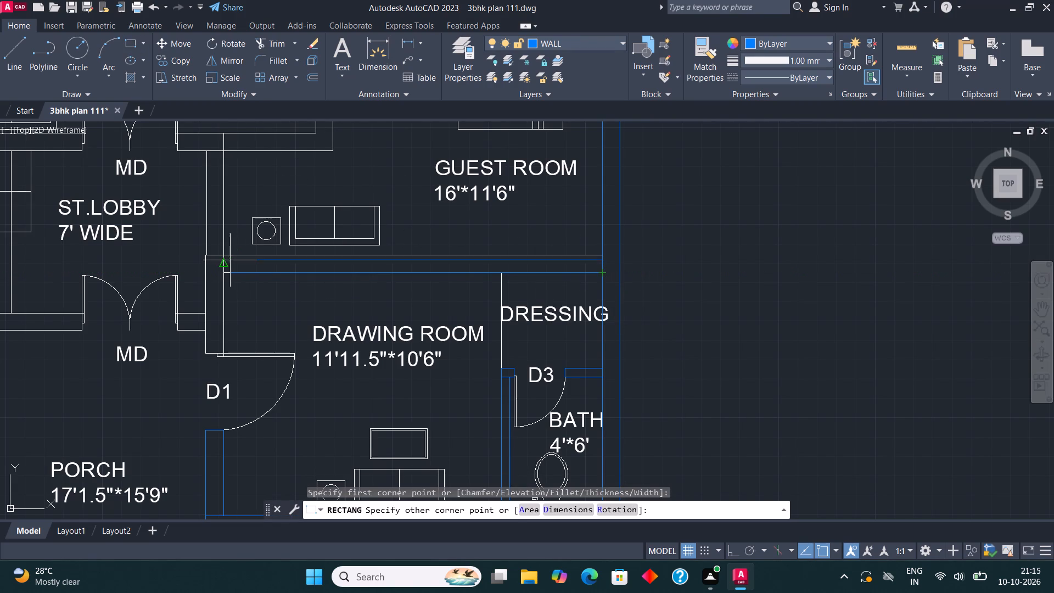
click(226, 259)
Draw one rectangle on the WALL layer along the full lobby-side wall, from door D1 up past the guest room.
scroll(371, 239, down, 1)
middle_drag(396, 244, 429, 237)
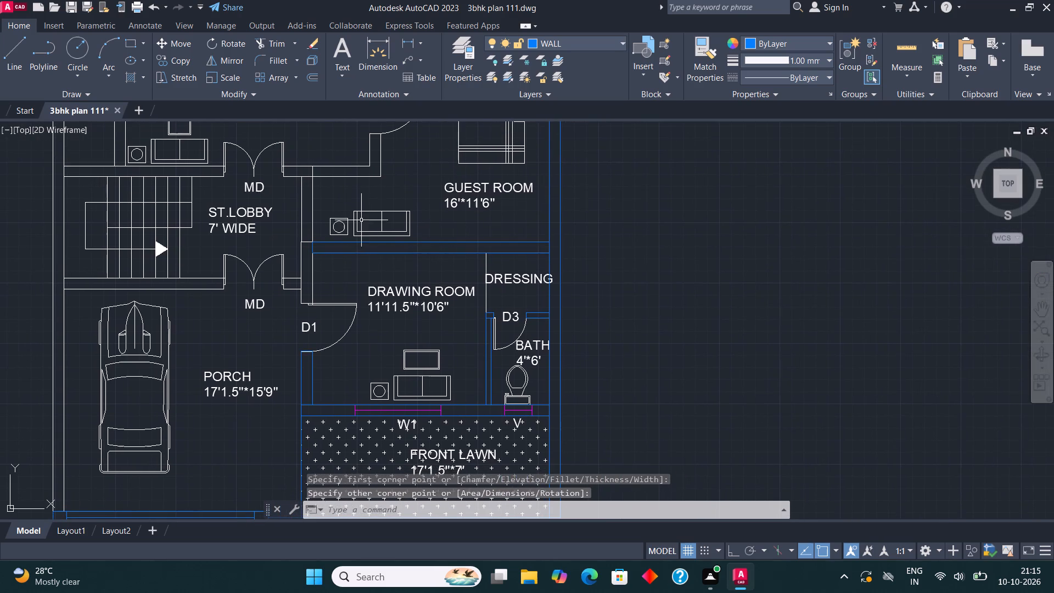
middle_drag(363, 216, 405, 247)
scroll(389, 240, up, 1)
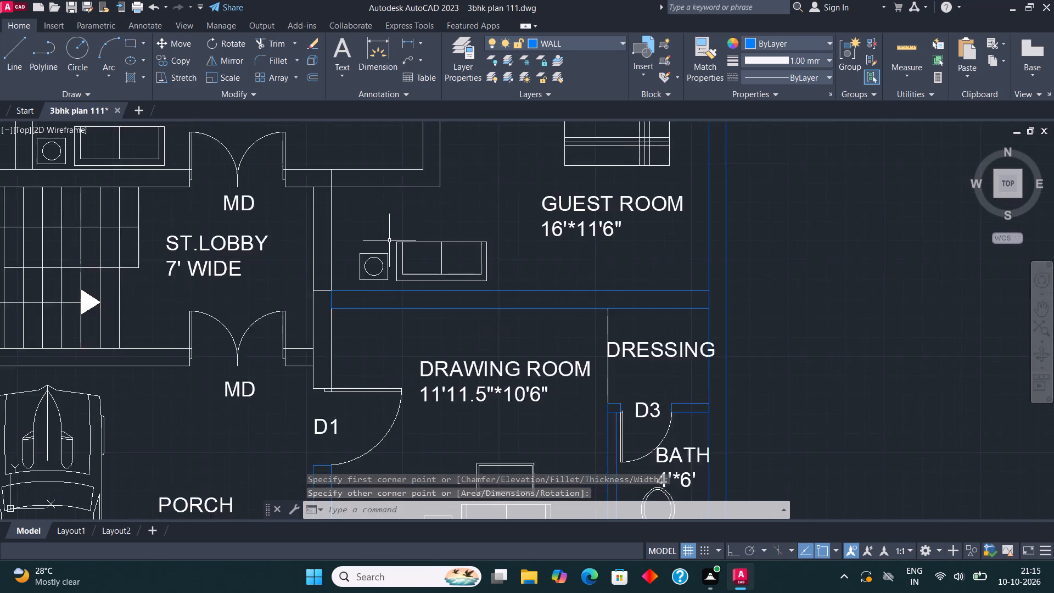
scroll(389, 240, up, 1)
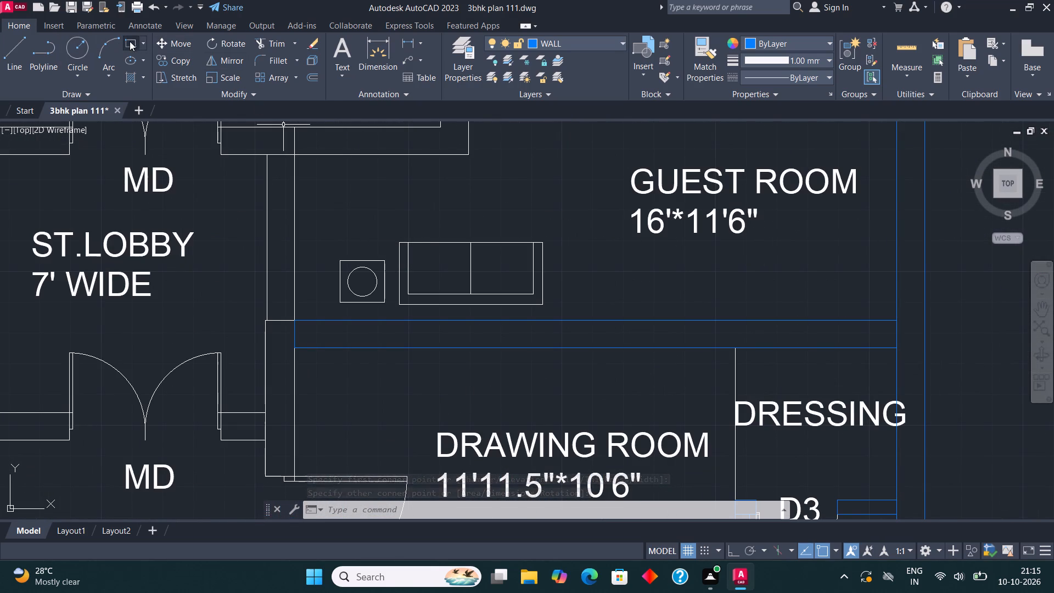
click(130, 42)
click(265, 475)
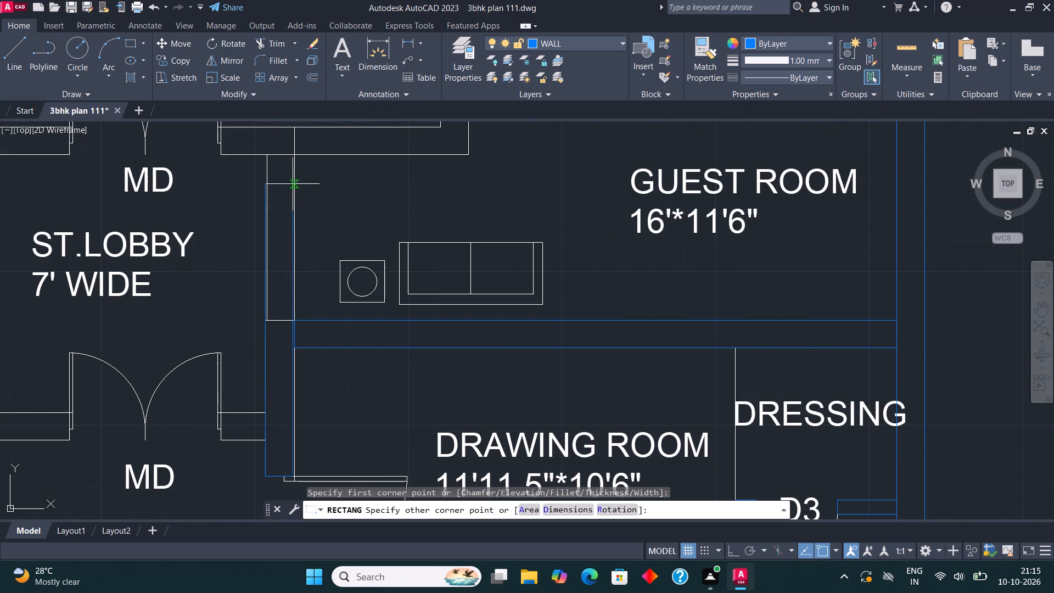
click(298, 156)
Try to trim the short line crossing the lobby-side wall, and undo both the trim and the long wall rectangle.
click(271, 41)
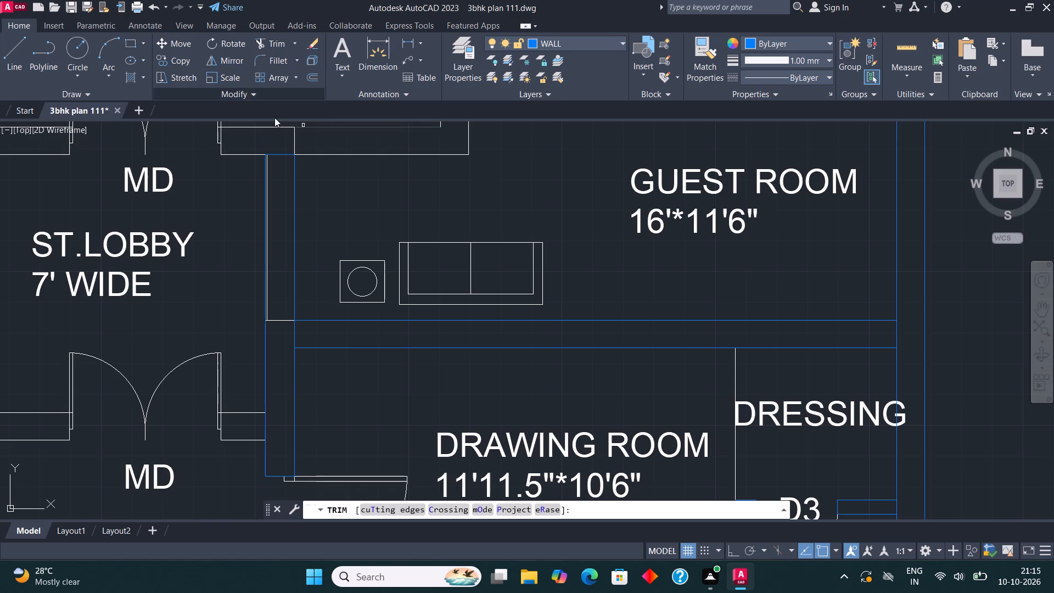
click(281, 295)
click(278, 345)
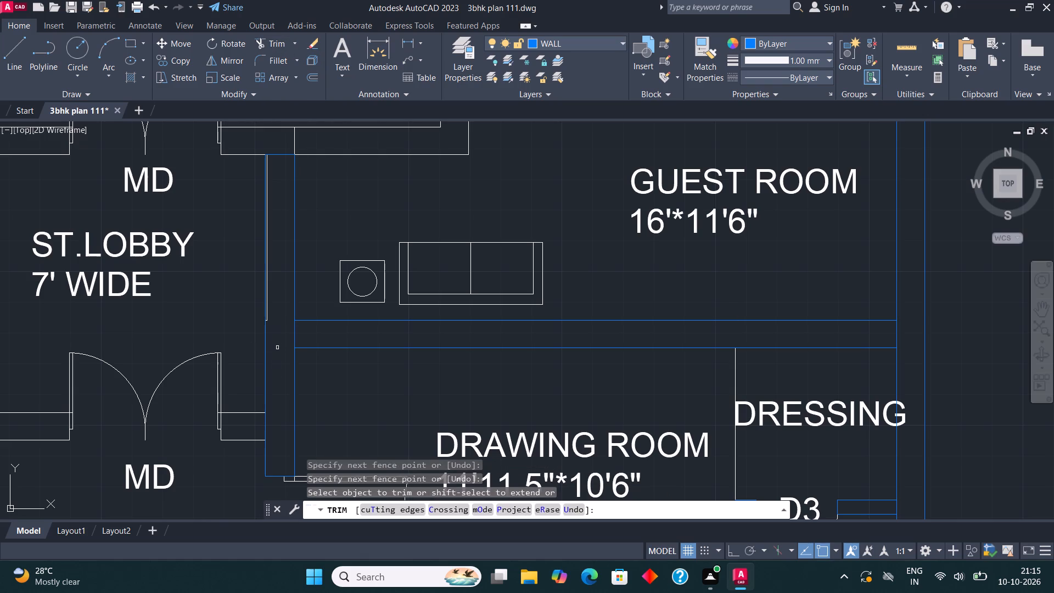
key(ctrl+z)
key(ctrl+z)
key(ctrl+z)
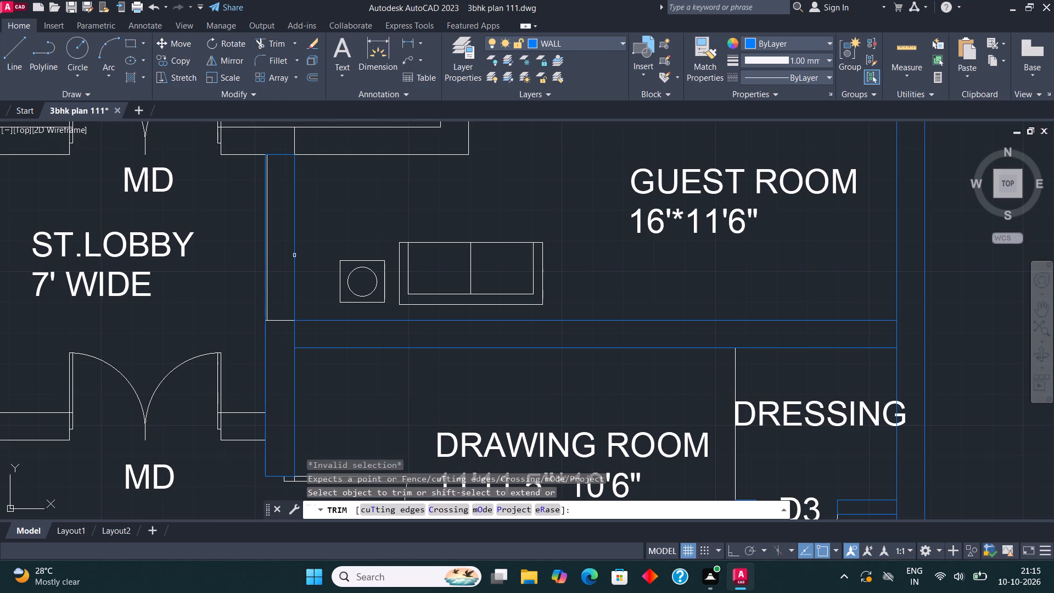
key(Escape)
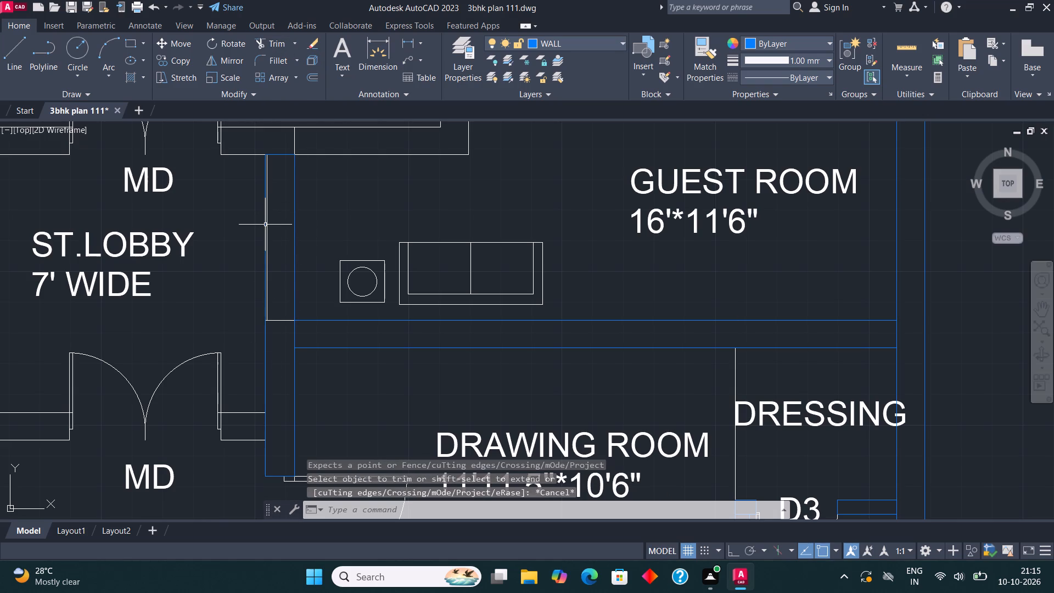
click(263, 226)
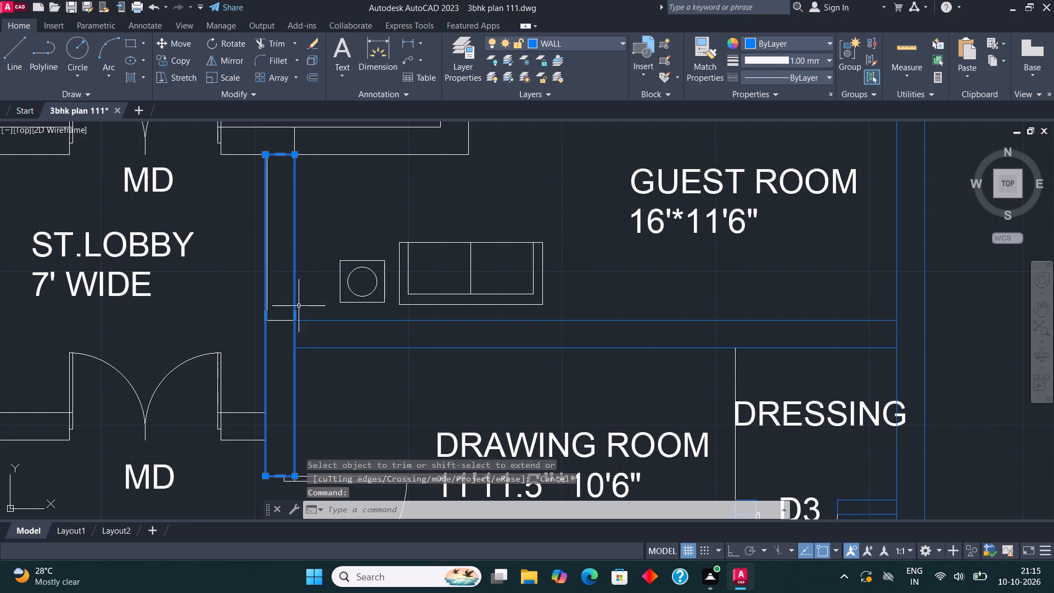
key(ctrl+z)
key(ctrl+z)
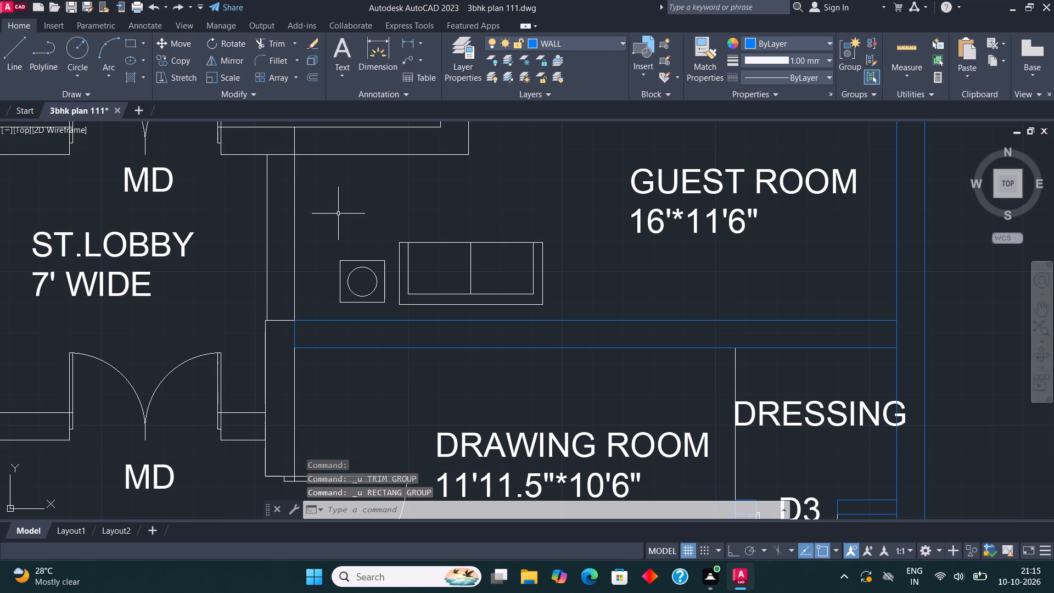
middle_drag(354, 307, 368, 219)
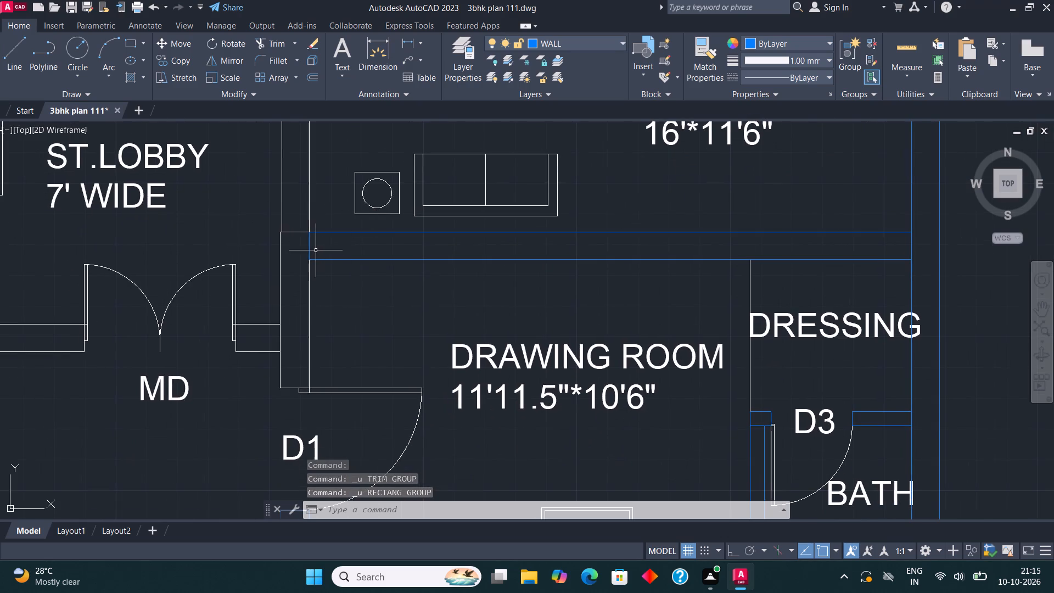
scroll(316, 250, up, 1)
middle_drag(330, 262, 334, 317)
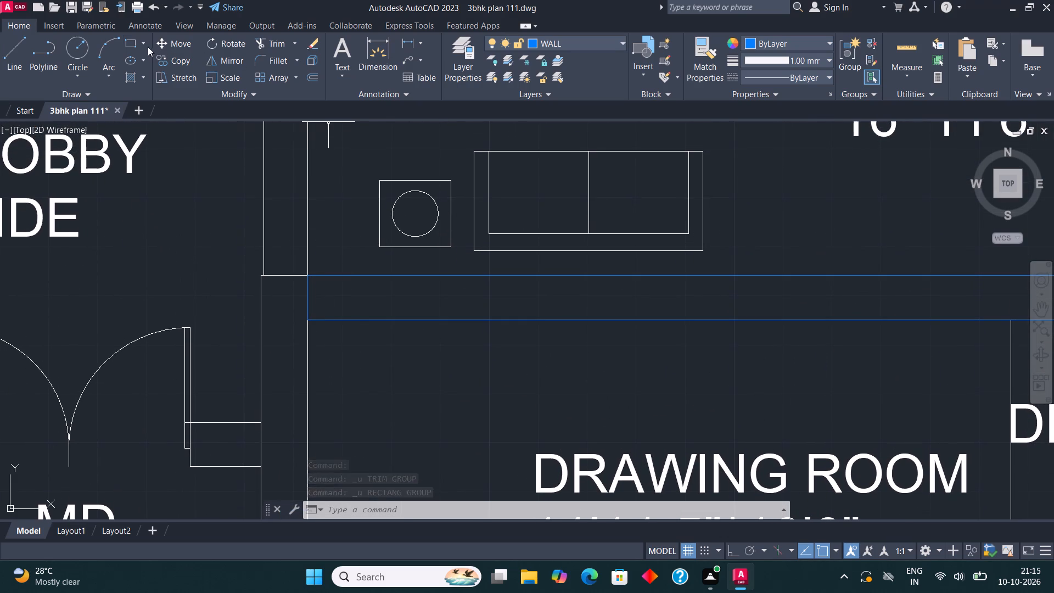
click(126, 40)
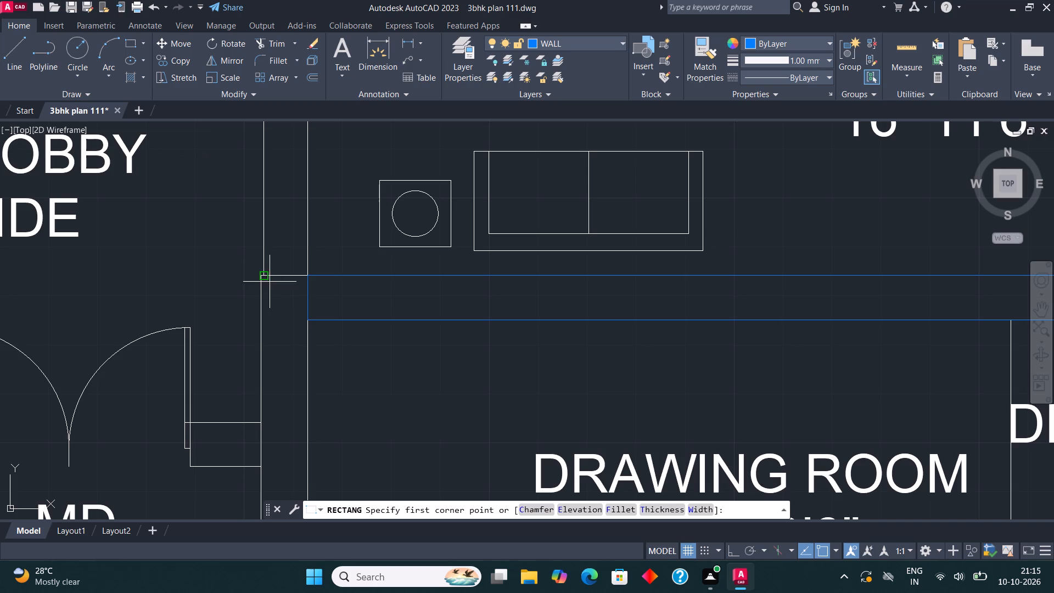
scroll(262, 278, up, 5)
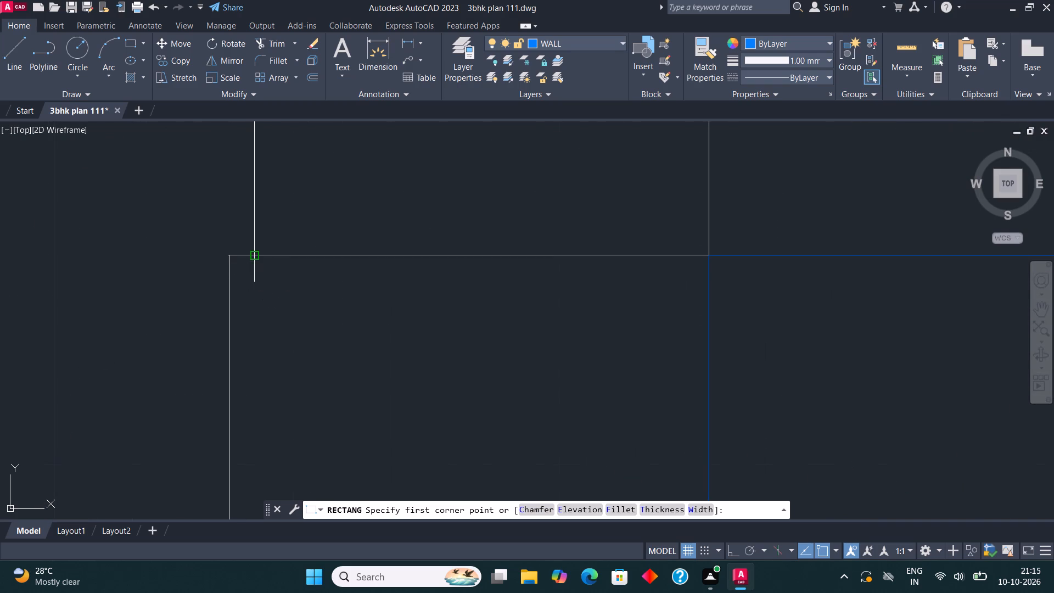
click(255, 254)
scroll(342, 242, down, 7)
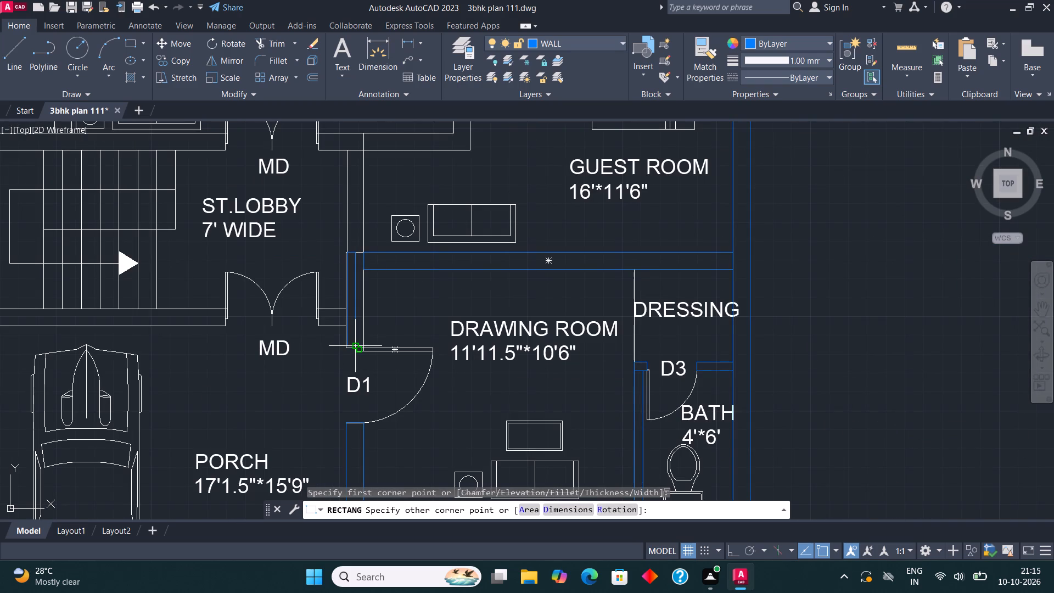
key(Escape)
Move the lobby-side line of the guest room wall onto the outer corner of the drawing room wall.
scroll(358, 208, up, 2)
click(324, 236)
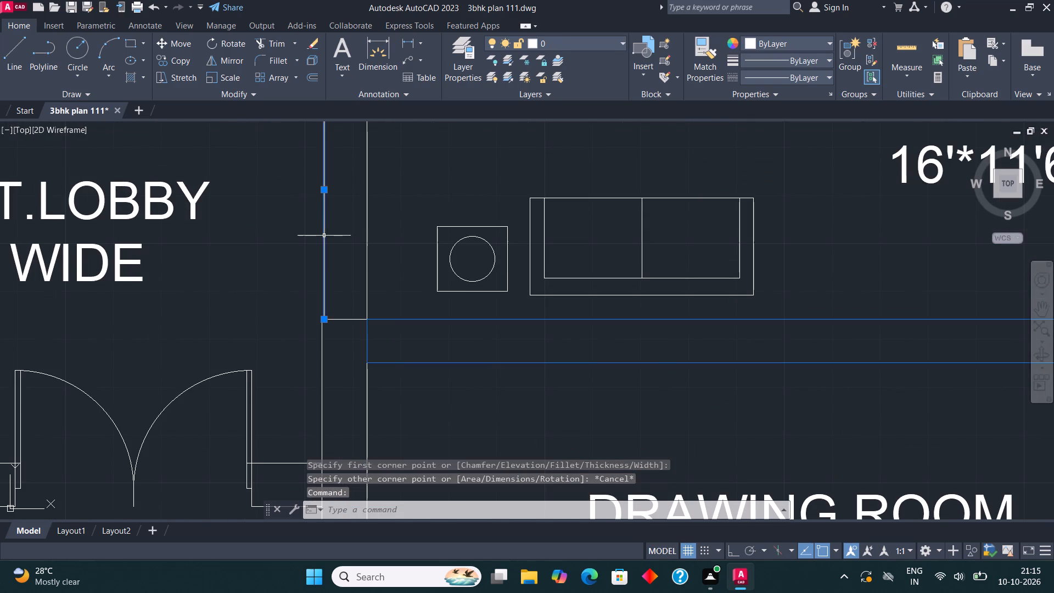
middle_drag(333, 245, 338, 275)
click(176, 42)
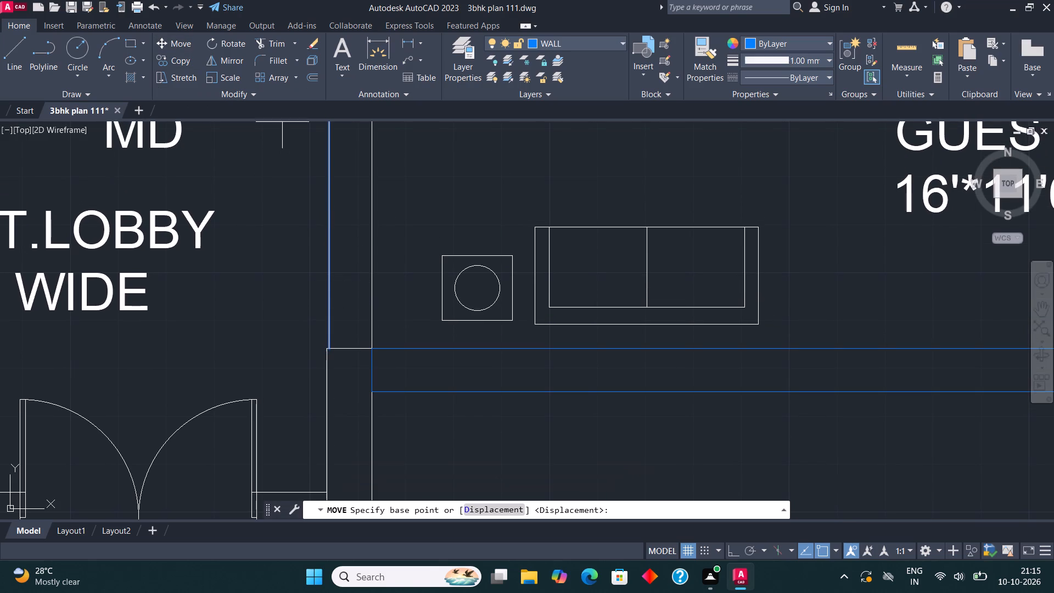
scroll(335, 339, up, 4)
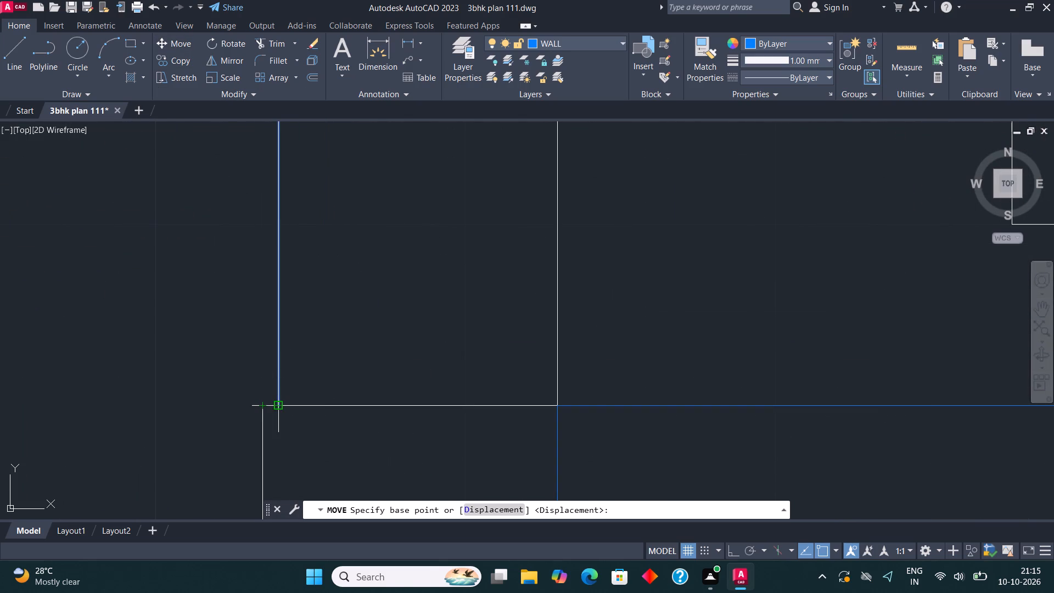
click(277, 405)
click(263, 405)
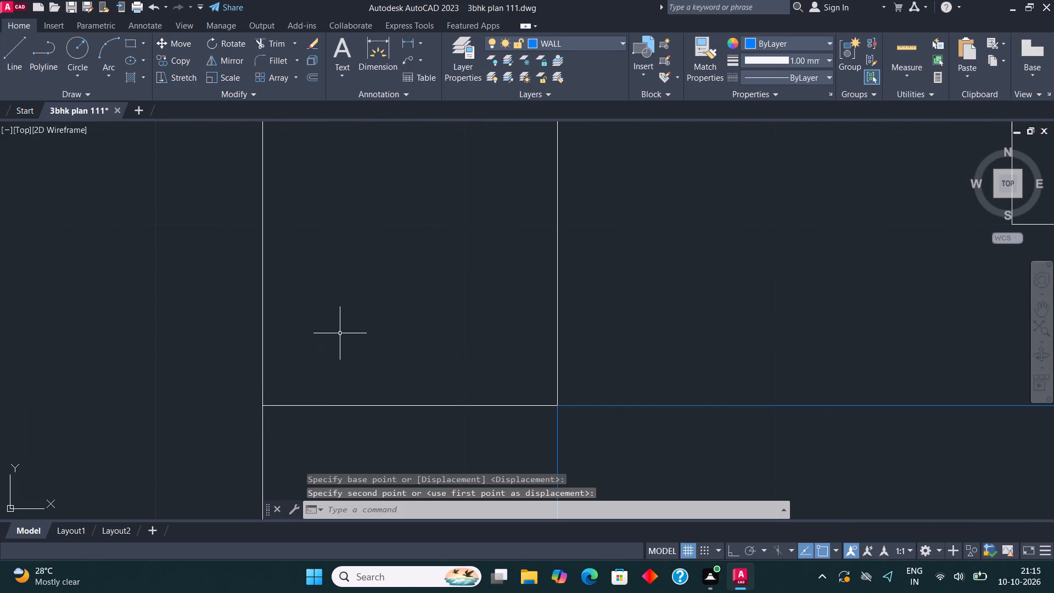
Draw a rectangle on the WALL layer over the wall between the stair lobby and the guest room.
scroll(340, 332, down, 4)
middle_drag(356, 362, 370, 372)
scroll(378, 323, down, 1)
middle_drag(375, 322, 368, 371)
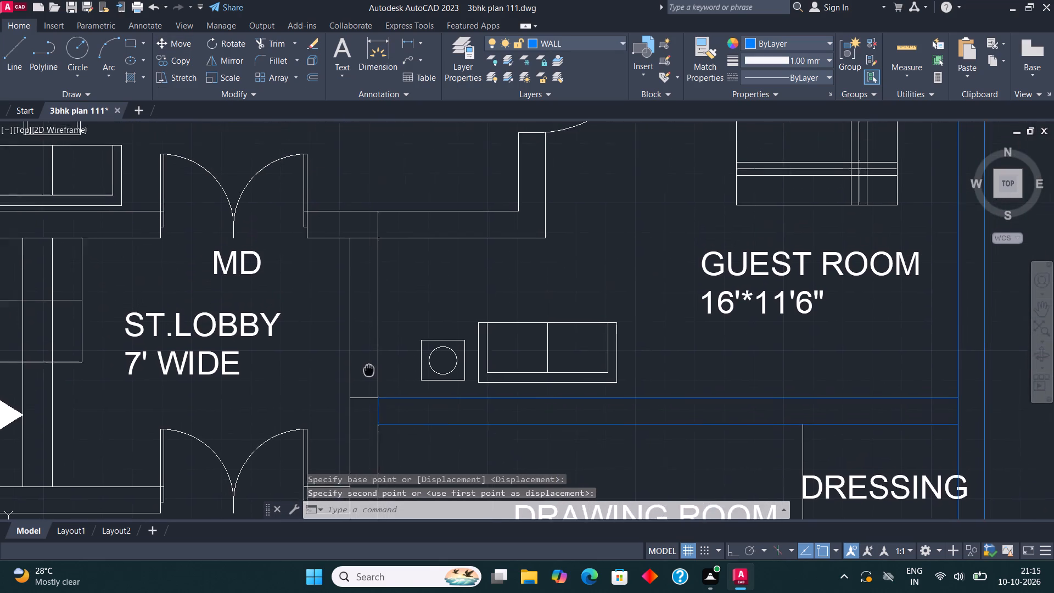
middle_drag(368, 371, 343, 381)
click(129, 42)
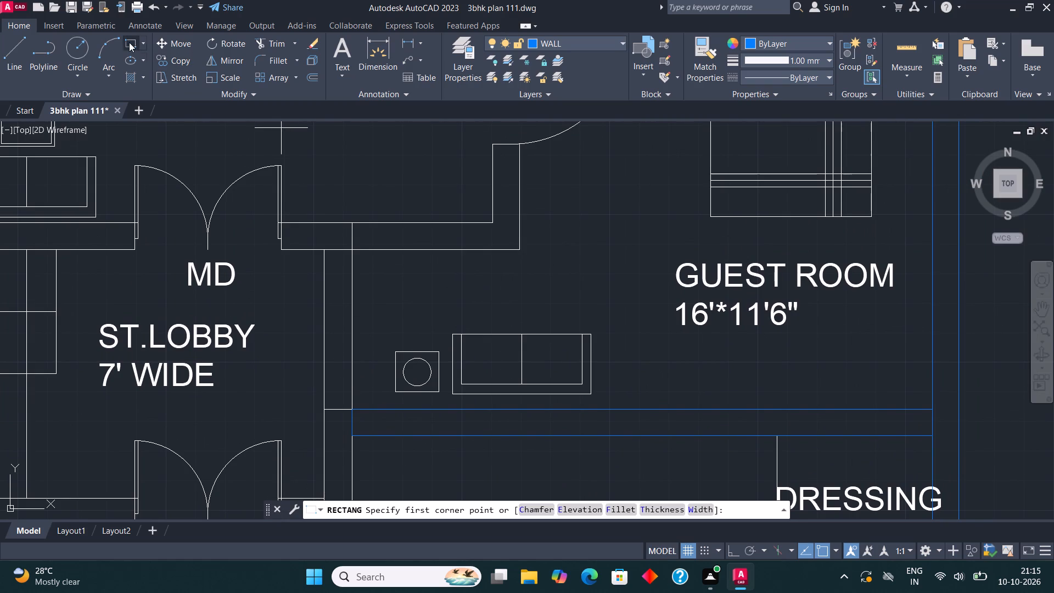
click(321, 248)
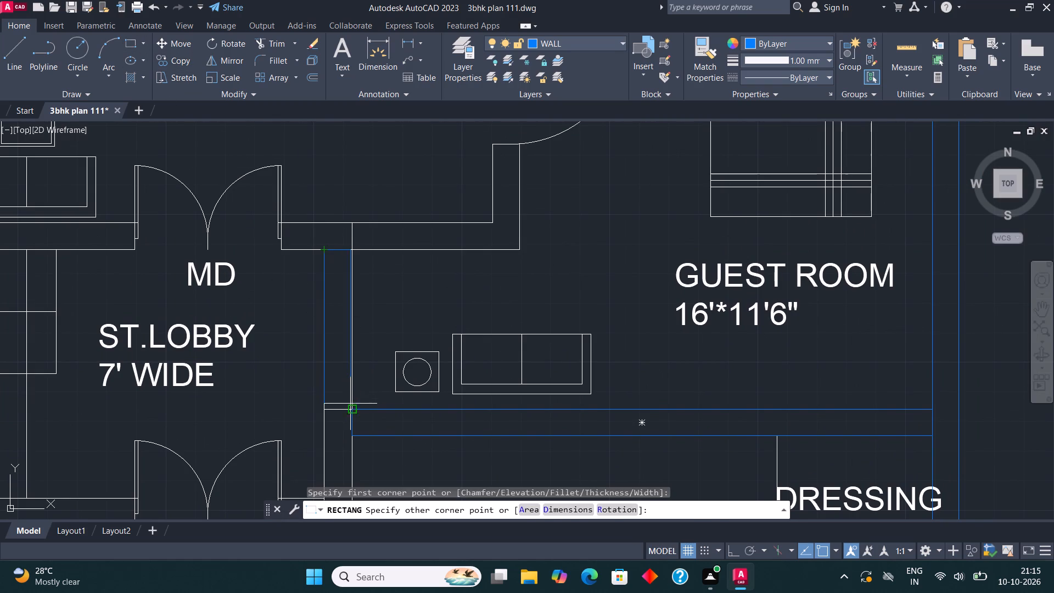
click(350, 404)
Draw a rectangle on the WALL layer over the drawing room's lobby-side wall, from the guest room wall down to door D1.
click(130, 42)
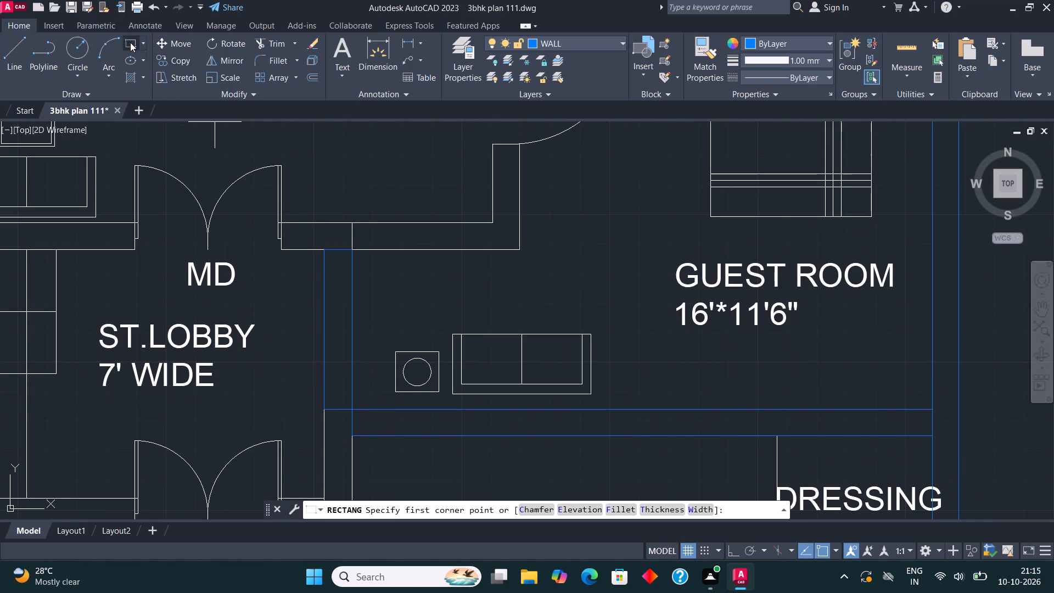
click(329, 413)
scroll(382, 320, down, 2)
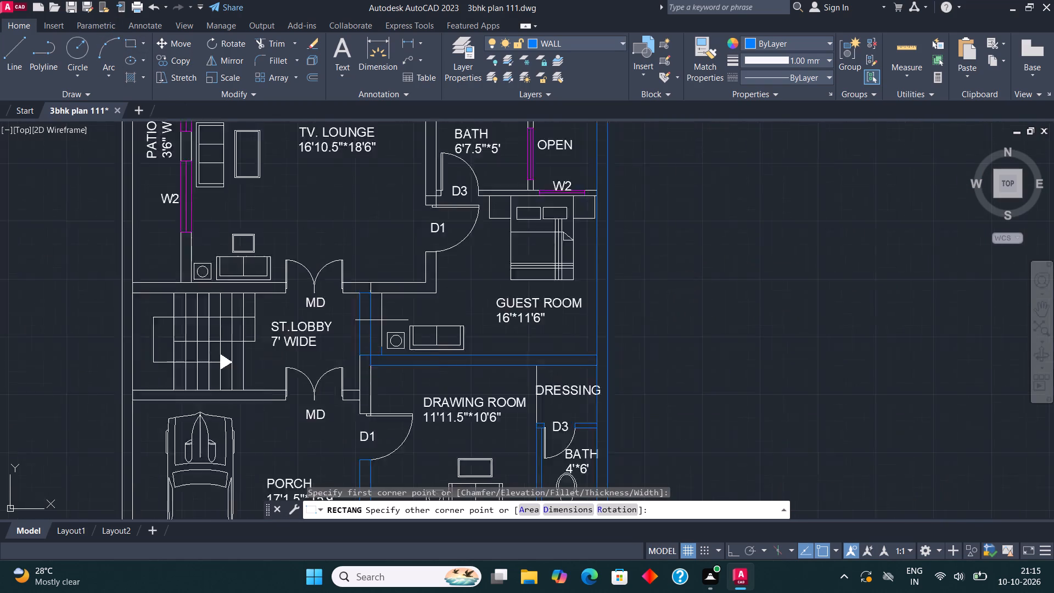
scroll(382, 320, down, 1)
scroll(373, 360, up, 3)
click(367, 435)
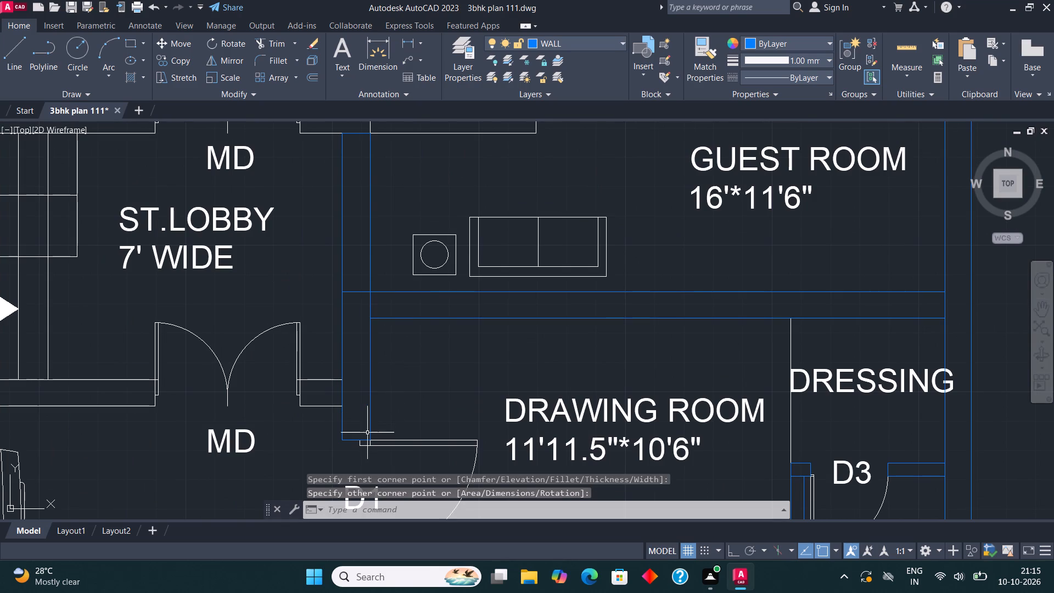
Draw a rectangle on the WALL layer over the short wall piece between the porch-side MD door and the drawing room wall.
middle_drag(454, 208, 457, 235)
middle_drag(483, 206, 487, 185)
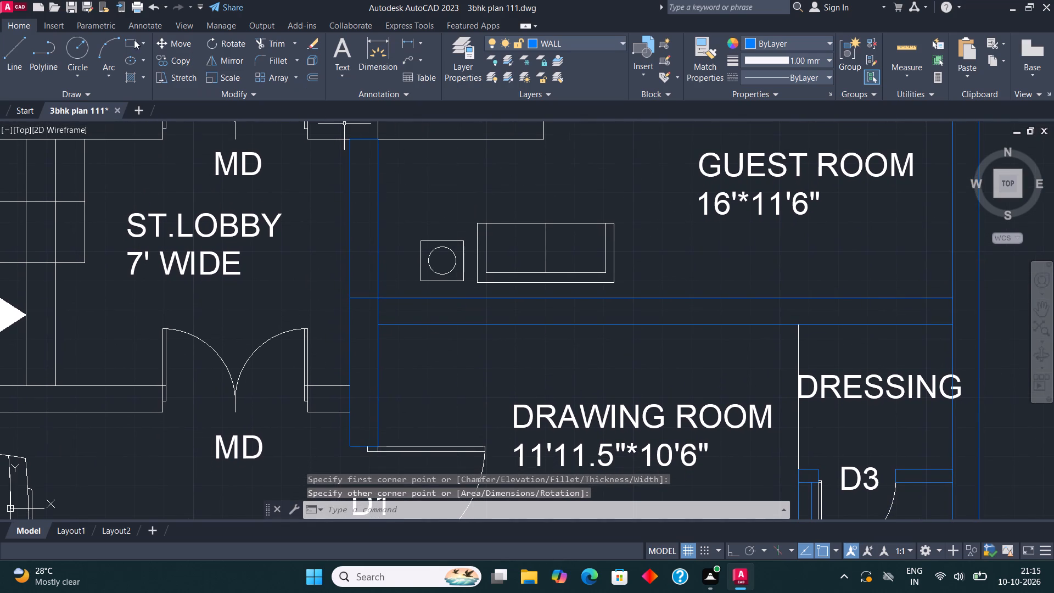
click(132, 40)
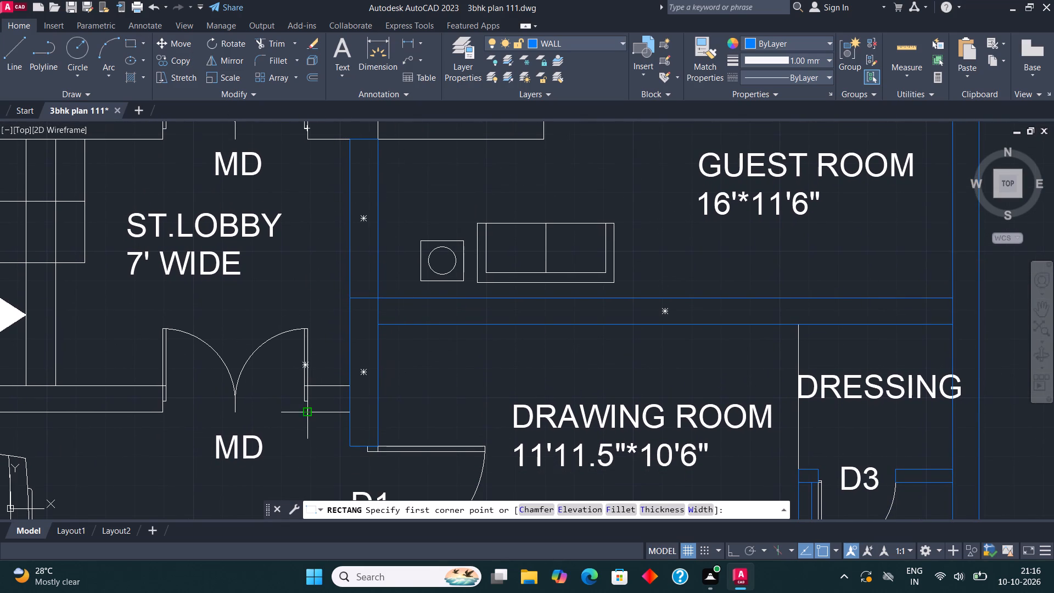
click(308, 415)
click(349, 385)
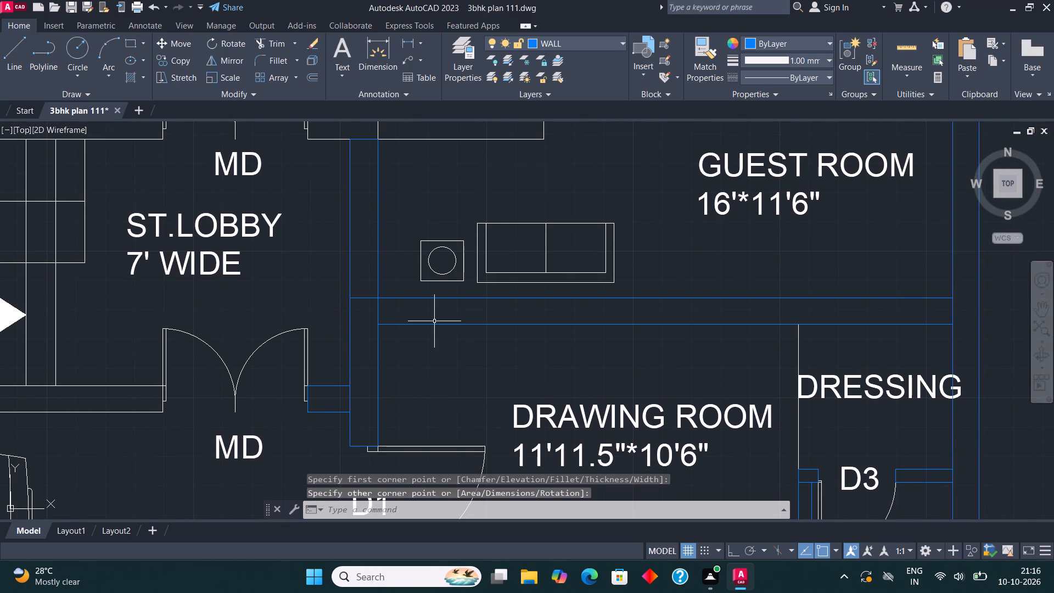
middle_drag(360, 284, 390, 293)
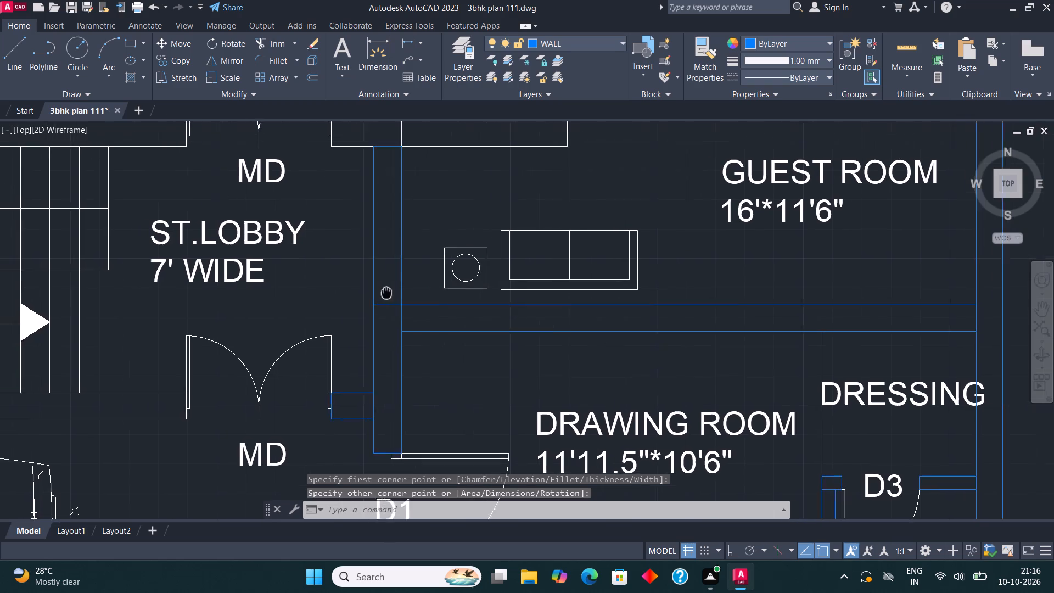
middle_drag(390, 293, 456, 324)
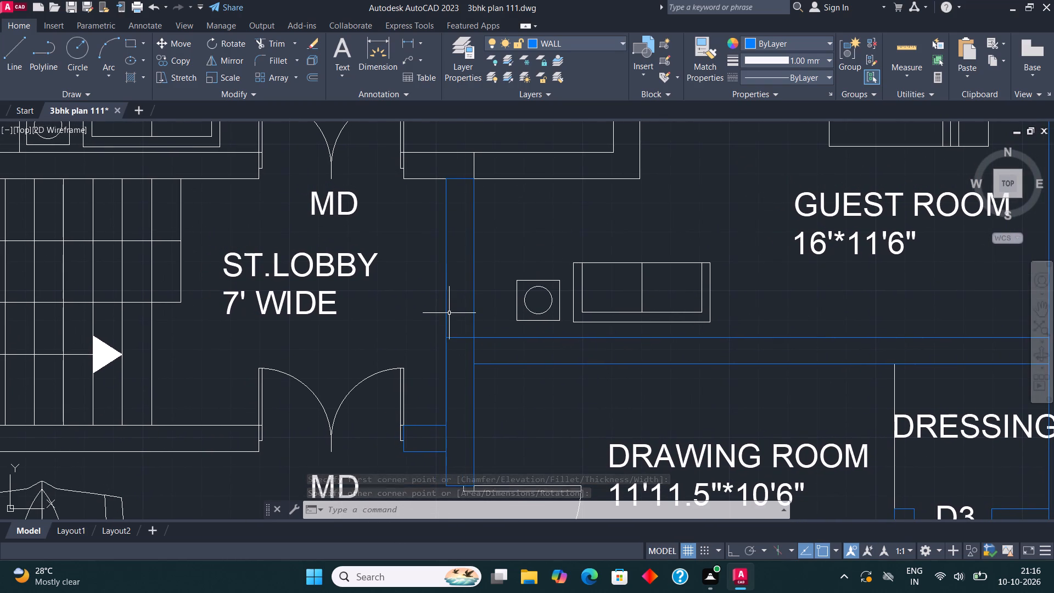
Draw a rectangle on the WALL layer over the wall between the stair lobby and the porch, from the outer wall to the MD door.
middle_drag(429, 287, 625, 236)
middle_drag(439, 370, 447, 370)
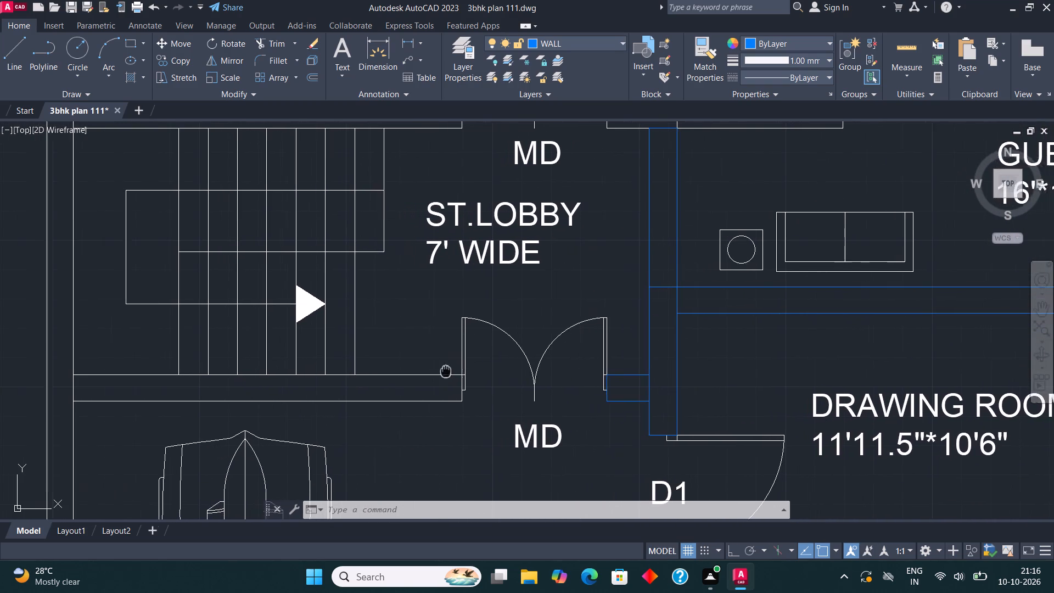
middle_drag(447, 370, 474, 368)
click(128, 42)
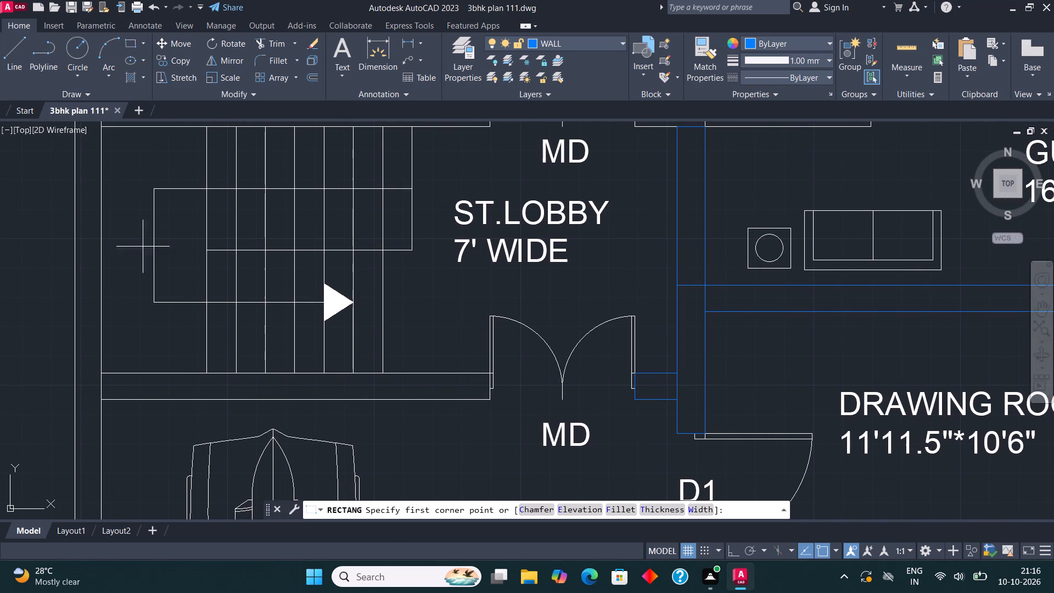
click(100, 401)
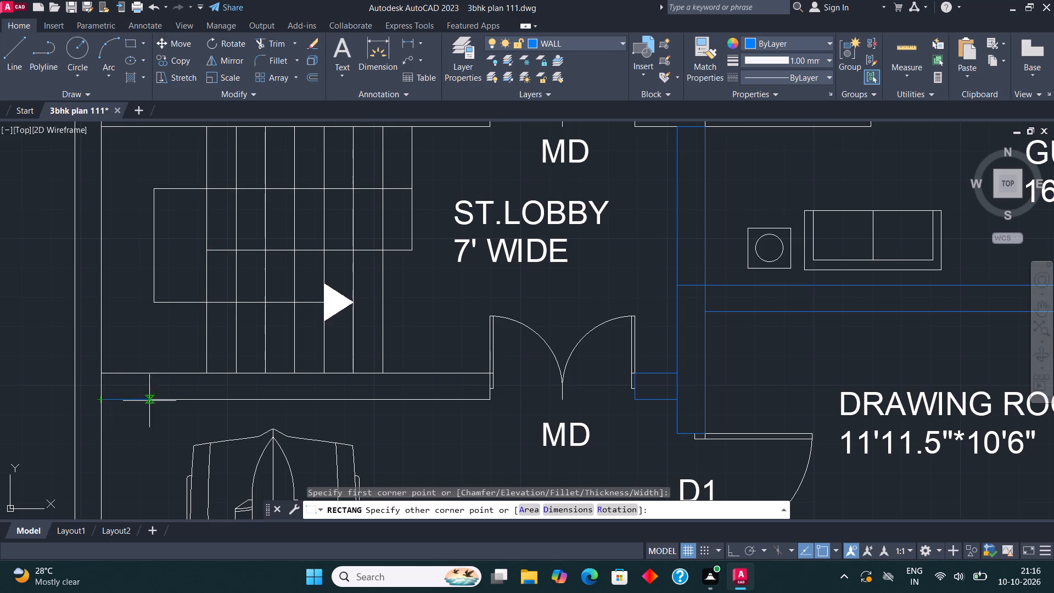
click(490, 374)
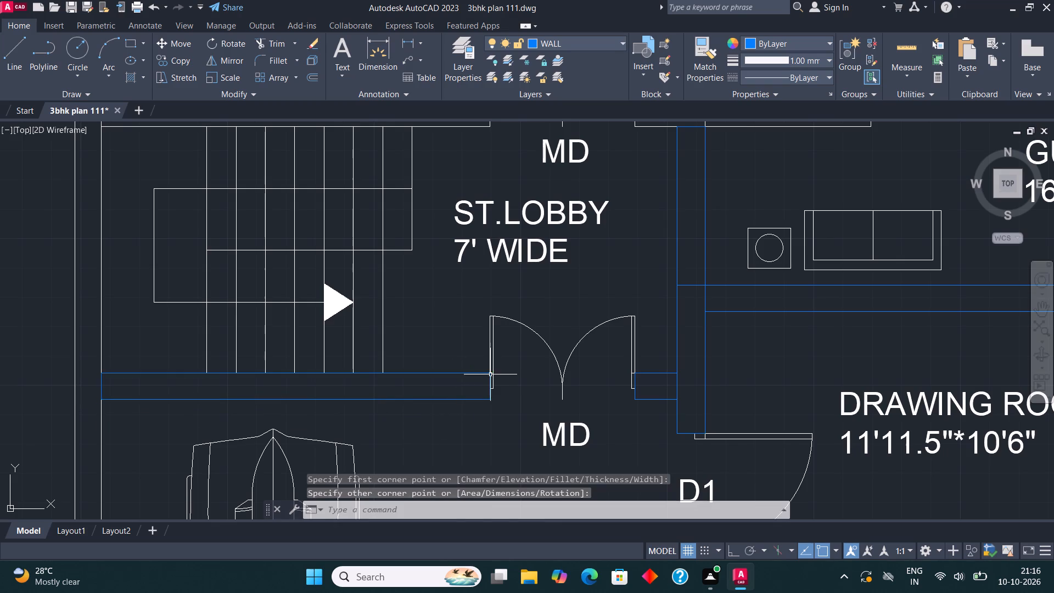
Draw a rectangle on the WALL layer over the porch-side outer wall, from the gate pillar up to the rear wall at the dressing.
scroll(467, 317, down, 2)
middle_drag(456, 310, 414, 262)
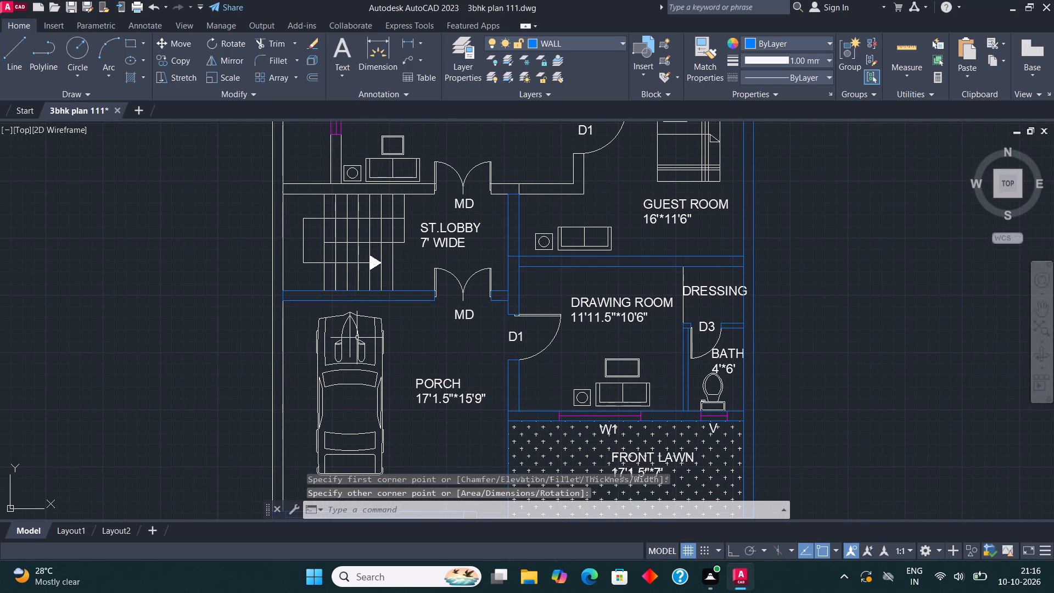
click(131, 45)
scroll(411, 203, down, 1)
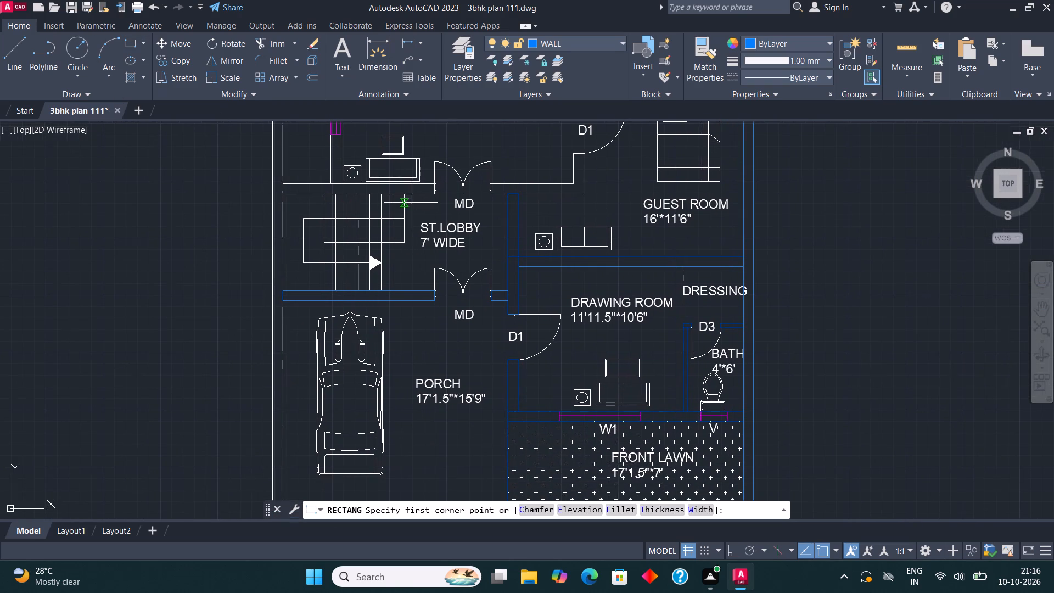
scroll(411, 203, down, 1)
scroll(330, 302, up, 3)
scroll(452, 384, up, 2)
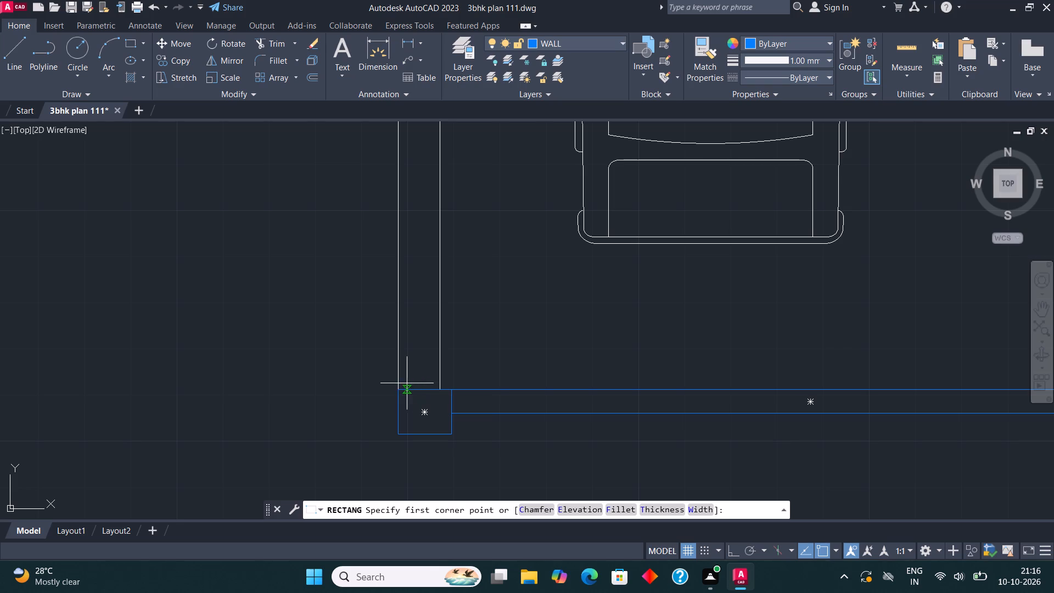
click(400, 388)
scroll(400, 388, down, 4)
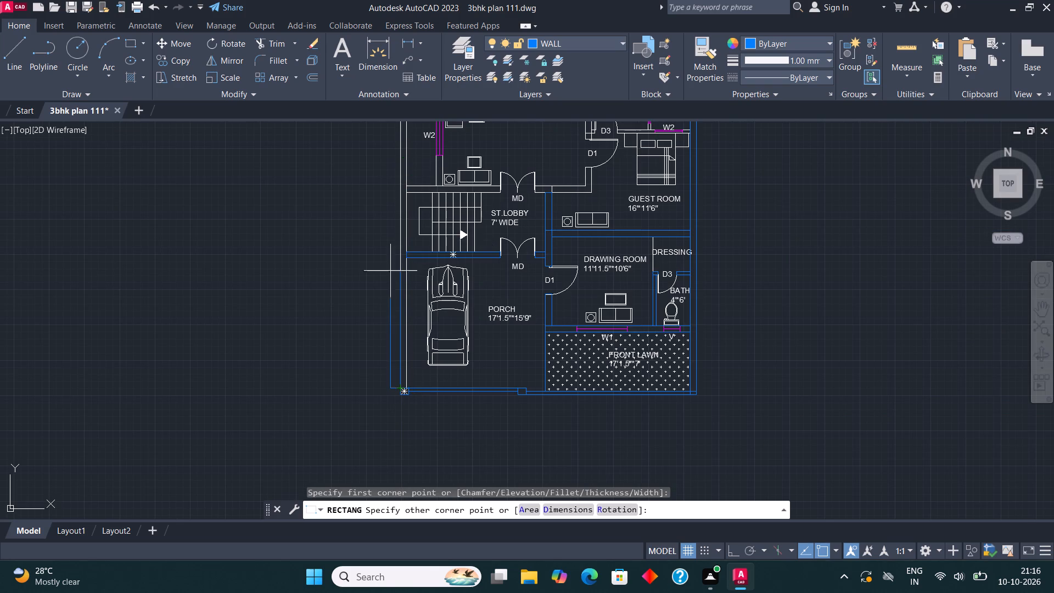
scroll(390, 400, down, 2)
scroll(394, 155, up, 3)
scroll(405, 206, up, 2)
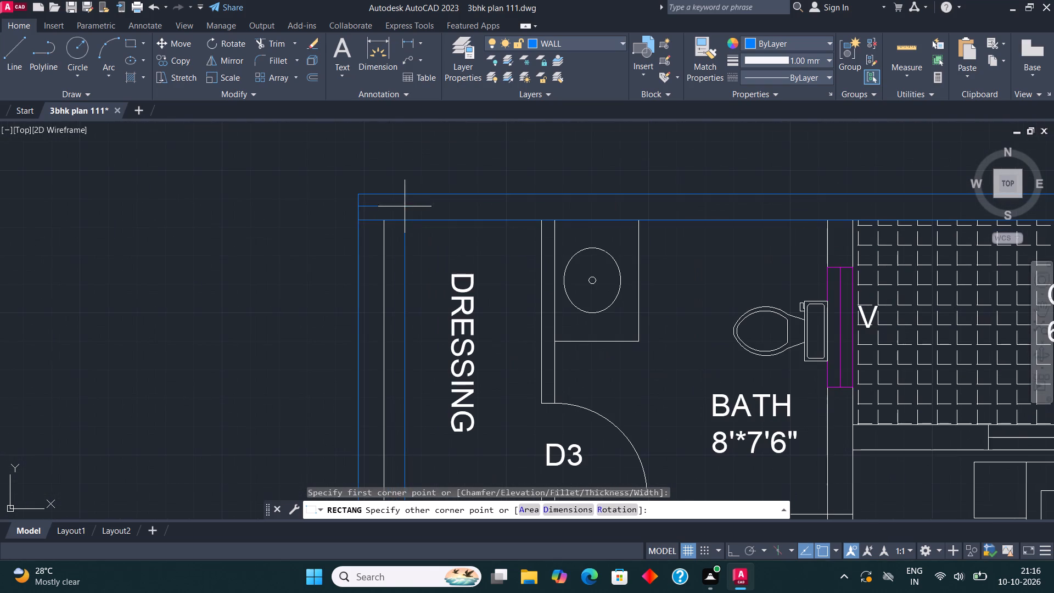
click(386, 223)
Draw a rectangle on the WALL layer over the wall between the dressing and the 8'*7'6" bath, down to door D3.
scroll(385, 217, down, 2)
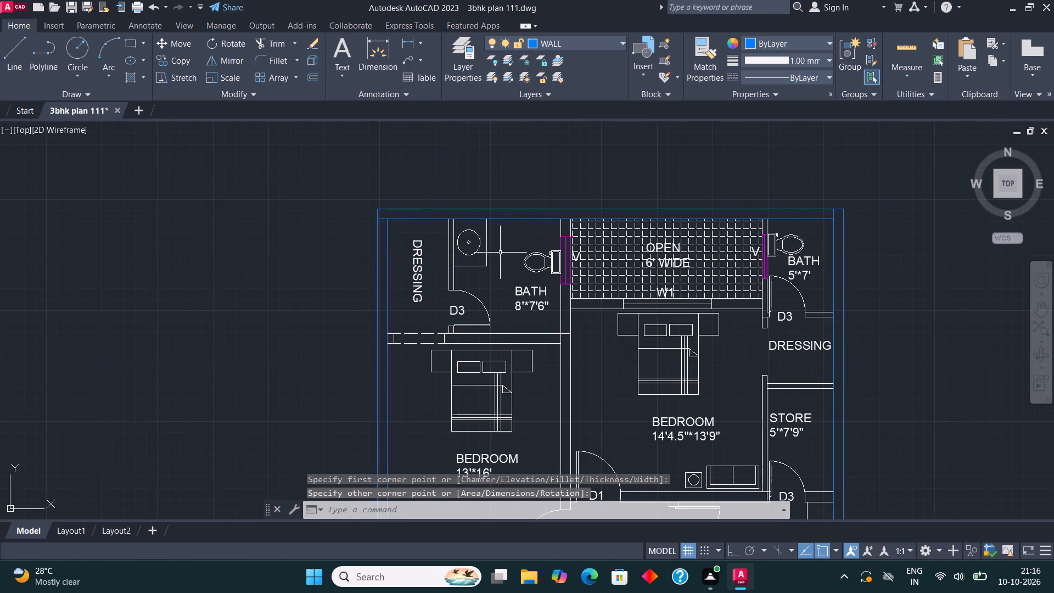
middle_drag(487, 253, 472, 253)
scroll(472, 253, up, 2)
middle_drag(369, 234, 294, 300)
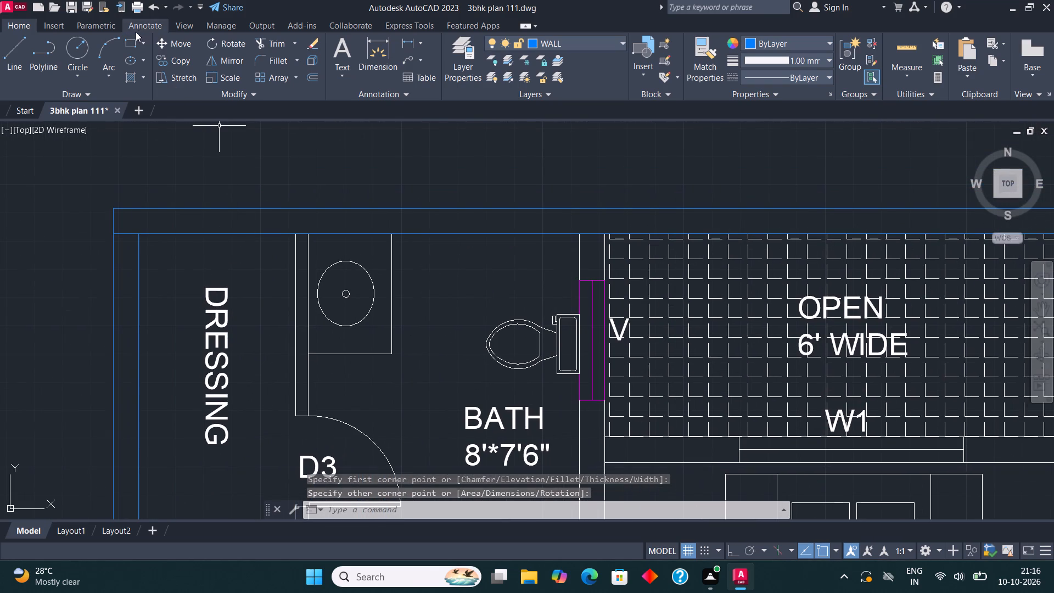
click(126, 48)
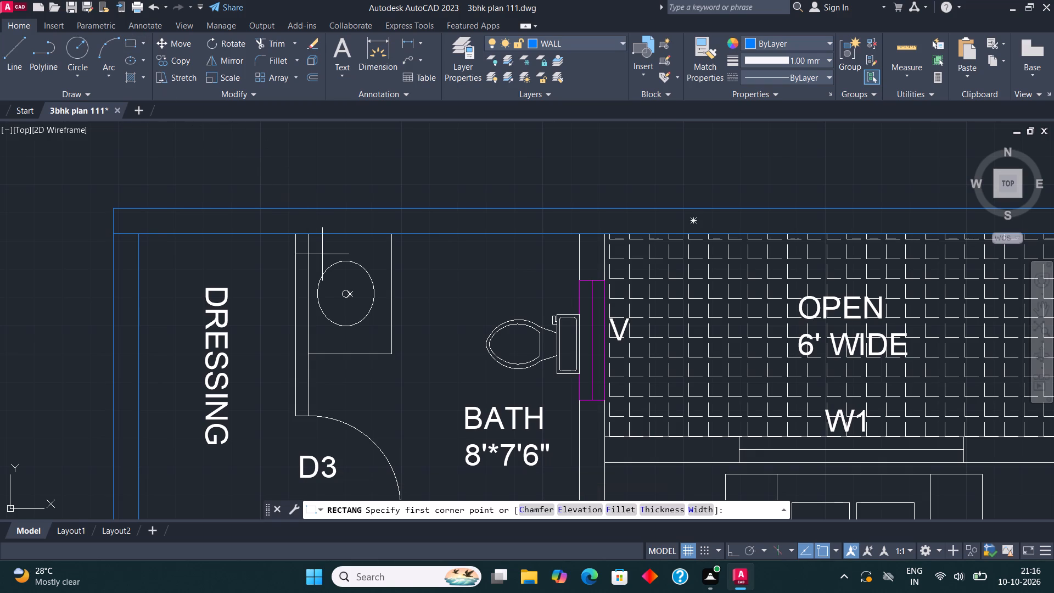
click(296, 236)
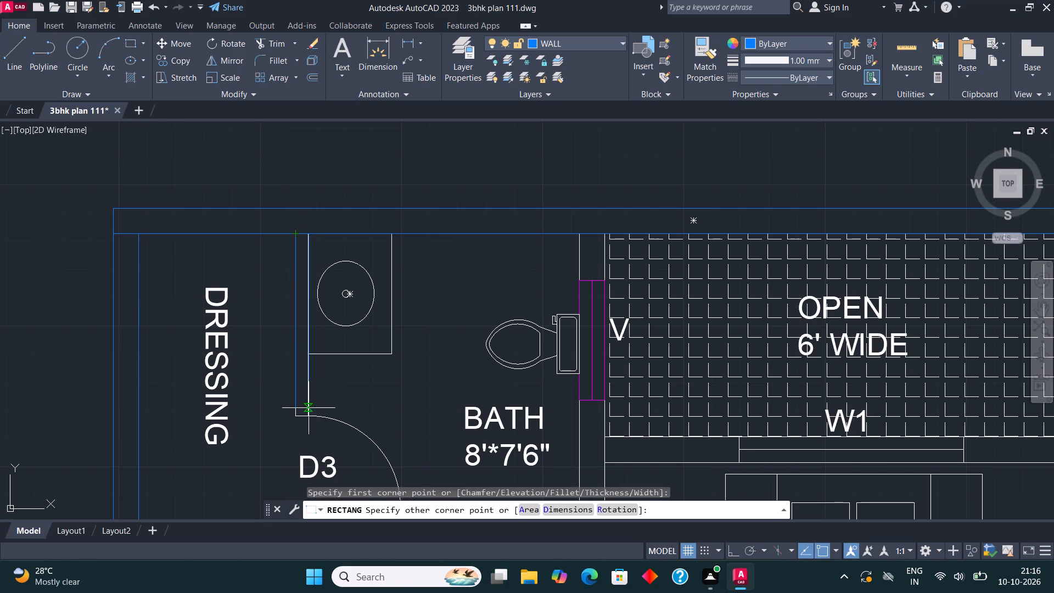
click(310, 414)
Draw rectangles on the WALL layer over both solid pieces of the wall above the 13'*16' bedroom, either side of the dashed dressing opening.
click(130, 48)
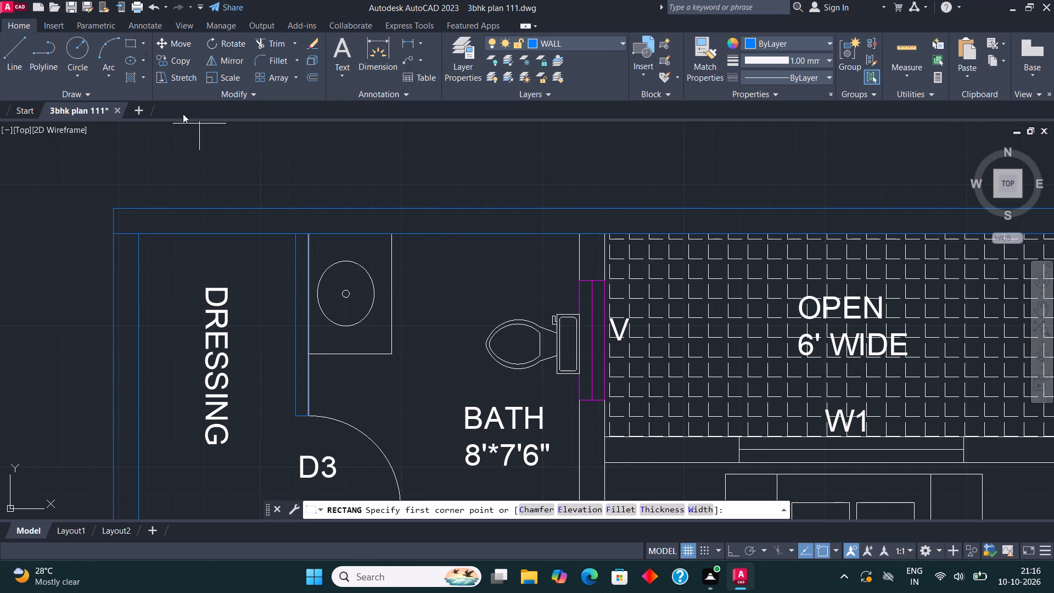
scroll(234, 187, down, 2)
scroll(273, 333, up, 2)
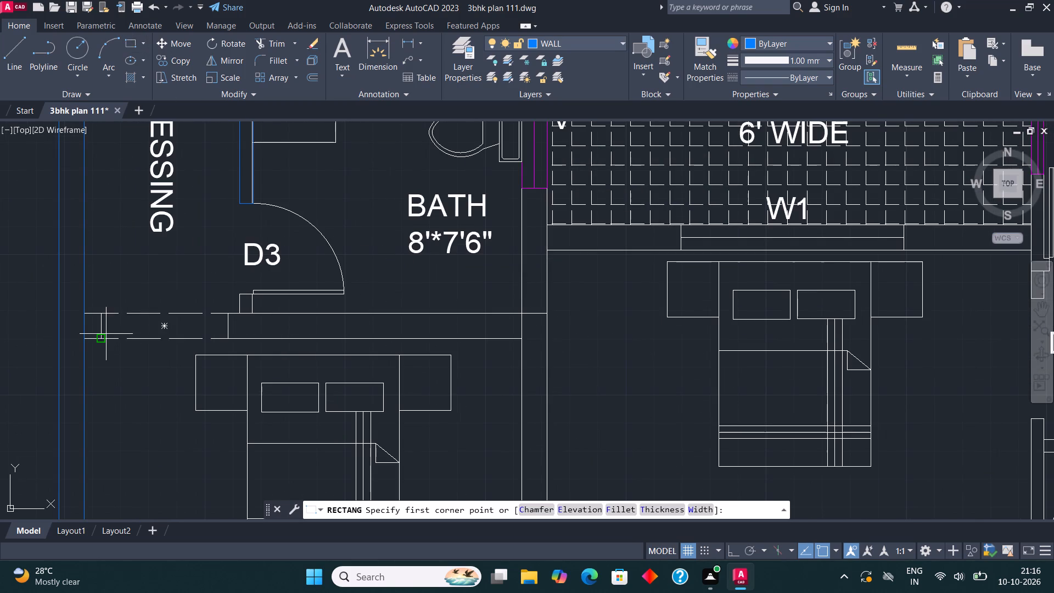
click(104, 340)
click(84, 312)
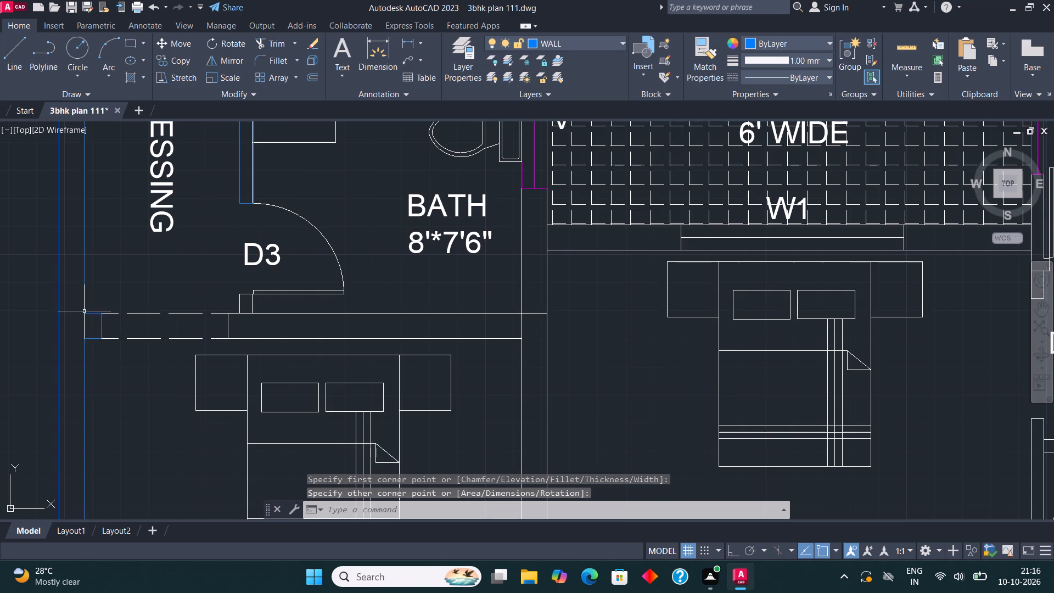
click(131, 48)
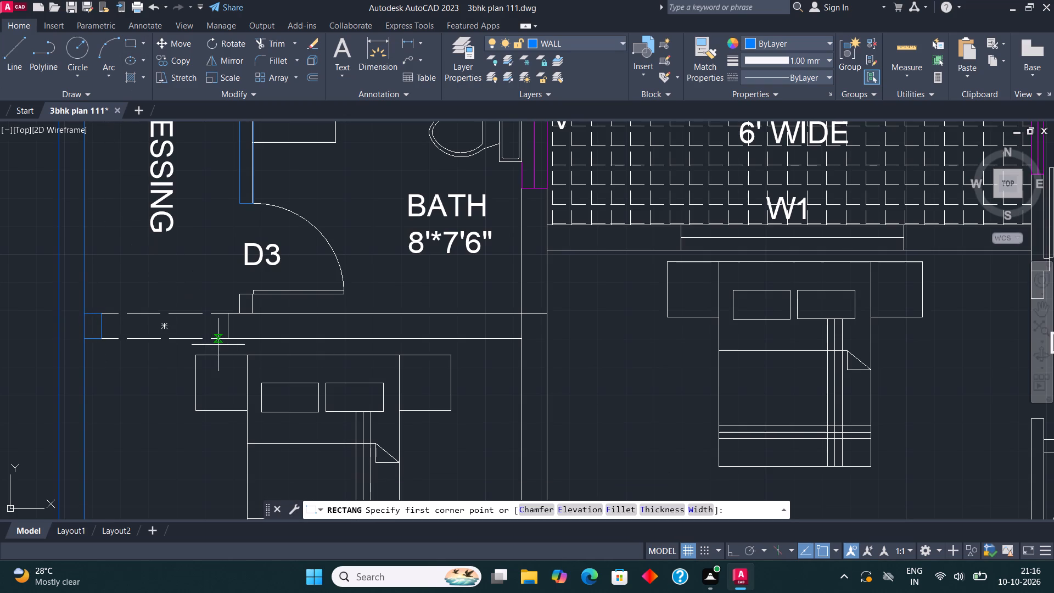
click(223, 340)
click(517, 313)
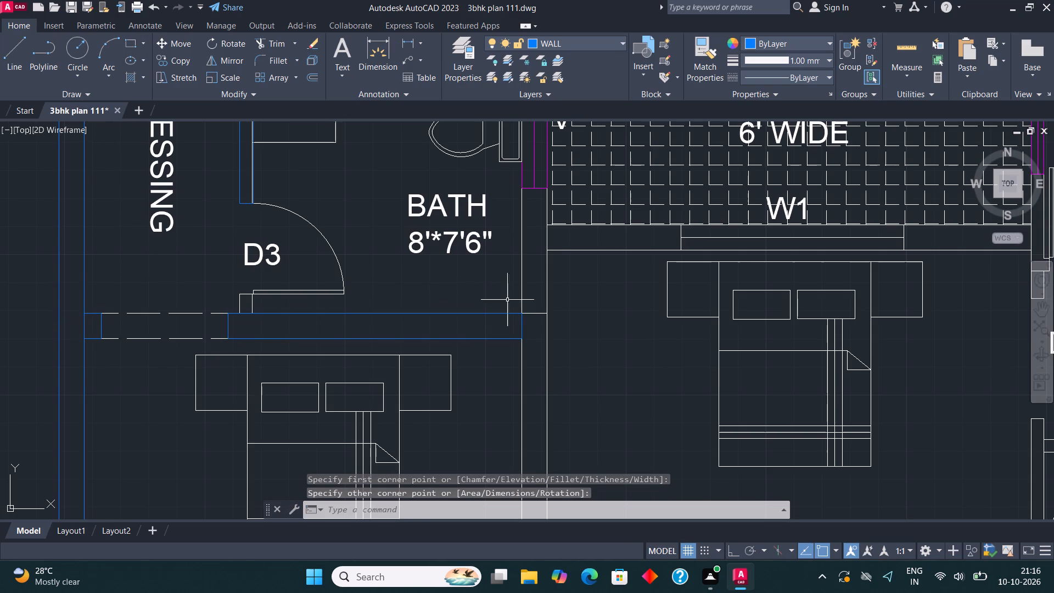
Draw a rectangle on the WALL layer over the wall between the two bedrooms, from the bath ventilator V down to door D1.
click(134, 43)
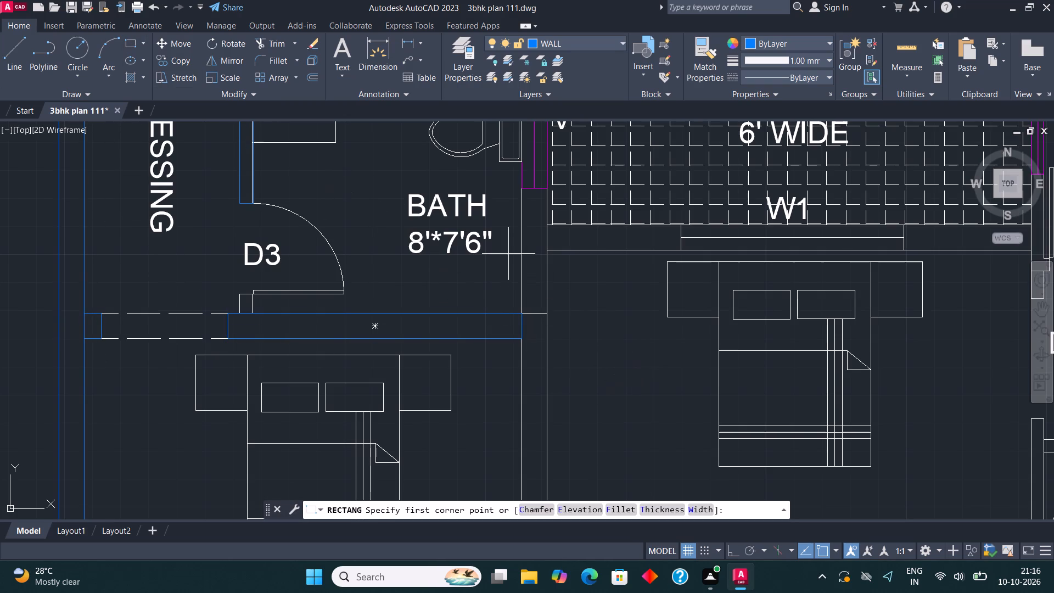
click(521, 191)
scroll(554, 321, down, 3)
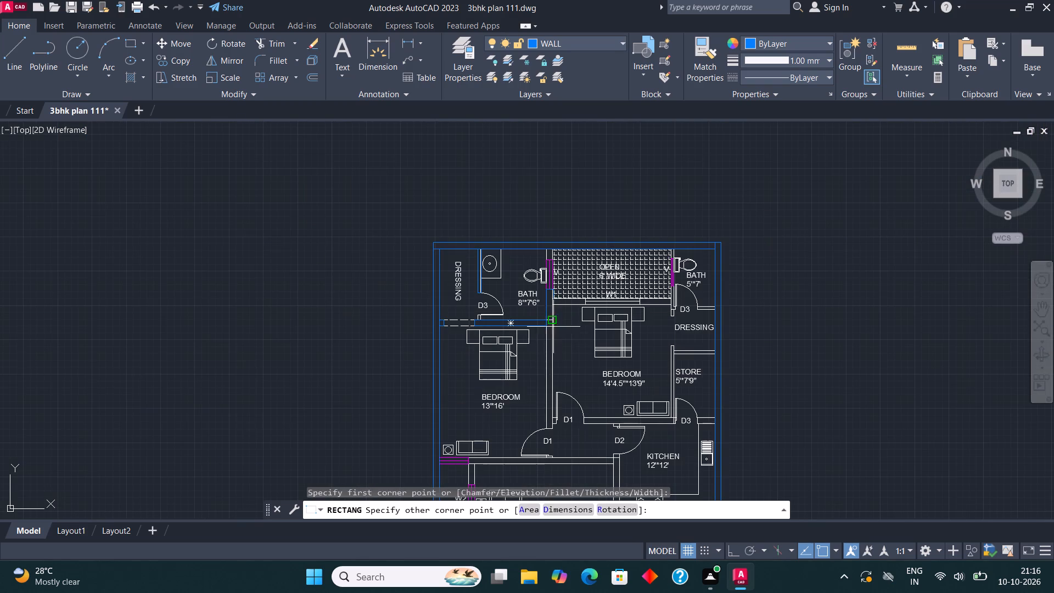
scroll(552, 427, up, 3)
click(550, 437)
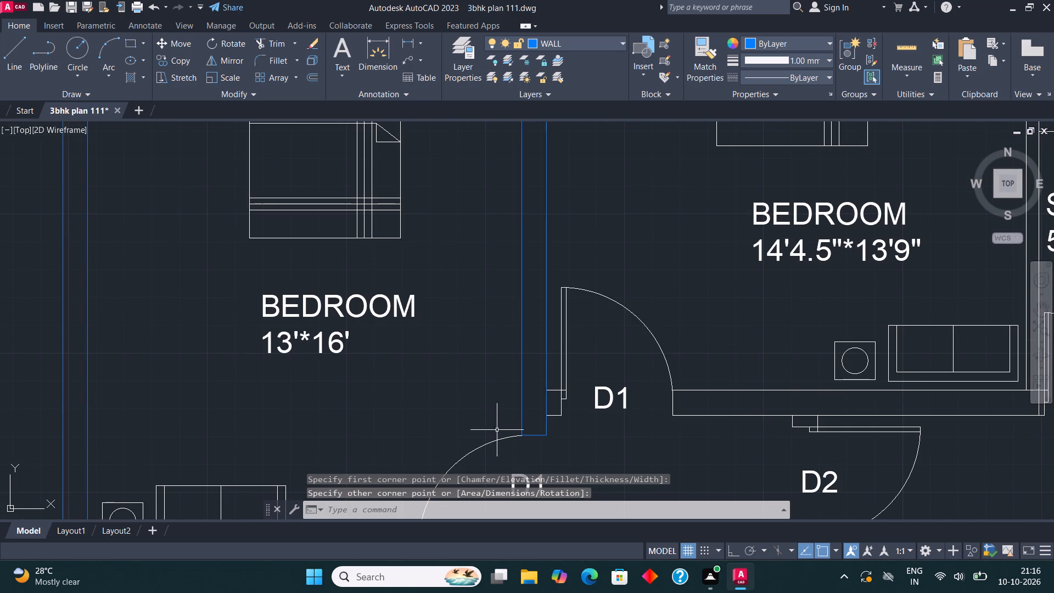
Draw a rectangle on the WALL layer over the wall between the 14'4.5"*13'9" bedroom and the kitchen, from door D1 to the store wall.
click(127, 44)
scroll(94, 210, down, 2)
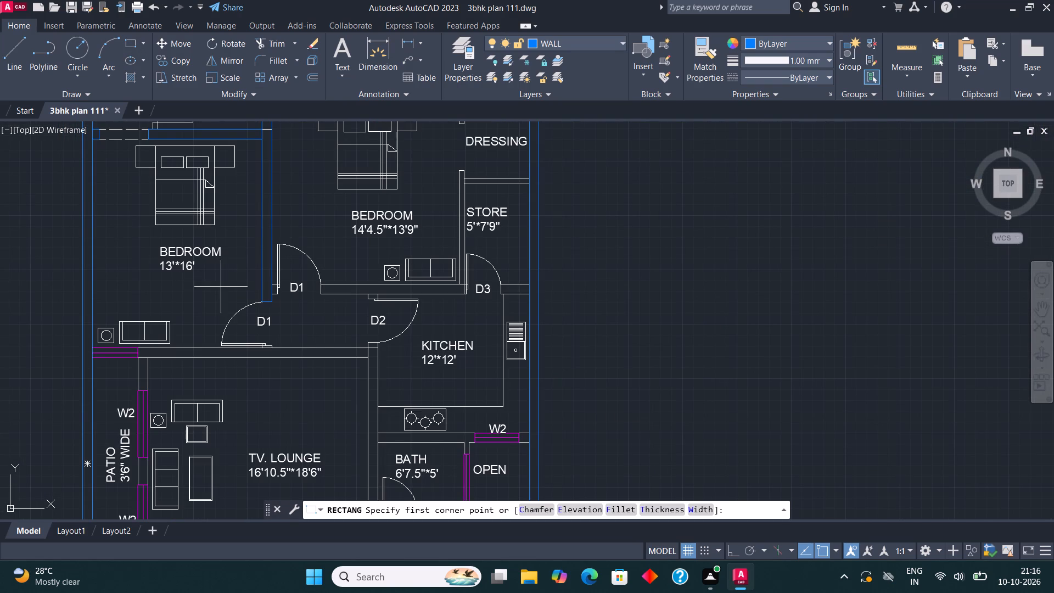
middle_drag(340, 306, 346, 334)
scroll(346, 334, up, 2)
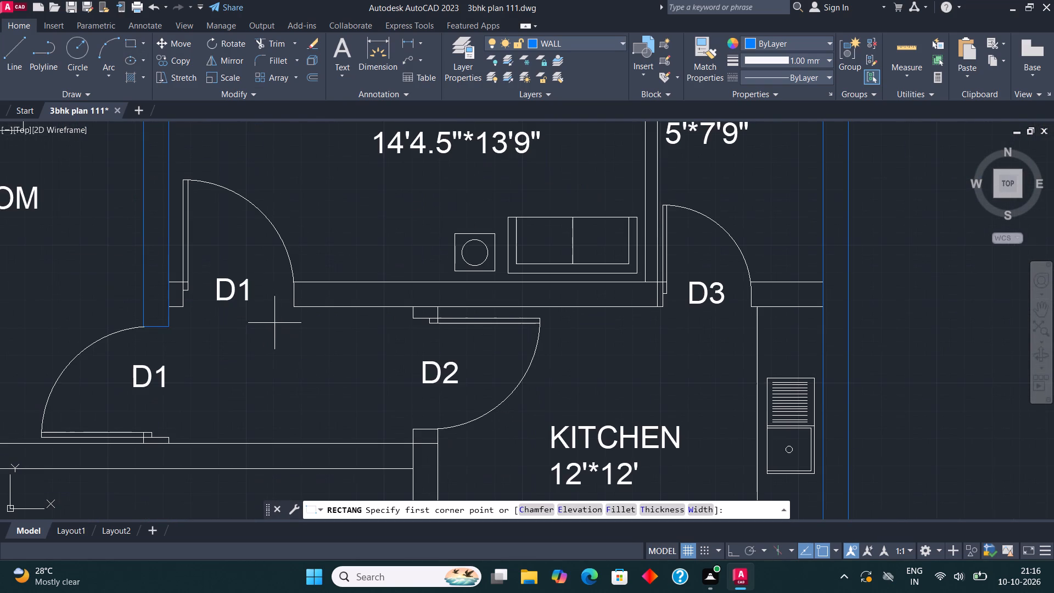
click(294, 306)
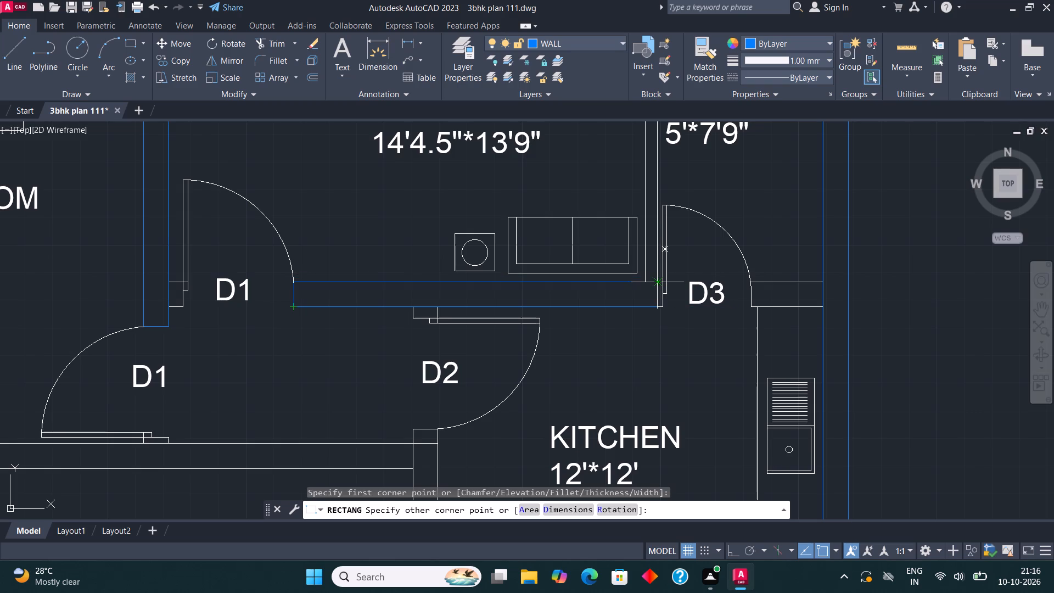
click(654, 282)
Draw a rectangle on the WALL layer over the short wall piece between the store's door D3 and the outer wall.
middle_drag(479, 281, 373, 430)
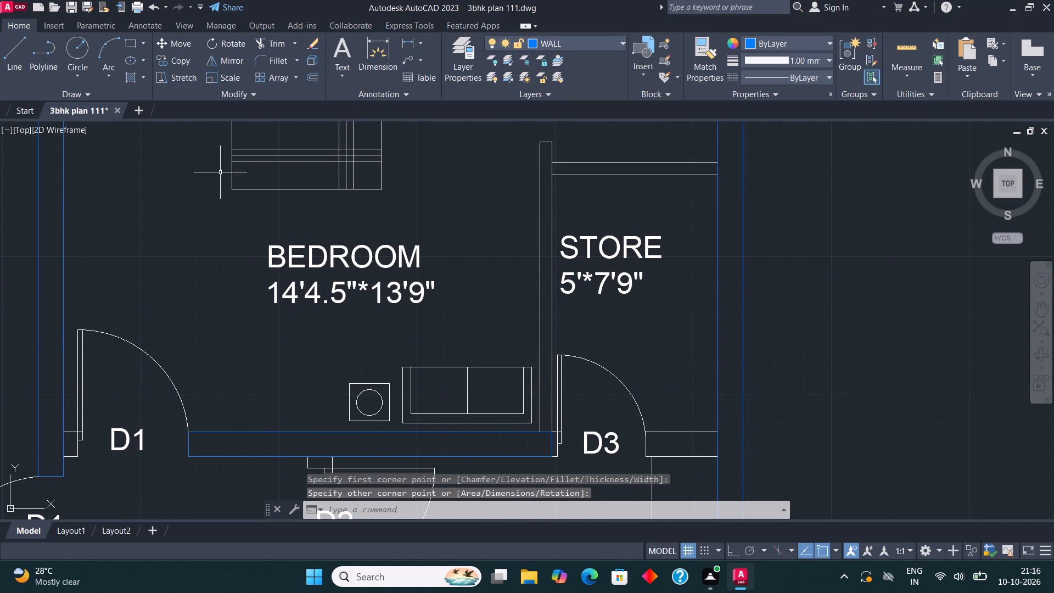
click(128, 42)
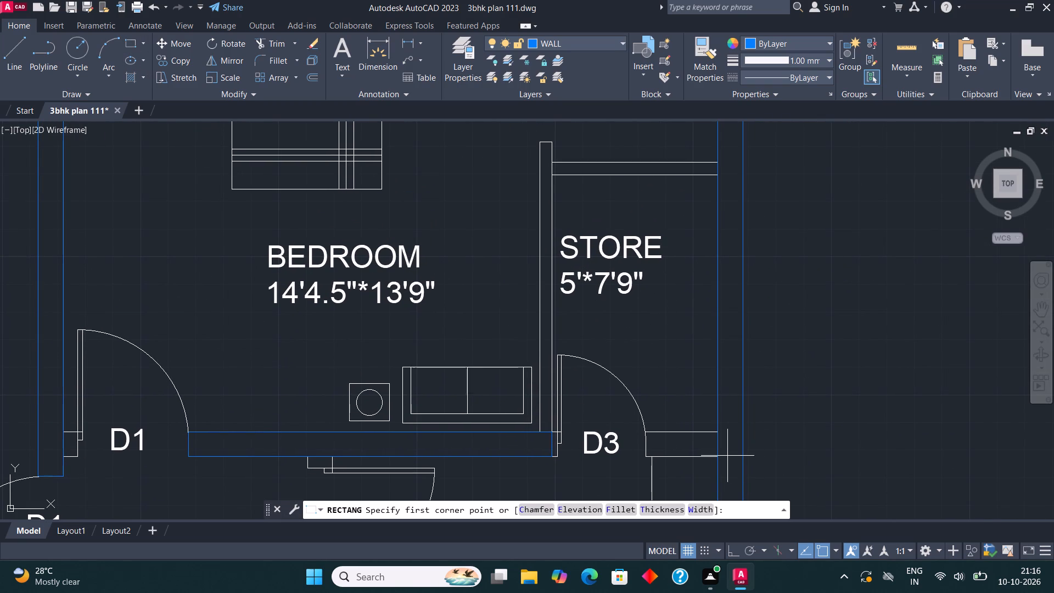
click(721, 457)
click(649, 435)
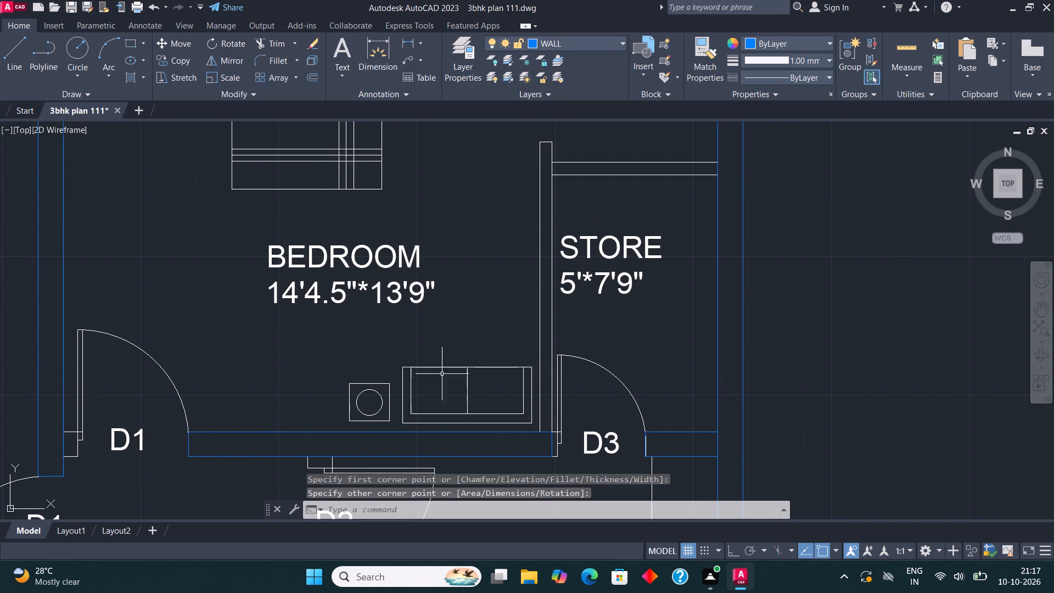
Draw rectangles on the WALL layer over the store's wall to the dressing and its wall to the 14'4.5"*13'9" bedroom.
click(125, 41)
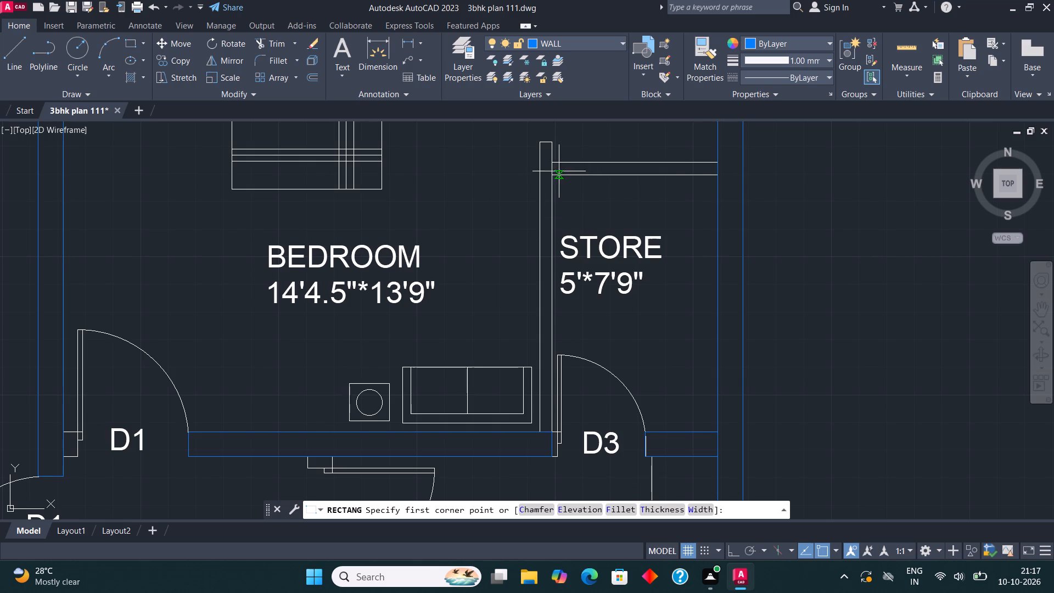
click(715, 165)
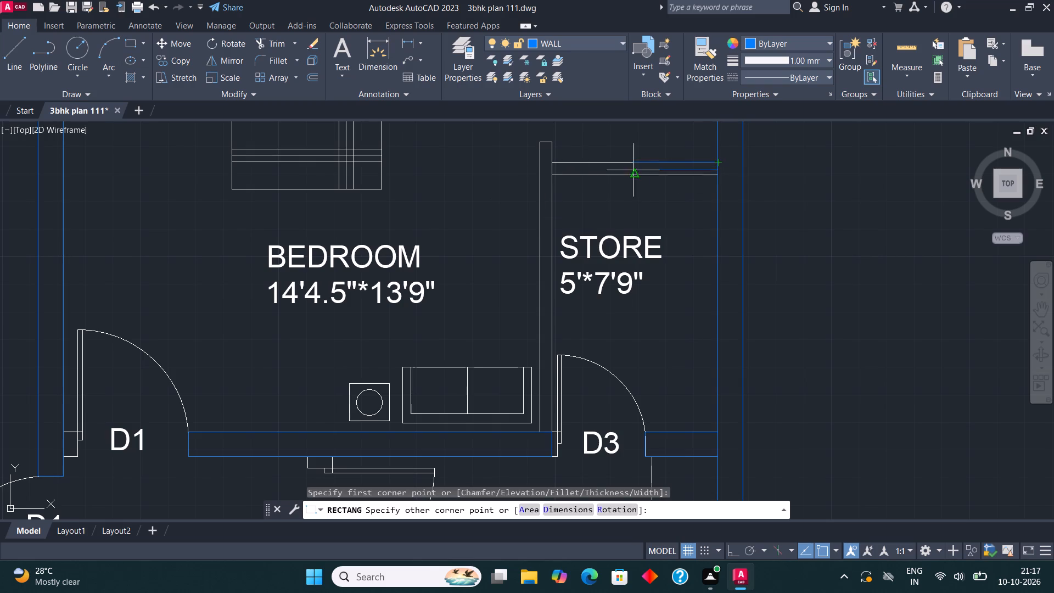
click(555, 171)
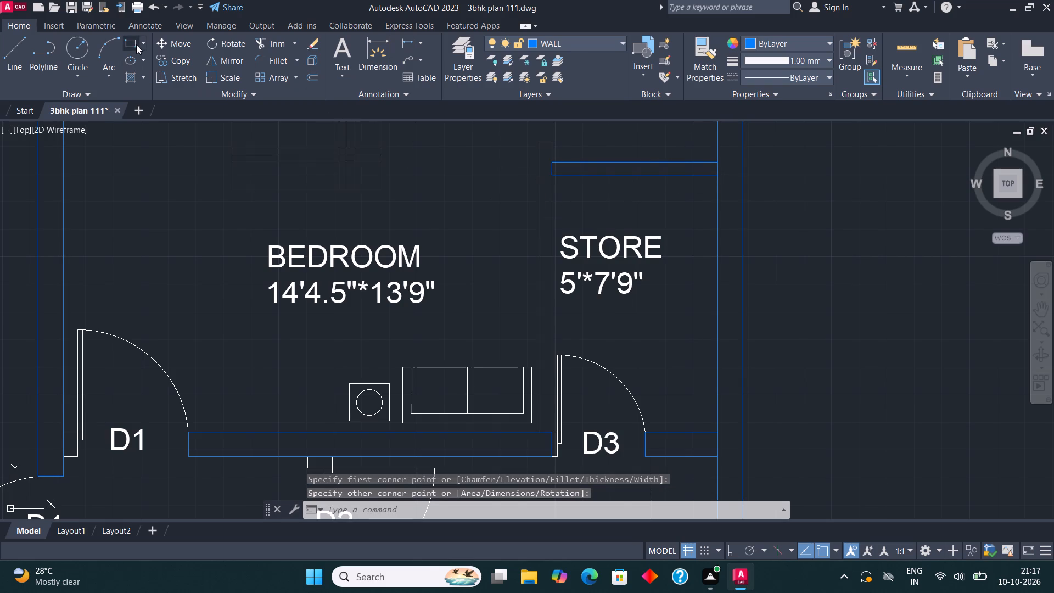
click(136, 44)
click(536, 137)
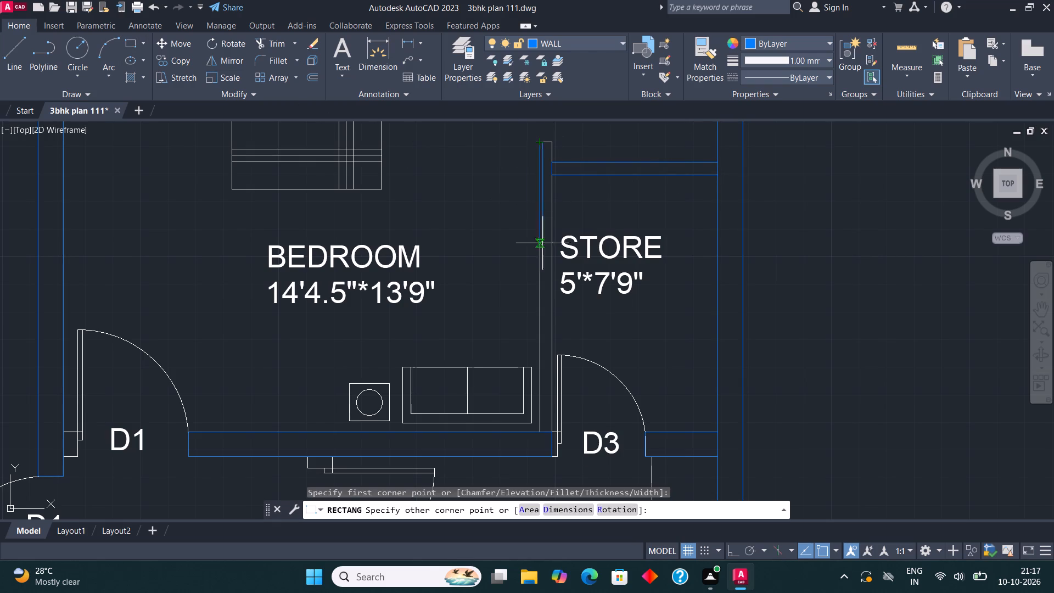
click(552, 431)
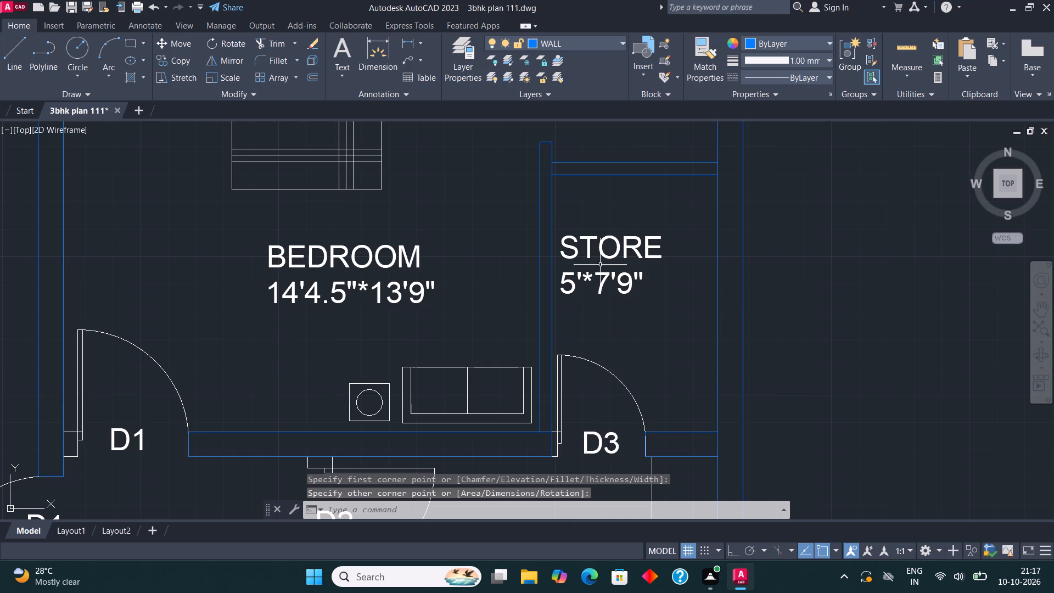
Trim the line crossing the wall beside door D3 between the 5'*7' bath and the dressing.
middle_drag(600, 264, 599, 503)
middle_drag(672, 244, 522, 301)
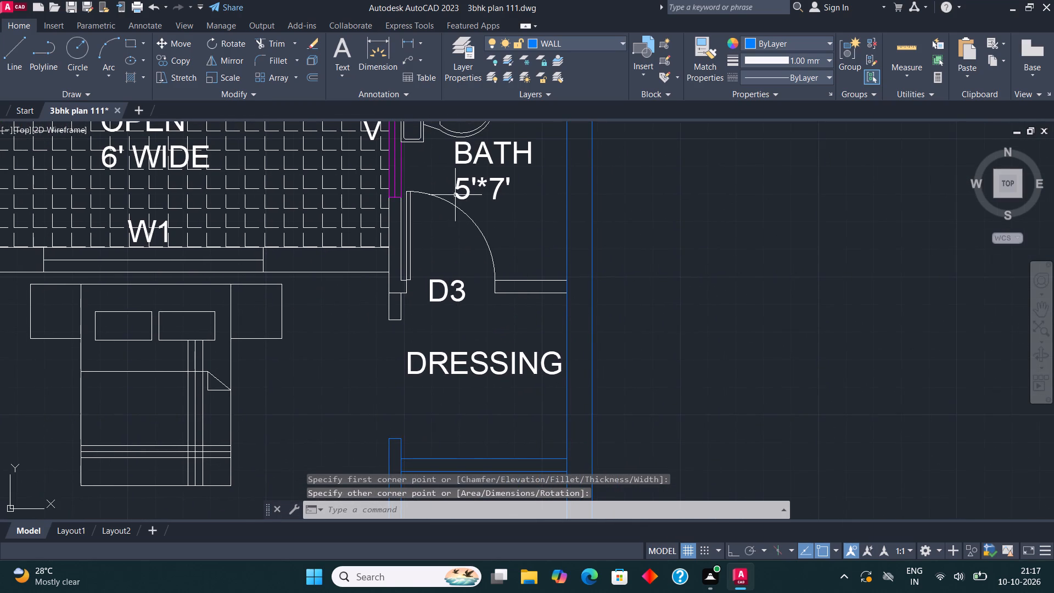
middle_drag(455, 195, 453, 224)
scroll(404, 338, up, 2)
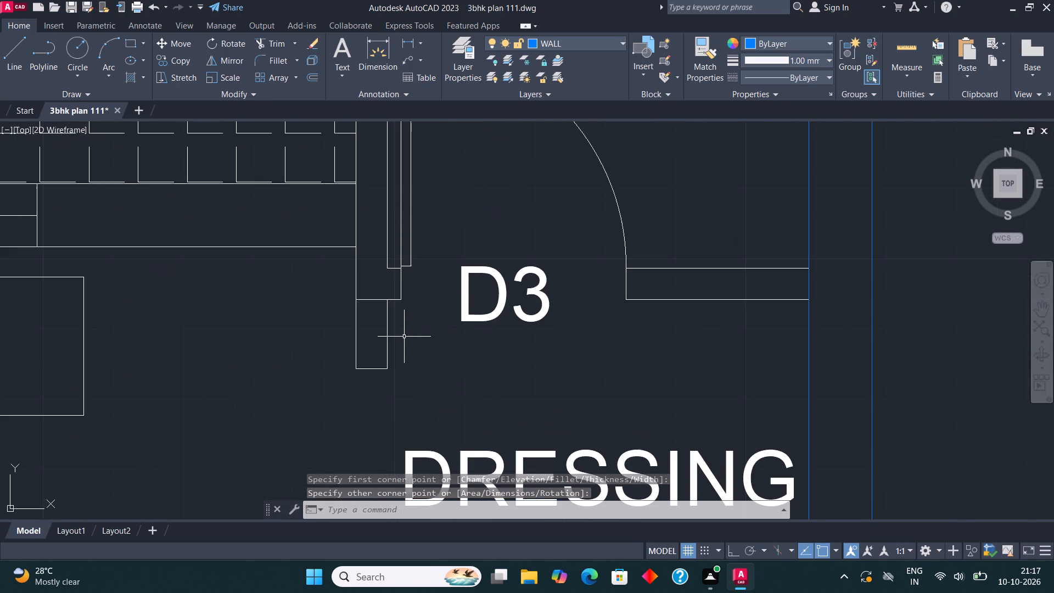
click(272, 37)
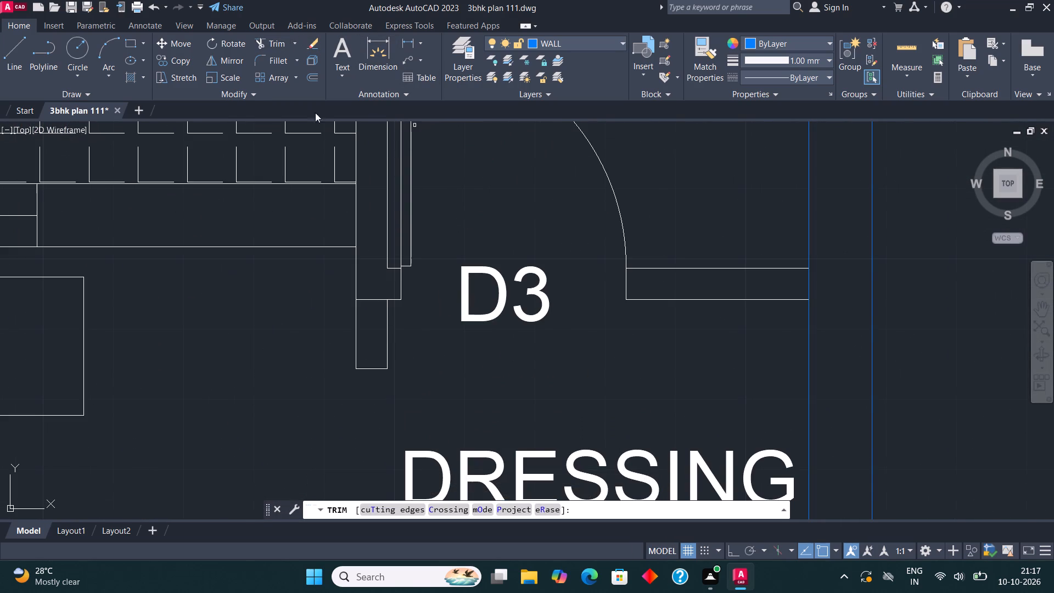
click(365, 316)
click(366, 286)
scroll(379, 307, down, 3)
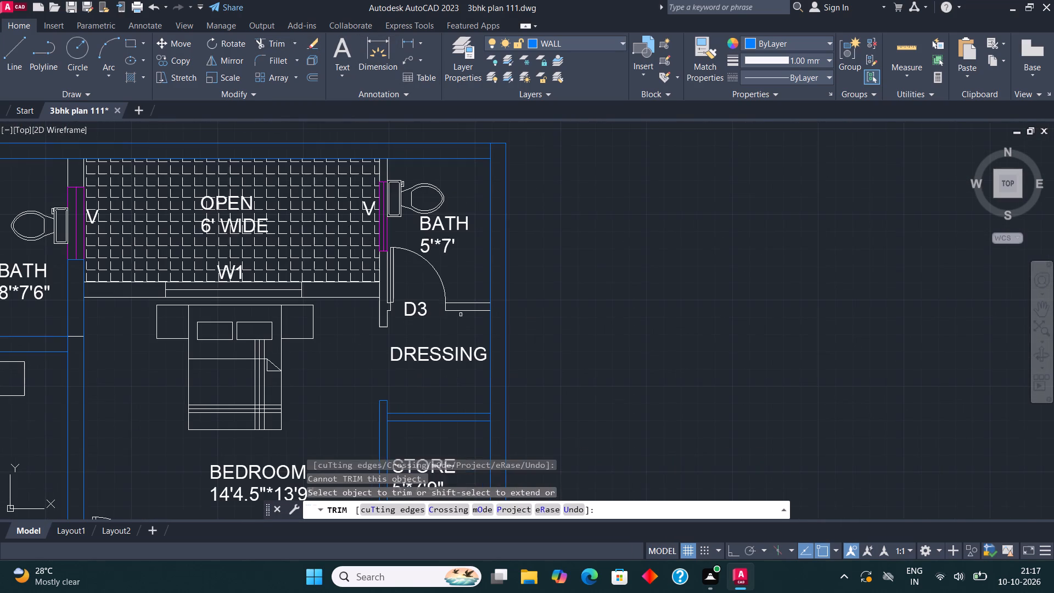
key(Escape)
Hatch the plan's rear outer wall and the outer wall beside the 8'*7'6" bath's dressing with the SOLID pattern.
middle_drag(425, 305, 435, 305)
middle_drag(443, 283, 466, 256)
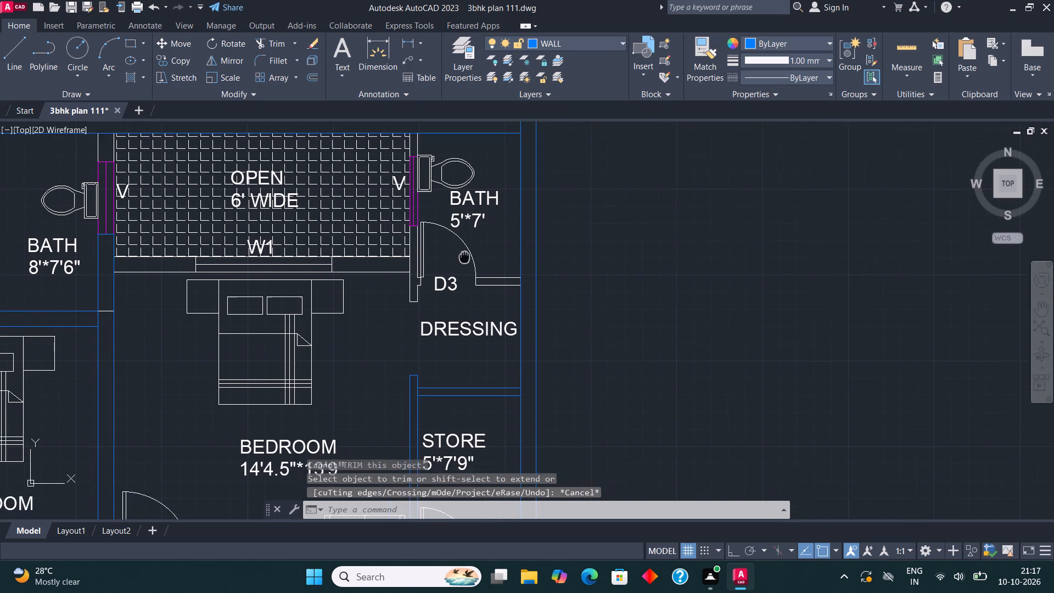
middle_drag(466, 256, 472, 240)
middle_drag(506, 261, 588, 309)
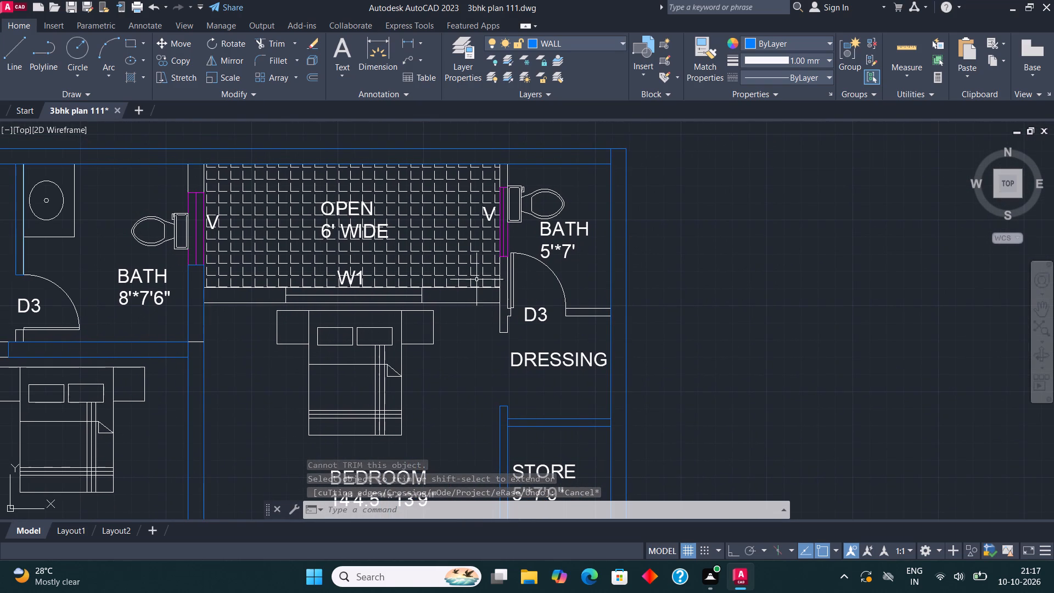
middle_drag(340, 292, 481, 328)
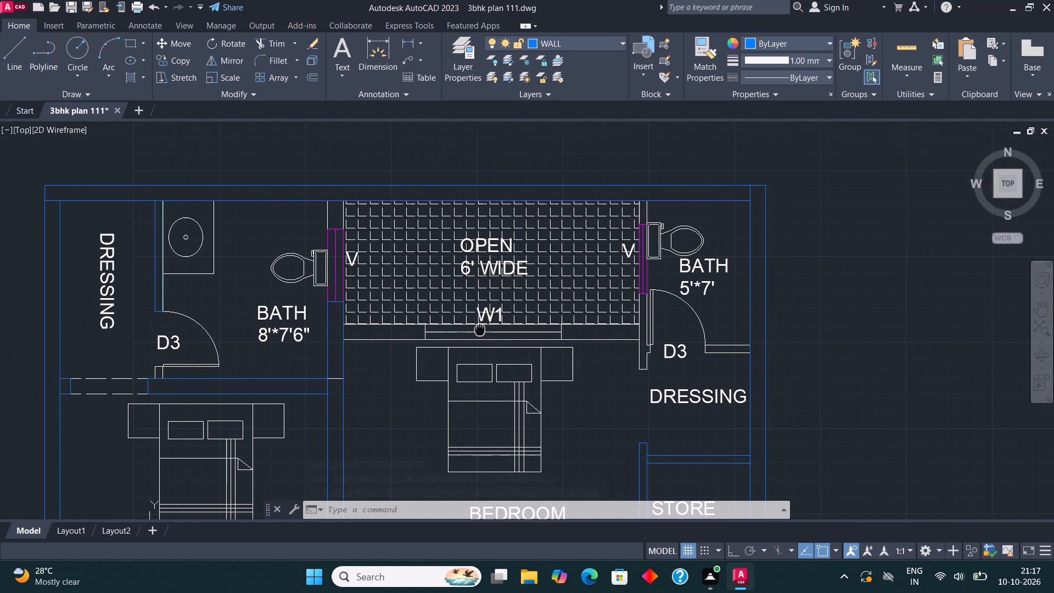
middle_drag(481, 328, 478, 312)
scroll(478, 312, down, 1)
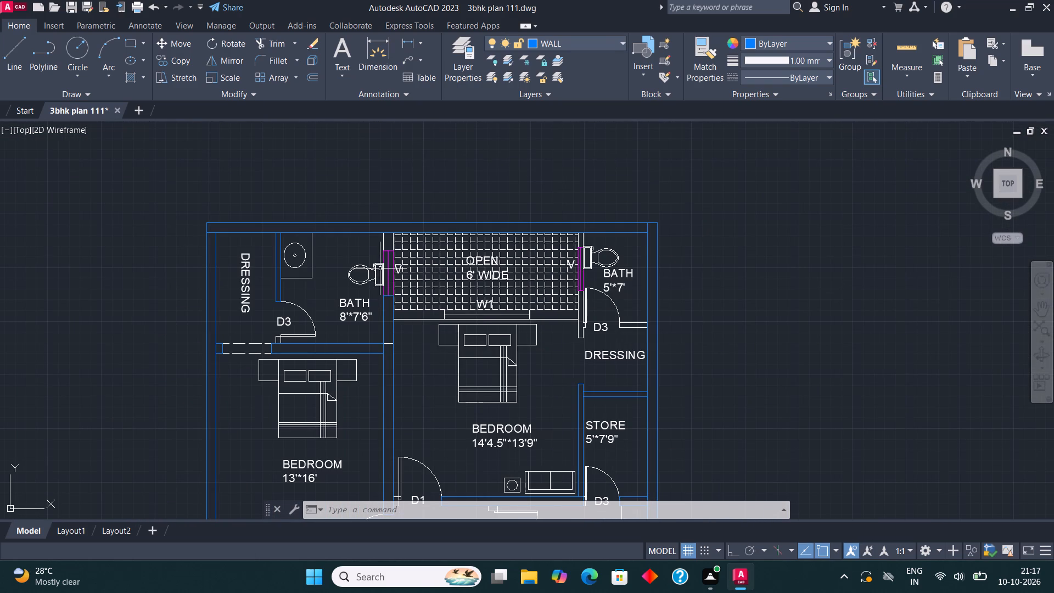
scroll(380, 267, up, 1)
key(h)
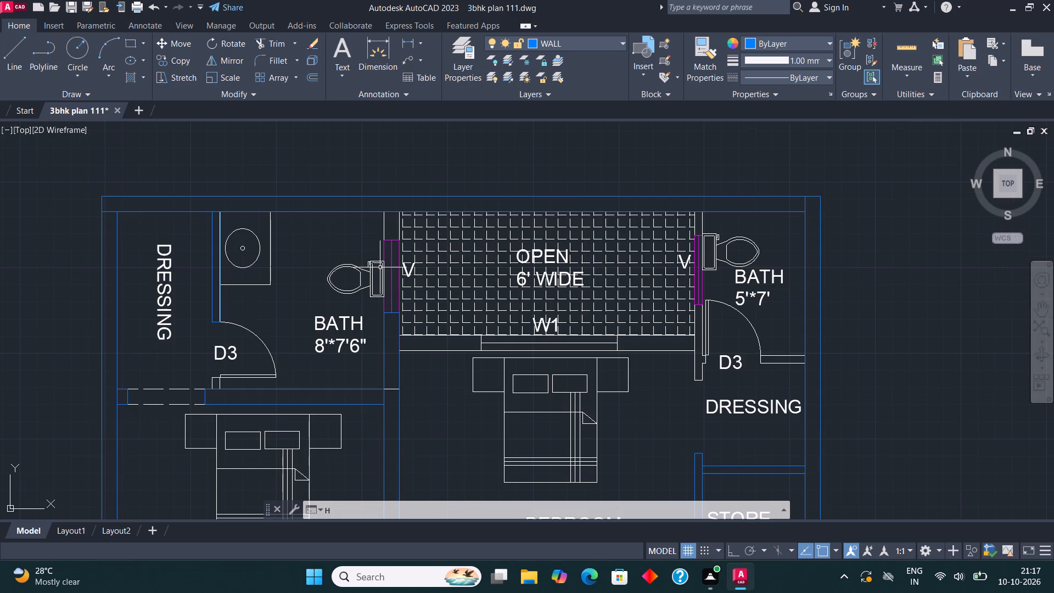
key(Return)
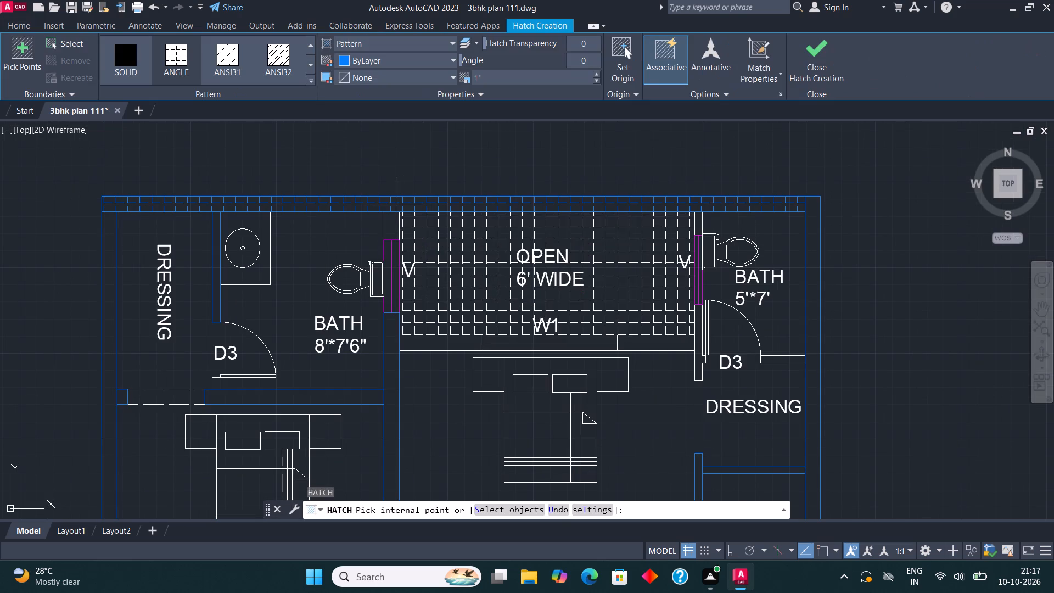
click(124, 60)
click(298, 204)
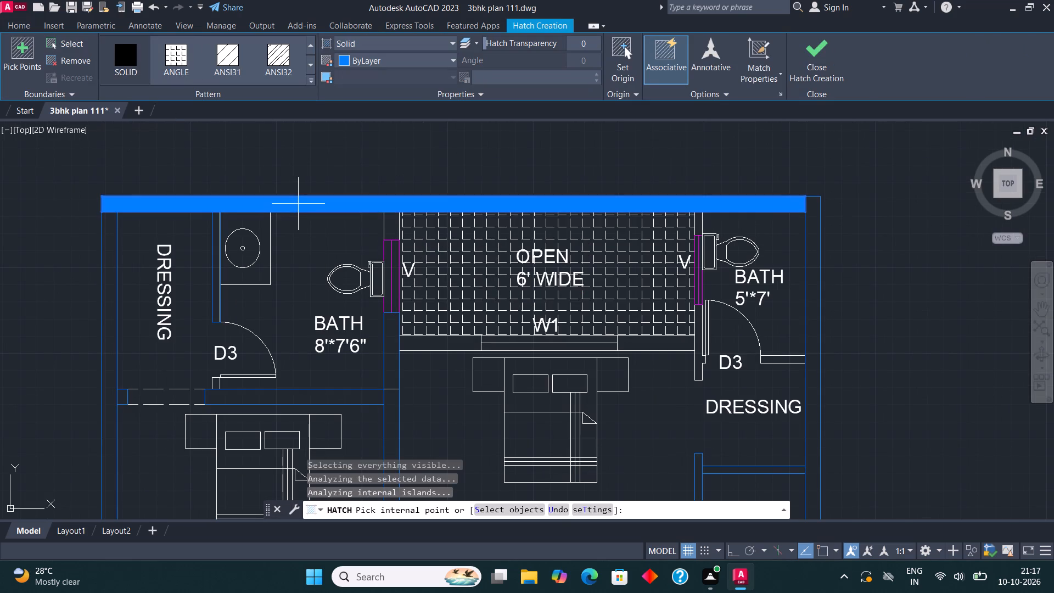
click(112, 271)
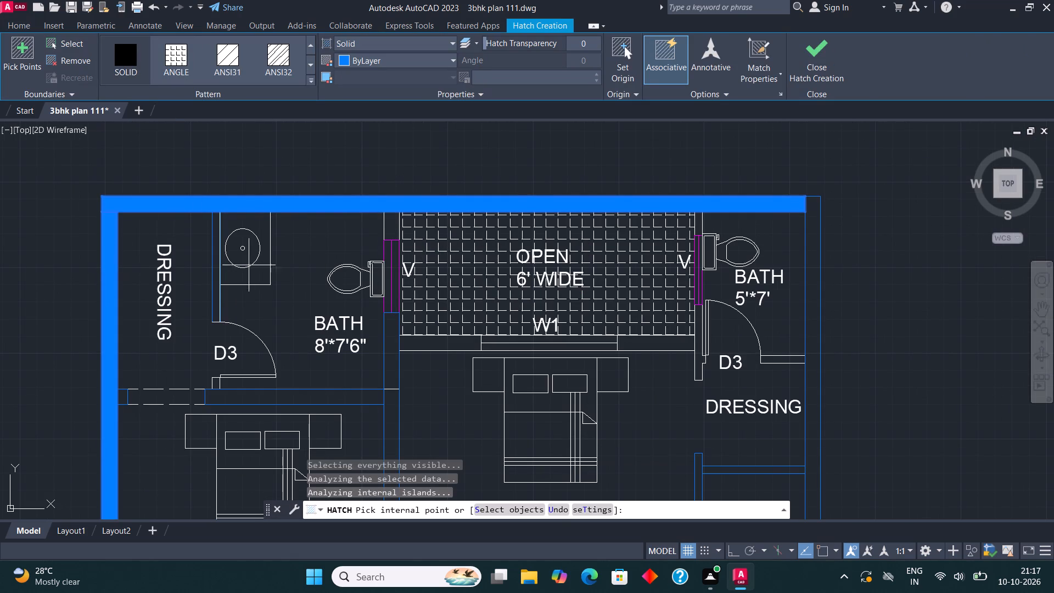
Solid-hatch the 8'*7'6" bath's dressing partition, bedroom wall and ventilator wall pieces, plus the wall between the two bedrooms.
click(213, 257)
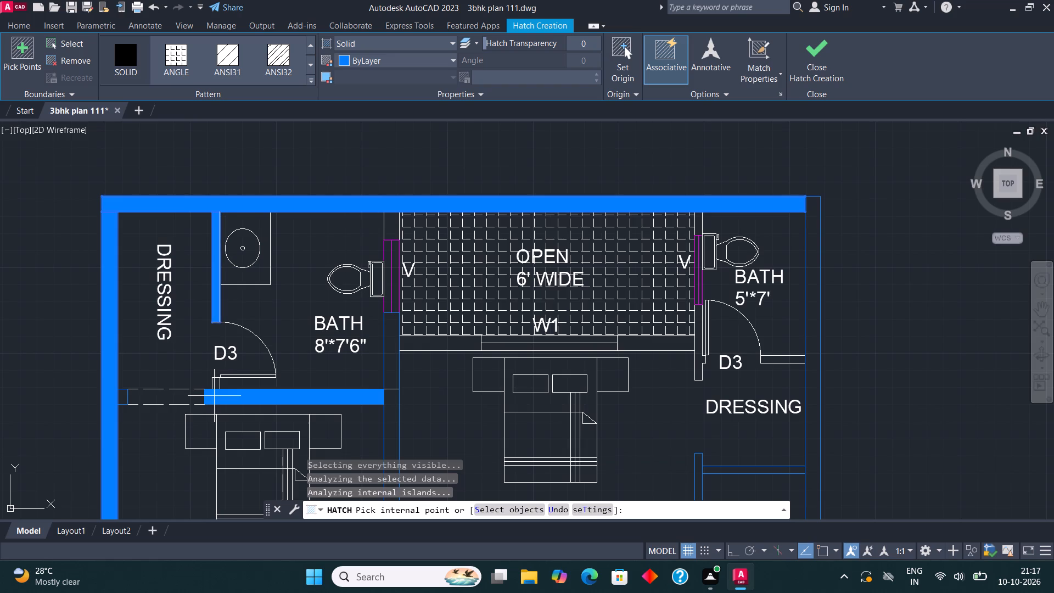
click(214, 397)
click(119, 396)
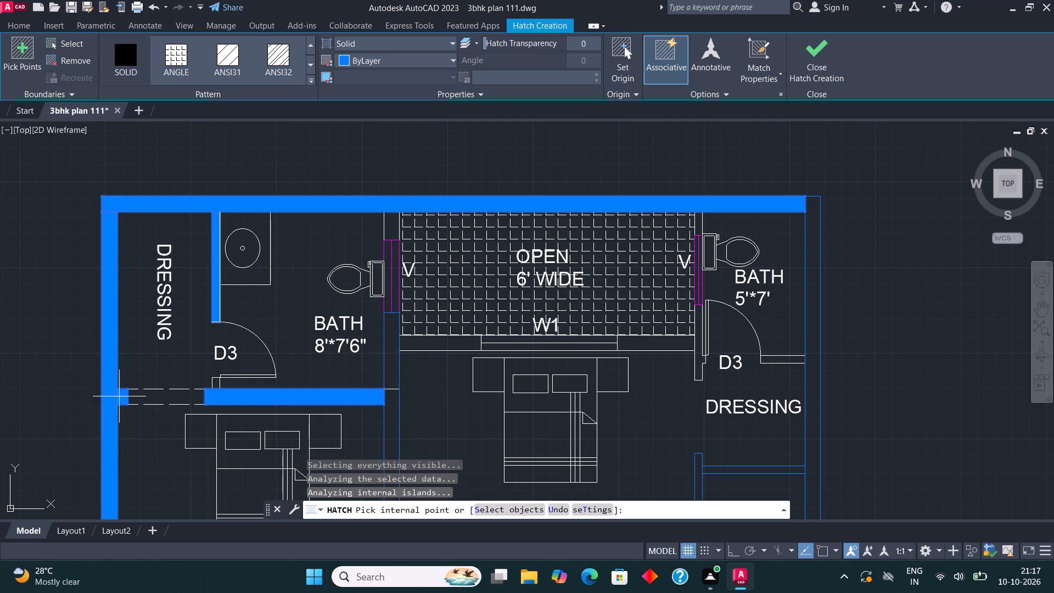
click(392, 334)
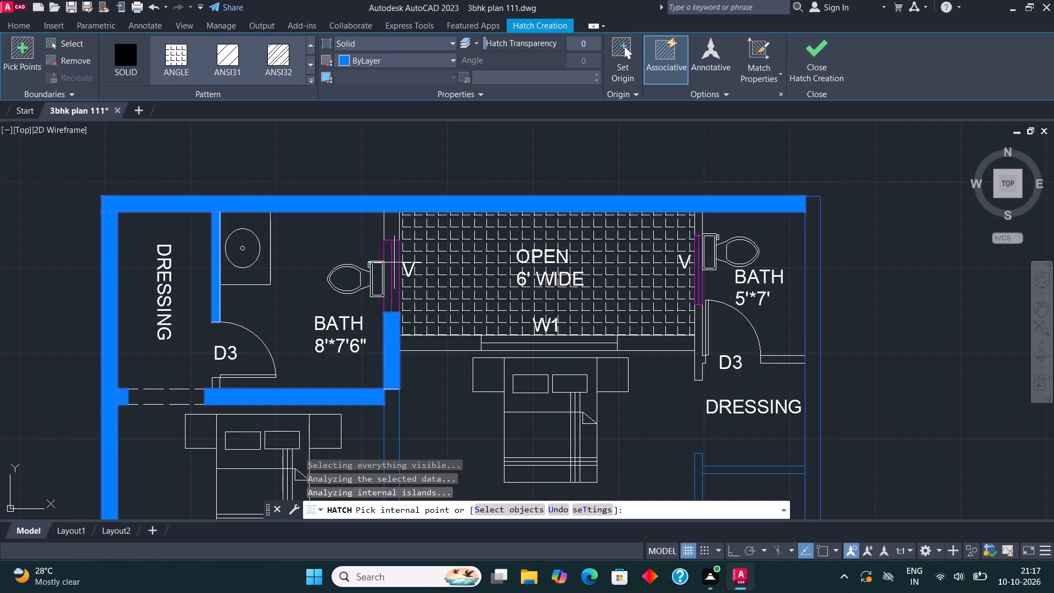
click(389, 236)
click(390, 416)
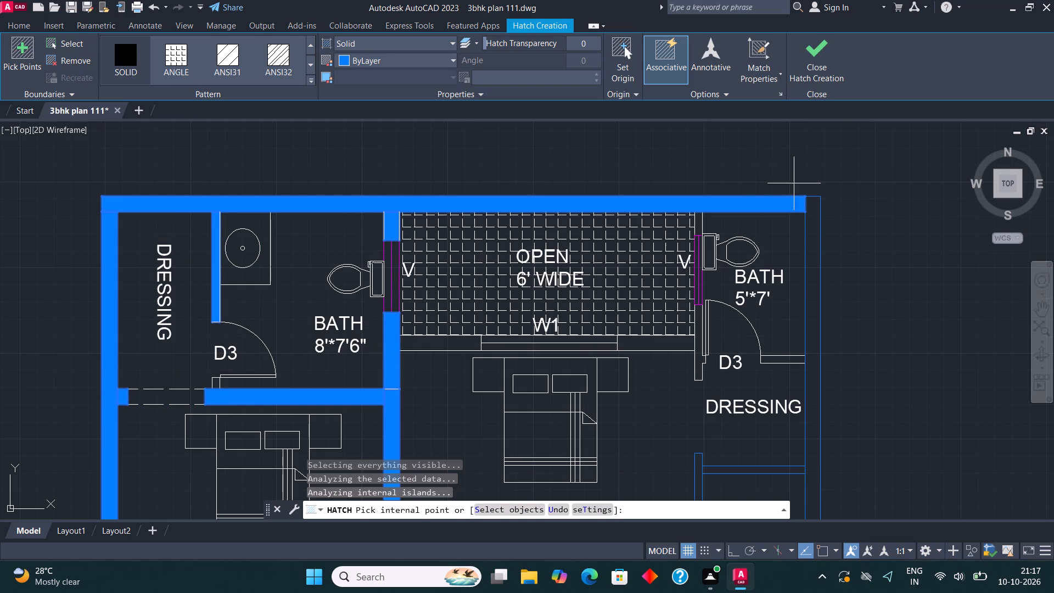
Solid-hatch the two wall pieces on either side of window W1, between the open area and the 14'4.5"*13'9" bedroom.
scroll(582, 339, up, 2)
click(289, 357)
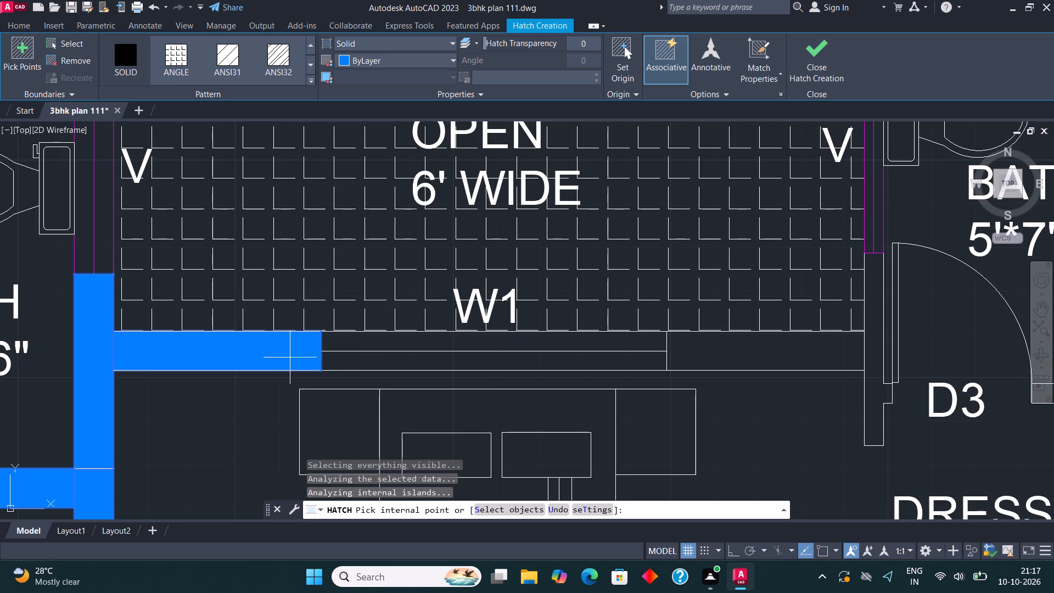
click(704, 352)
Solid-hatch the 5'*7' bath's wall beside D3, its wall pieces around ventilator V, and the adjoining outer side wall.
scroll(340, 356, down, 3)
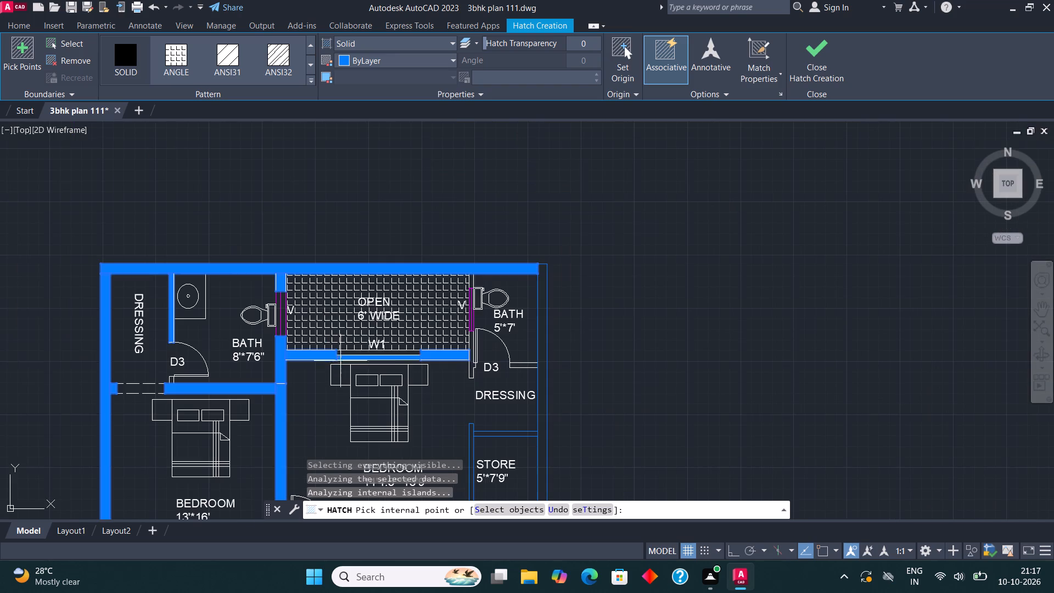
scroll(528, 371, up, 2)
click(518, 355)
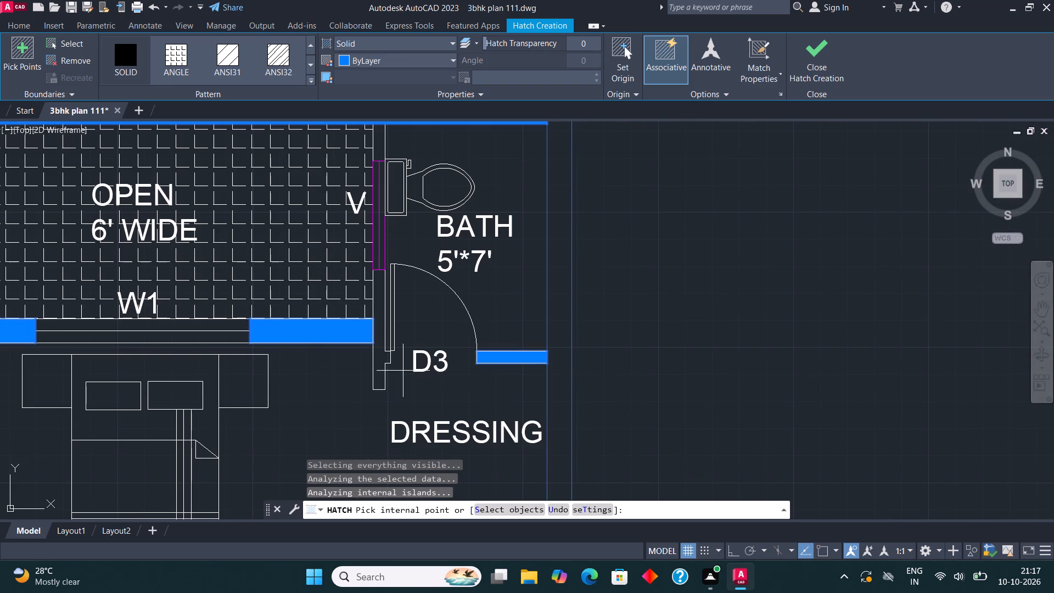
click(385, 355)
click(375, 151)
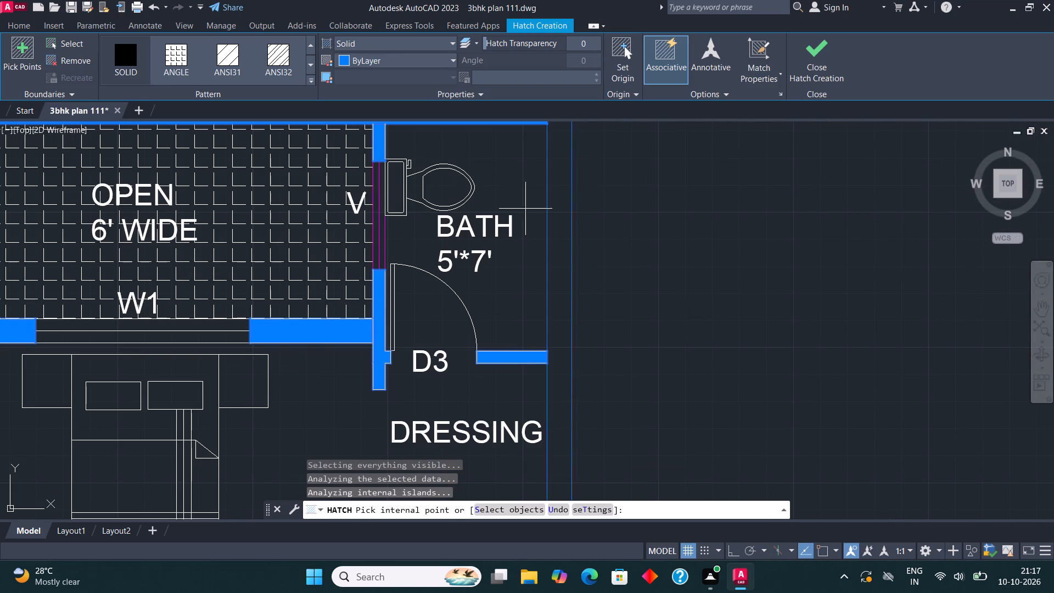
click(556, 250)
Solid-hatch the porch's front gate strip, the pillars at both its ends, and the boundary wall along the front lawn.
scroll(562, 210, down, 5)
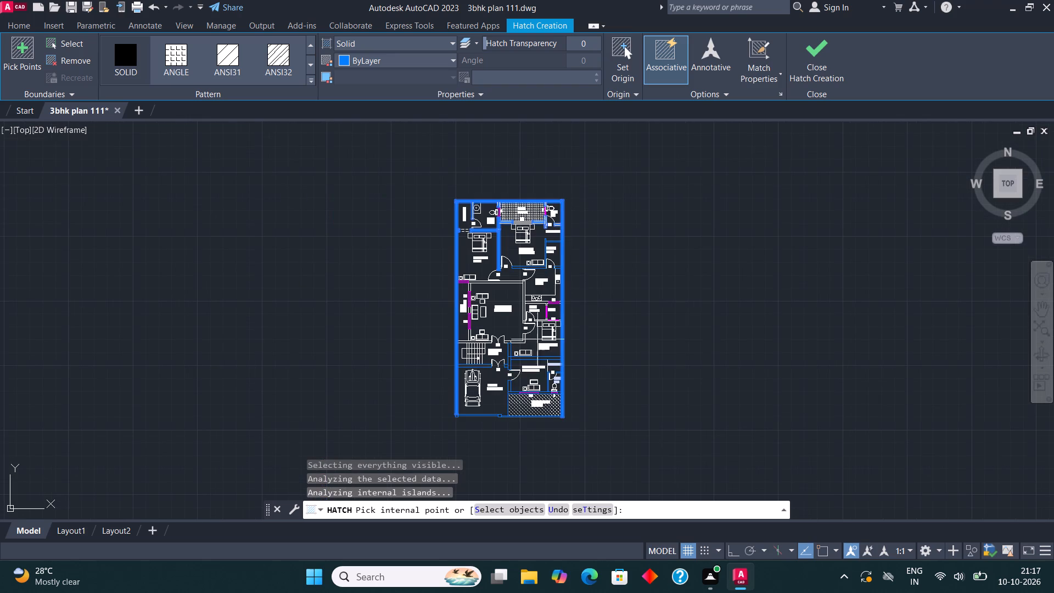
scroll(475, 406, up, 3)
scroll(475, 452, up, 3)
click(456, 427)
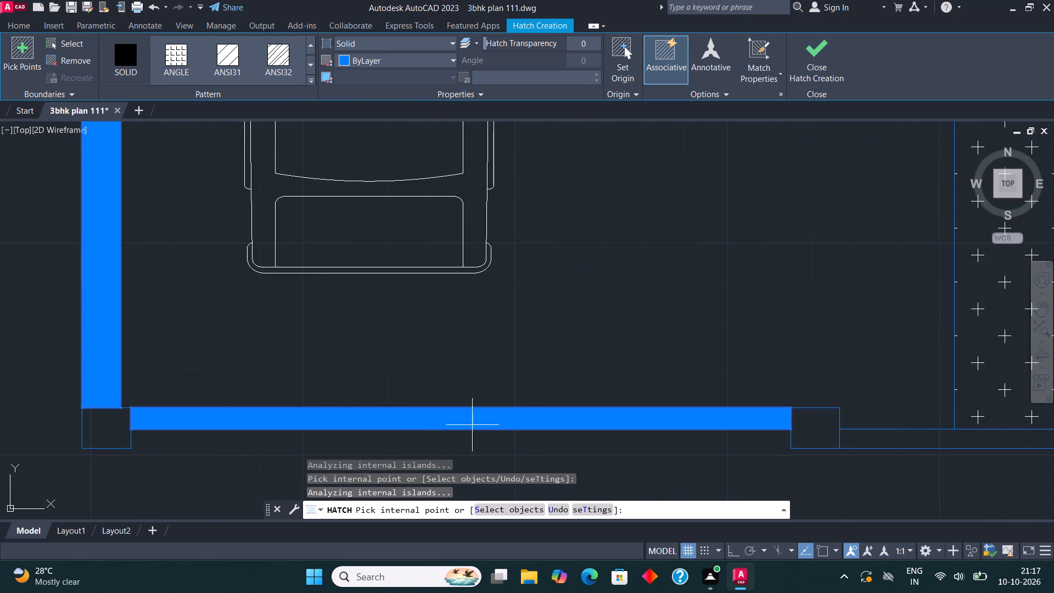
click(98, 417)
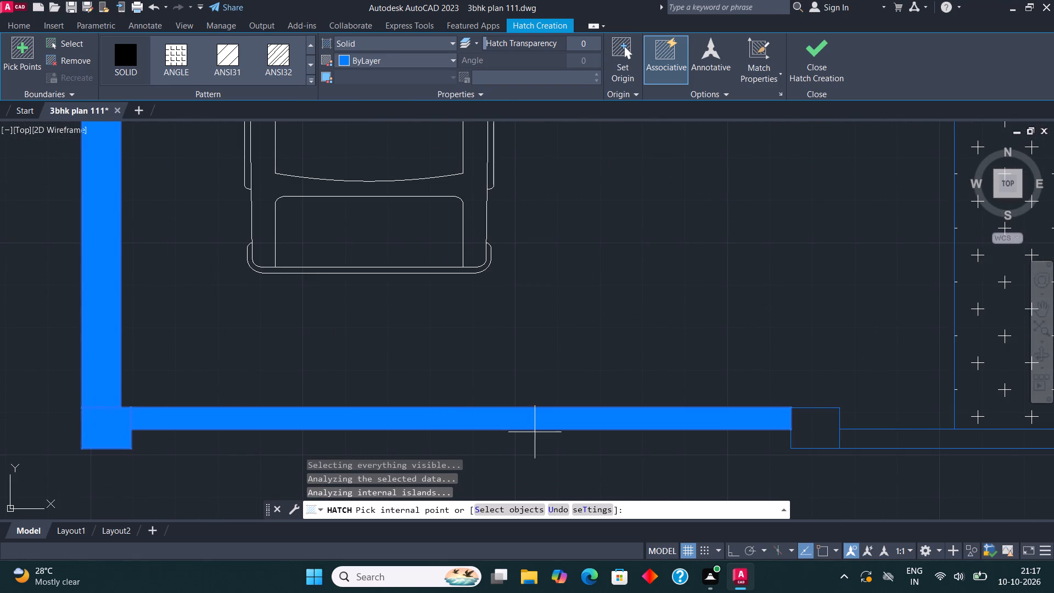
click(790, 427)
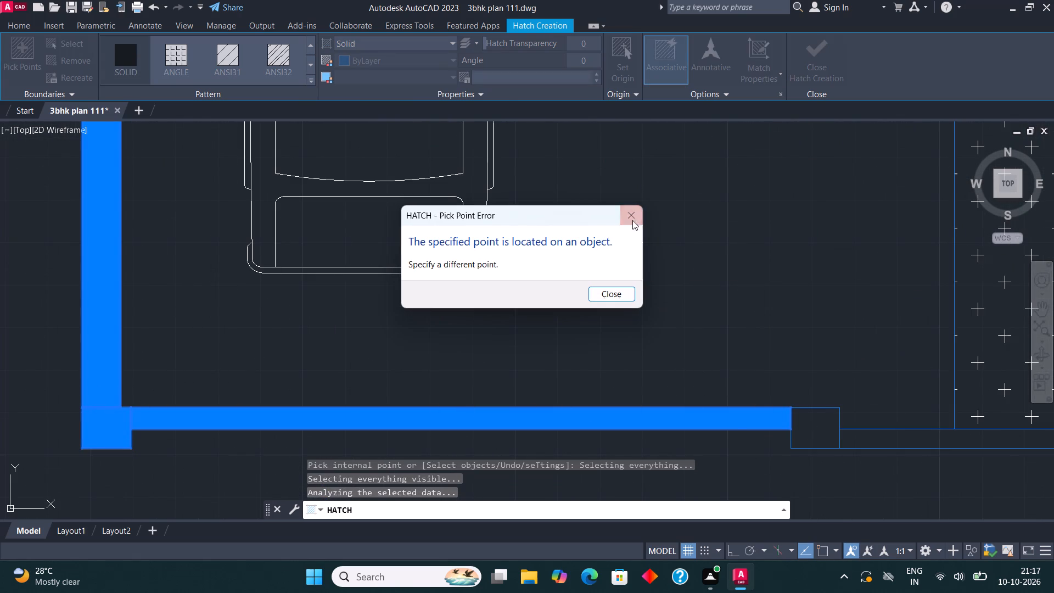
click(631, 215)
click(813, 422)
scroll(360, 257, down, 4)
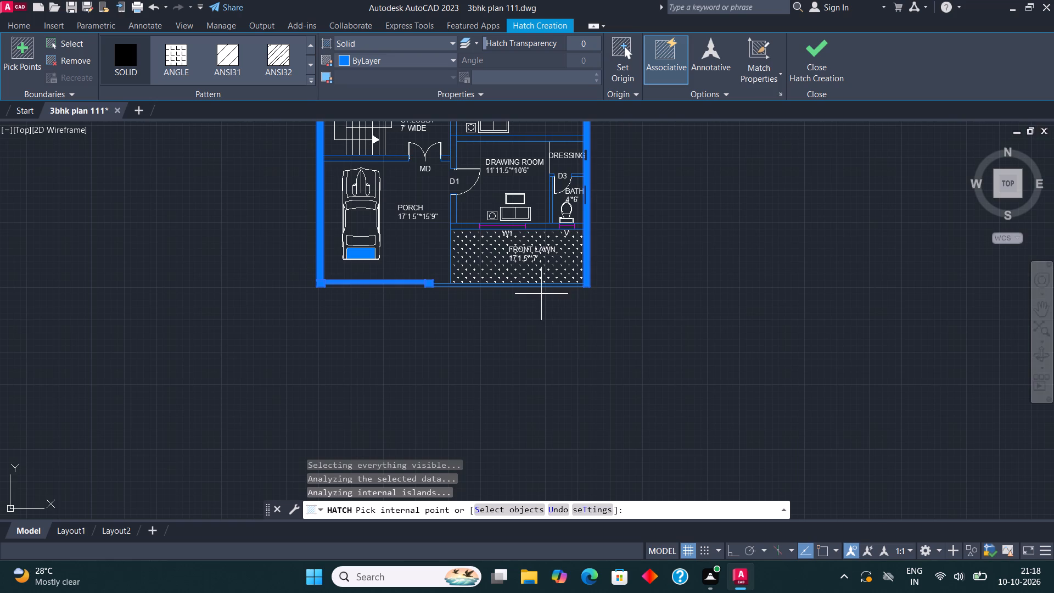
scroll(489, 285, up, 4)
click(489, 285)
Solid-hatch the wall pieces around the drawing room's W1 and bath's V, the porch-side wall up to D1, and the bath partition.
scroll(489, 306, down, 5)
scroll(488, 276, up, 3)
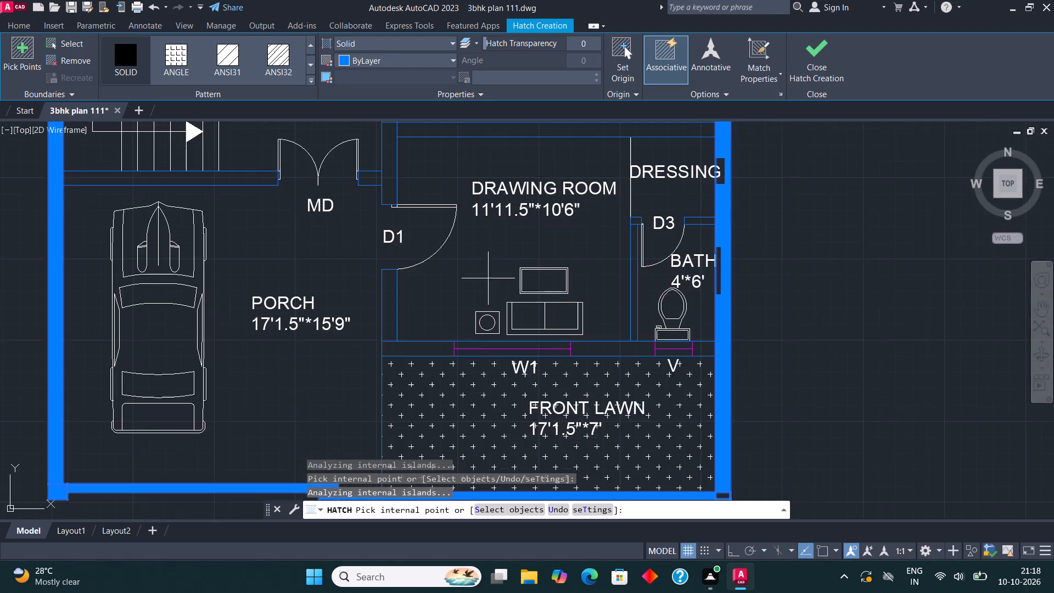
scroll(412, 360, up, 1)
click(421, 334)
click(378, 285)
scroll(413, 361, down, 1)
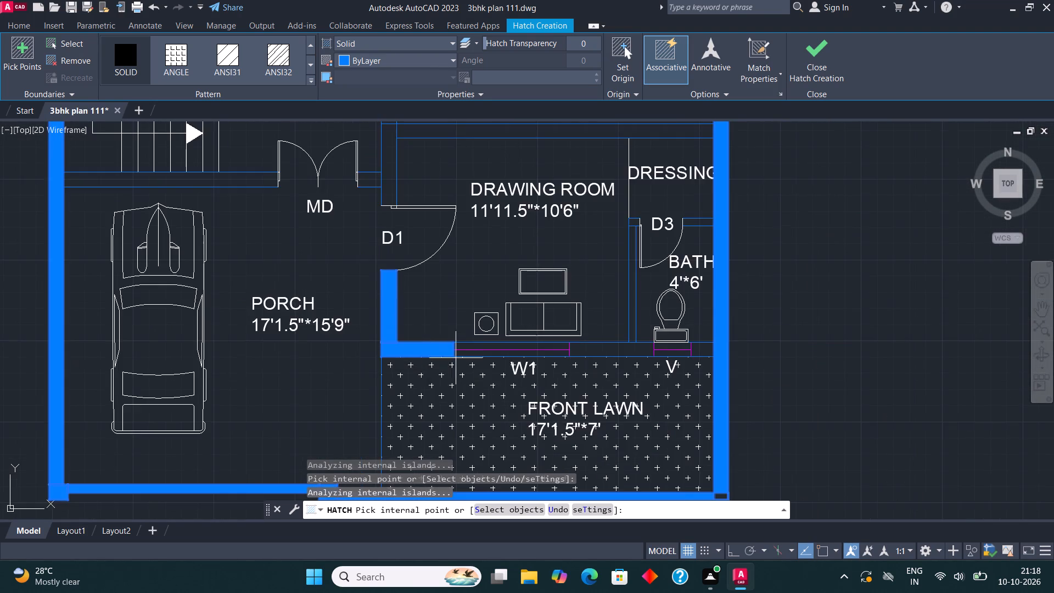
scroll(573, 346, up, 2)
click(573, 349)
click(726, 262)
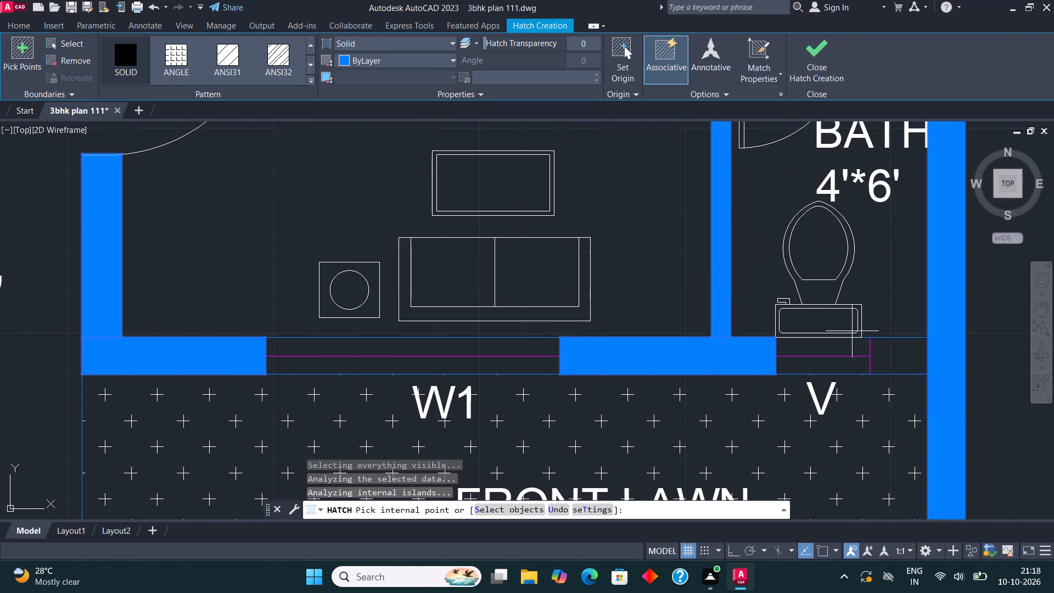
click(883, 356)
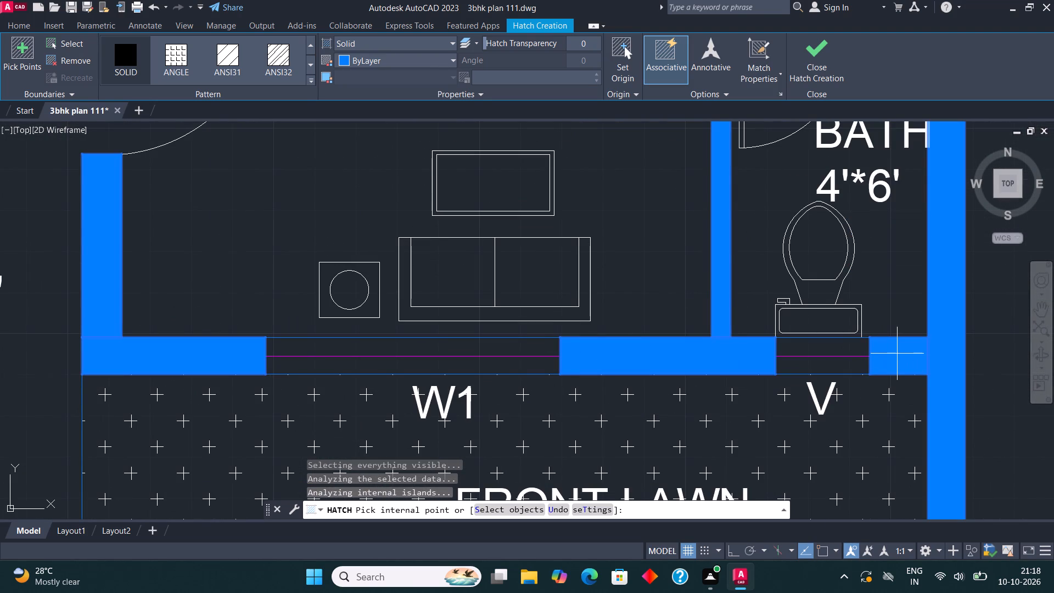
Solid-hatch the wall beyond D1, both wall pieces beside the porch's MD door, and the drawing room's wall to the guest room.
scroll(814, 353, down, 2)
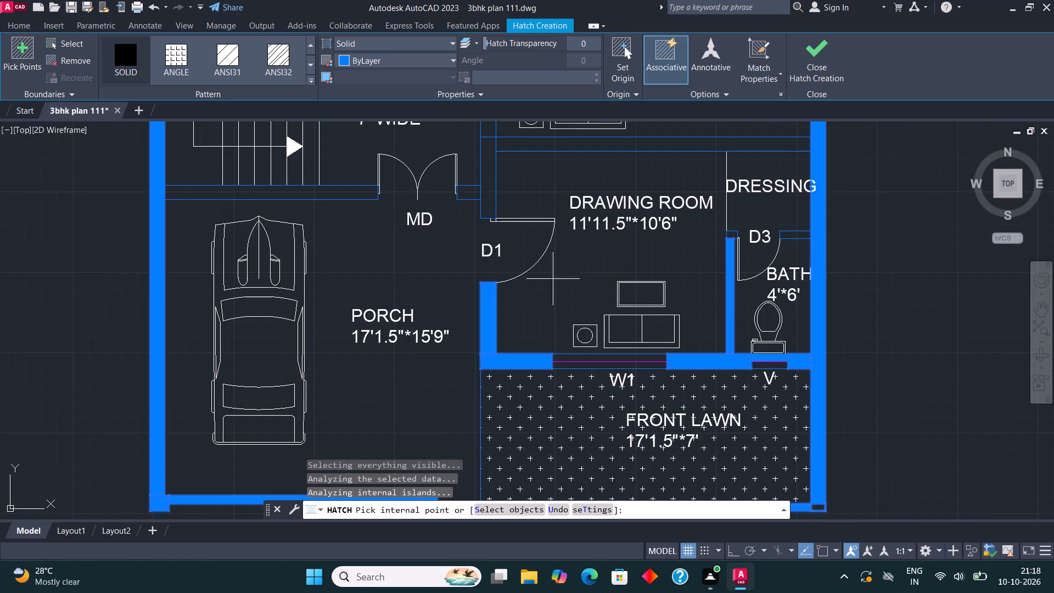
middle_drag(502, 193, 504, 266)
scroll(493, 250, up, 1)
click(493, 250)
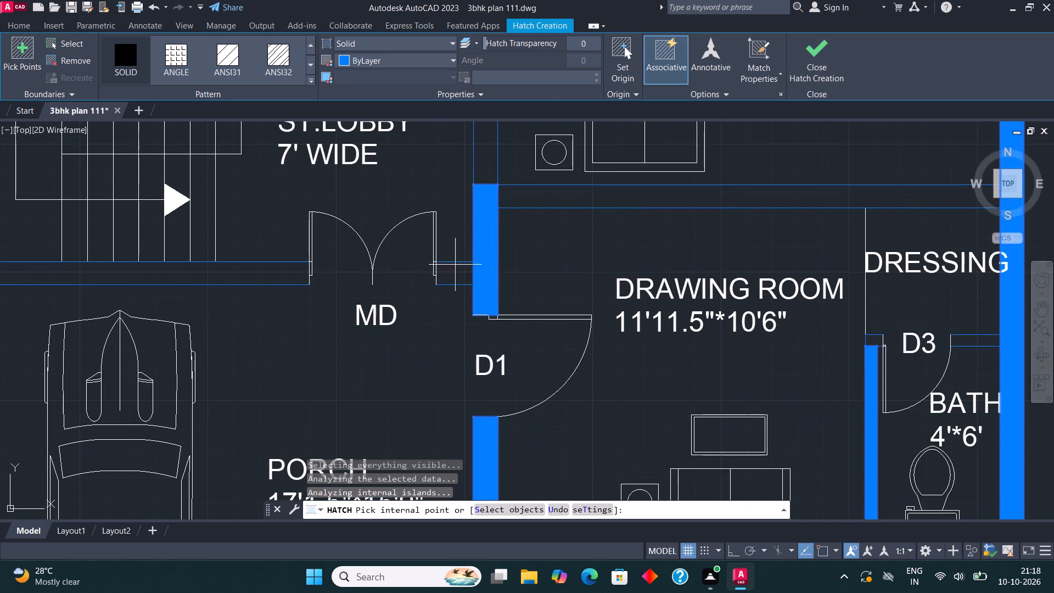
click(448, 273)
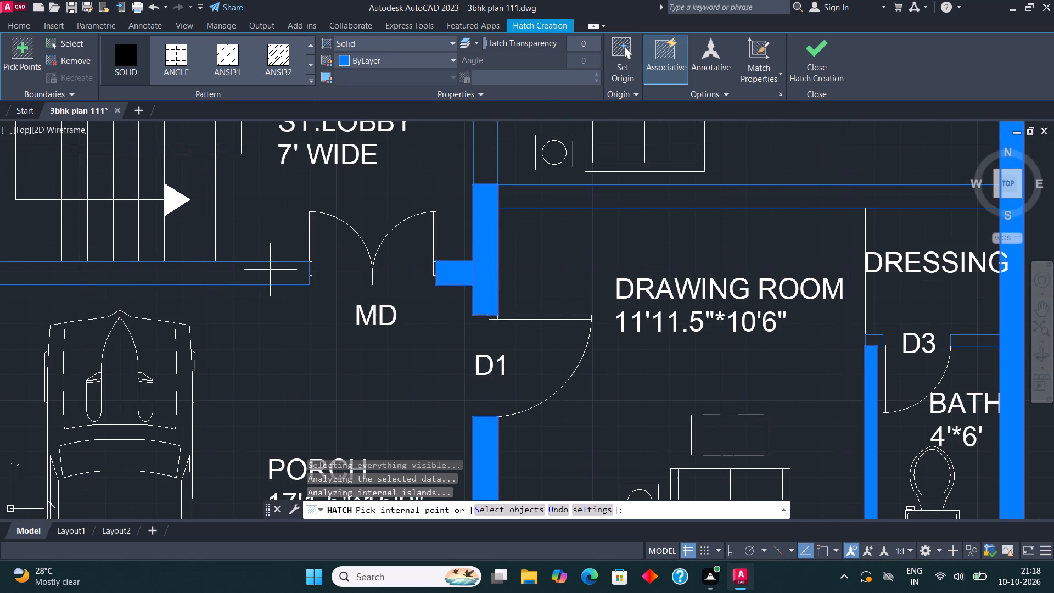
click(270, 269)
click(659, 196)
Solid-hatch the wall pieces on both sides of door D3 between the dressing and the 4'*6' bath.
scroll(468, 305, down, 1)
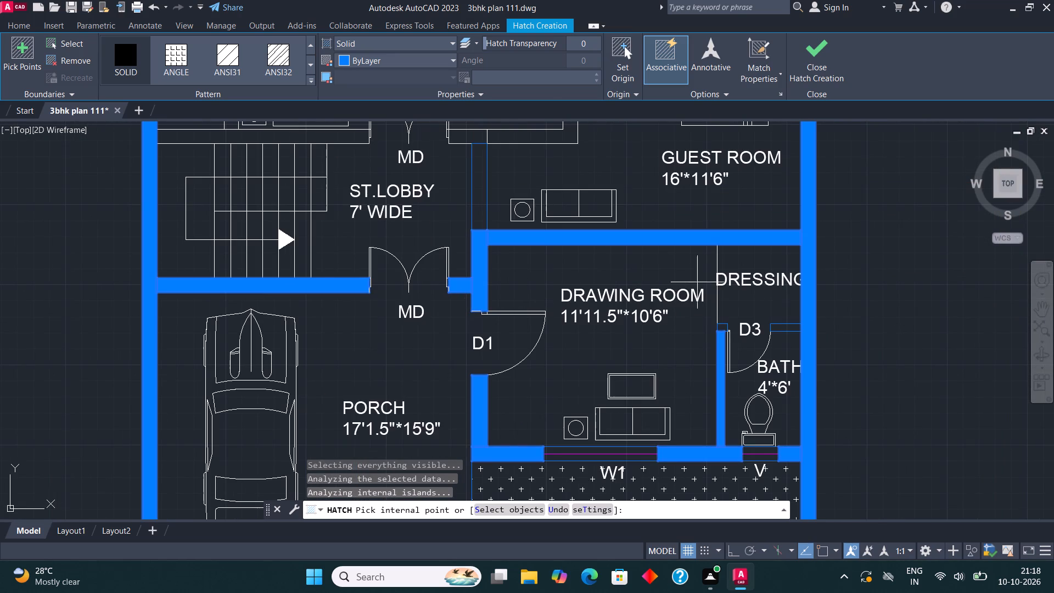
scroll(788, 332, up, 2)
click(788, 321)
click(610, 327)
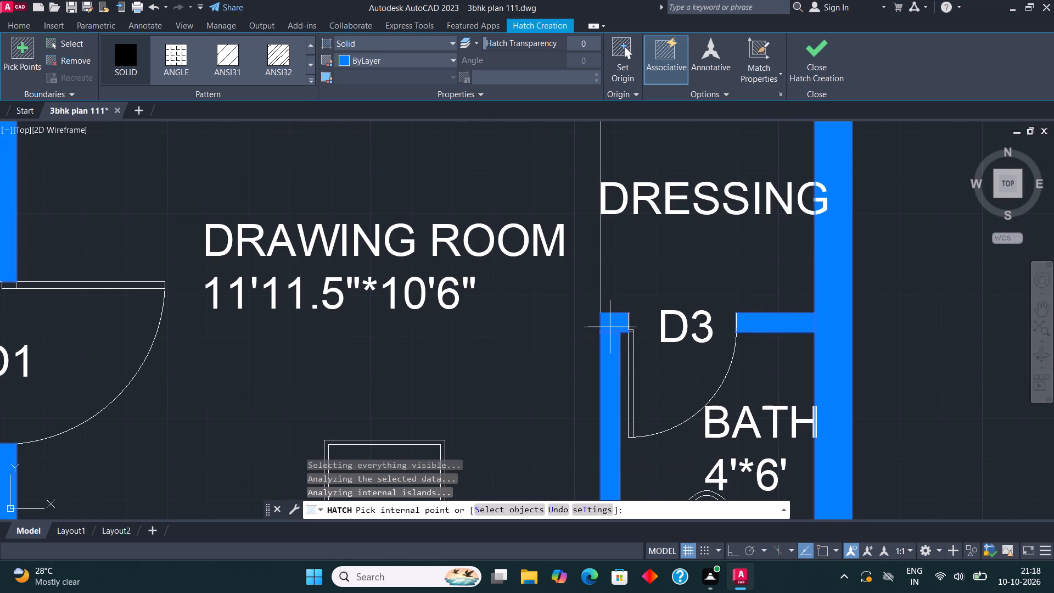
Solid-hatch the ST.LOBBY walls toward the guest room and TV lounge, the patio-side piece below W2, and the wall up to D1.
scroll(597, 361, down, 2)
middle_drag(439, 271, 497, 359)
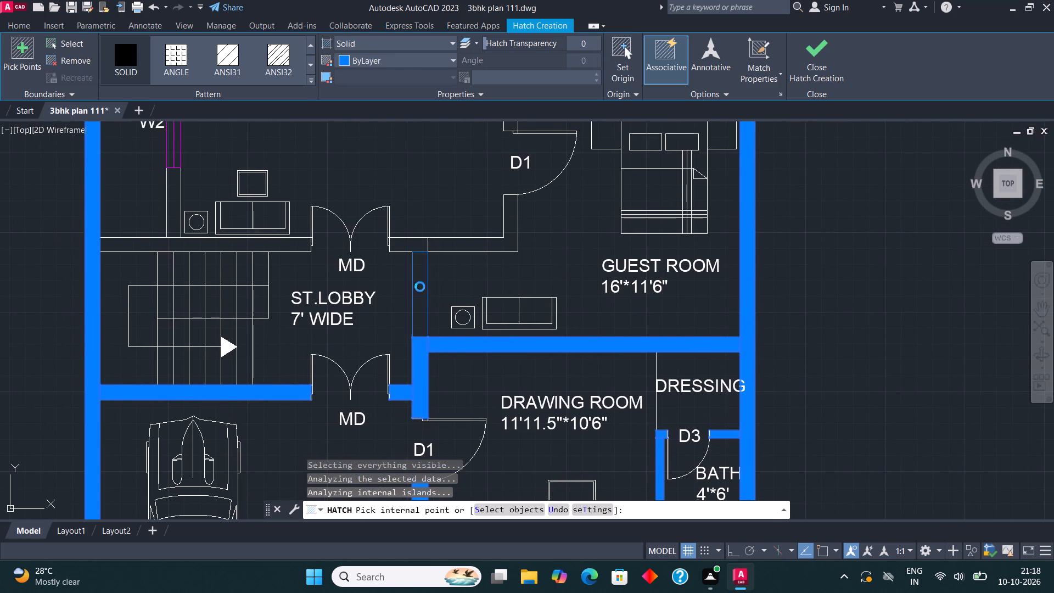
click(420, 287)
middle_drag(447, 320, 455, 368)
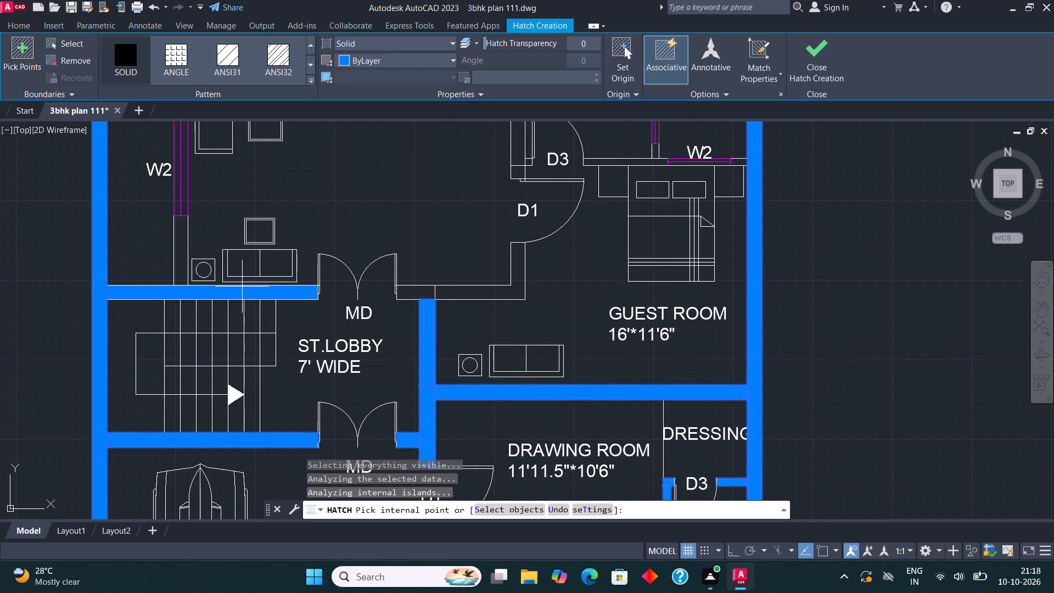
click(242, 287)
click(180, 248)
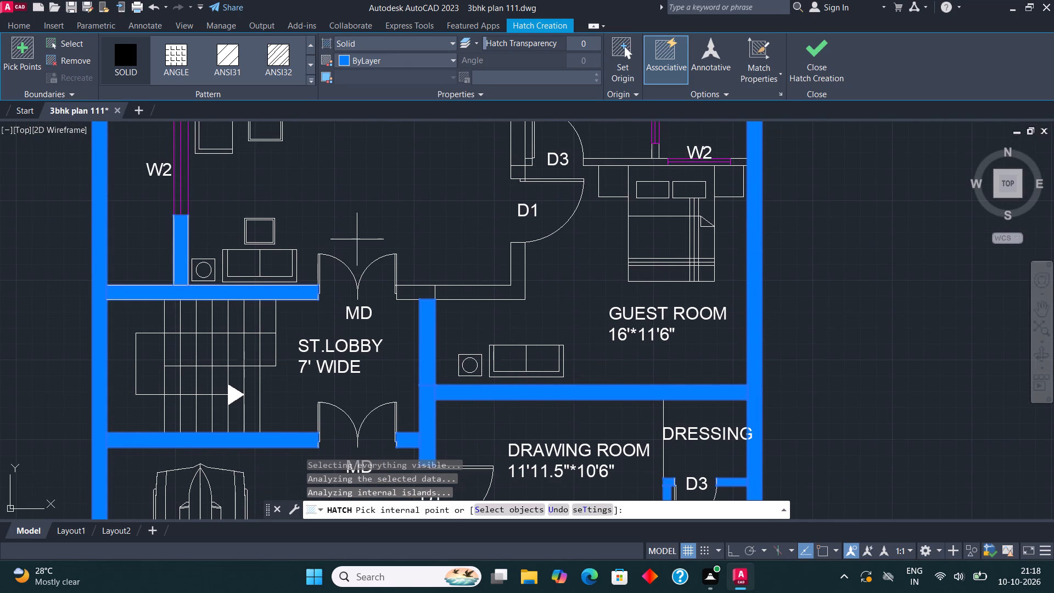
click(408, 290)
click(512, 294)
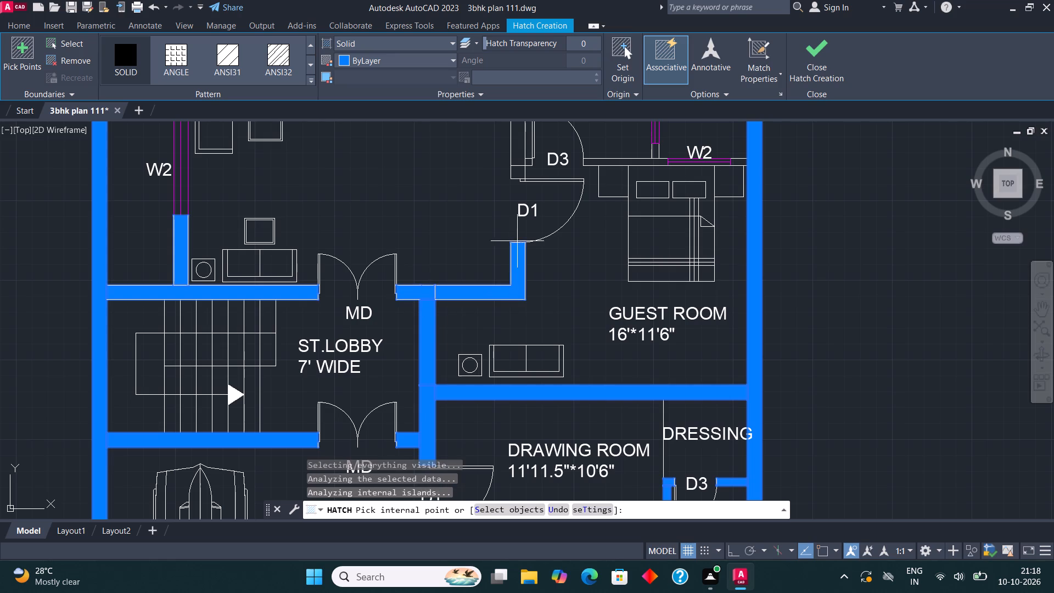
Solid-hatch the TV lounge wall along the bath and kitchen, and the wall pieces around the 6'7.5"*5' bath and OPEN area.
click(513, 174)
middle_drag(569, 188, 568, 338)
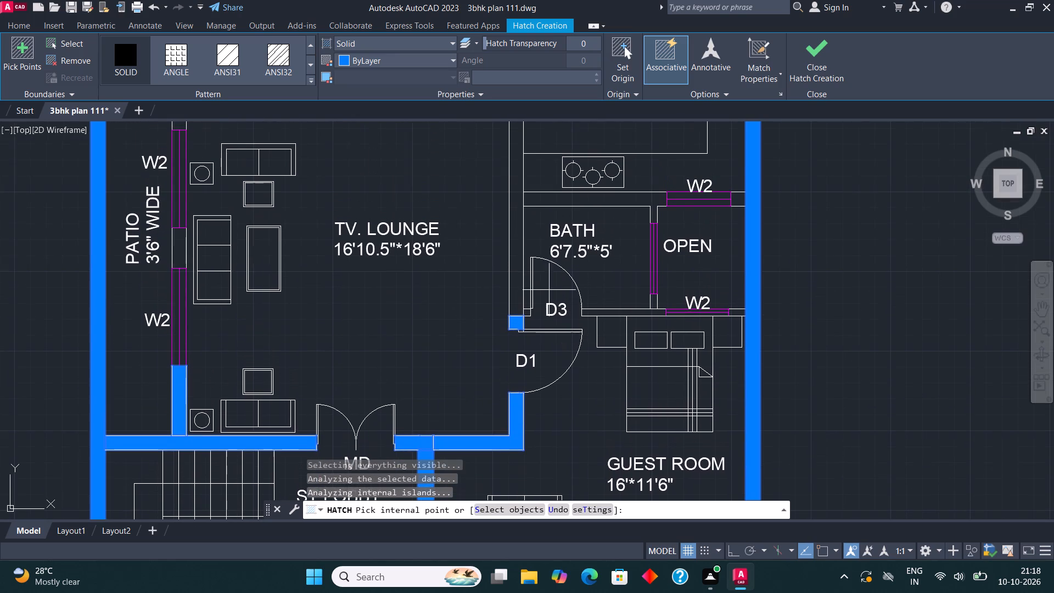
click(512, 250)
click(613, 311)
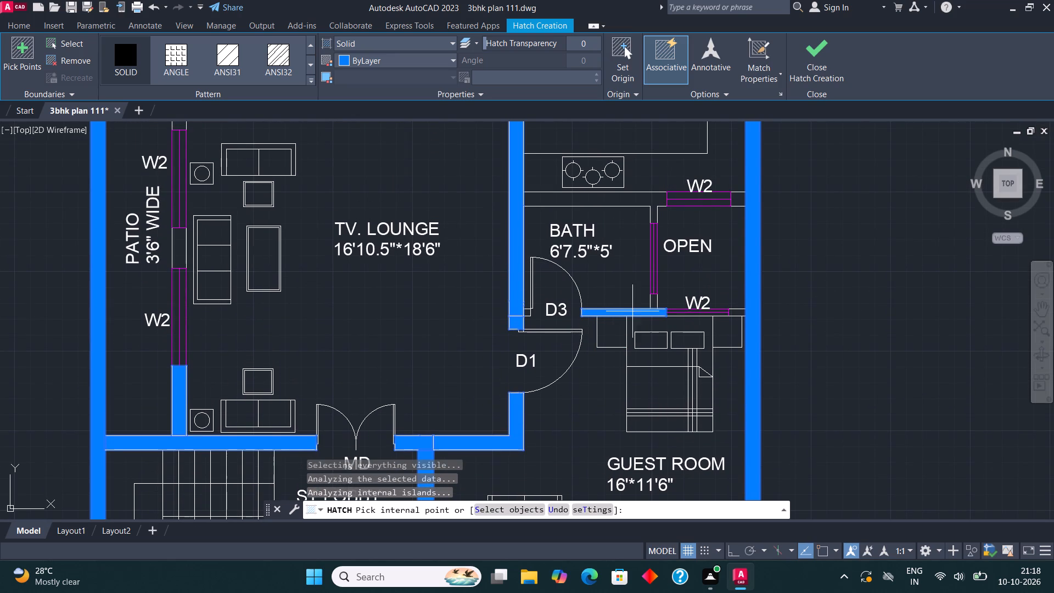
click(737, 312)
click(651, 305)
click(652, 195)
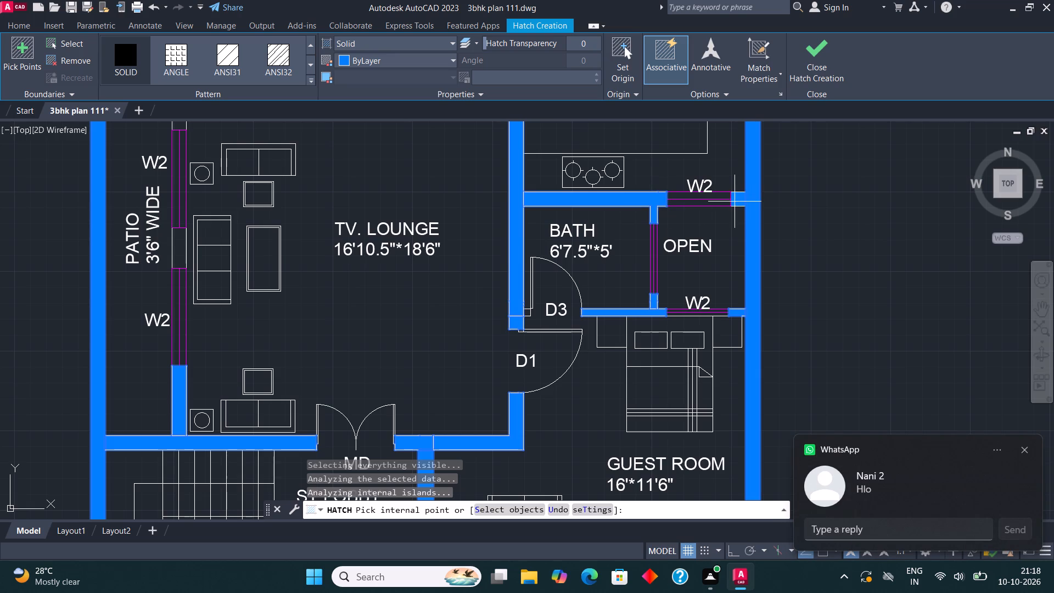
click(735, 202)
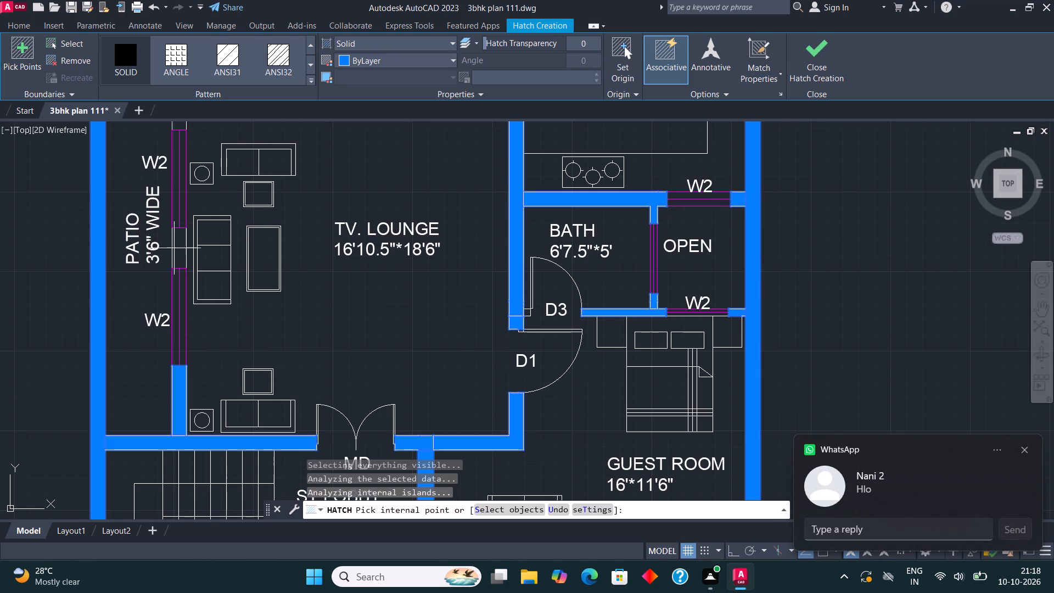
Solid-hatch the patio-side wall pieces between and above the two W2 windows, and the wall between TV lounge and 13'*16' bedroom.
click(180, 244)
middle_drag(194, 253, 220, 376)
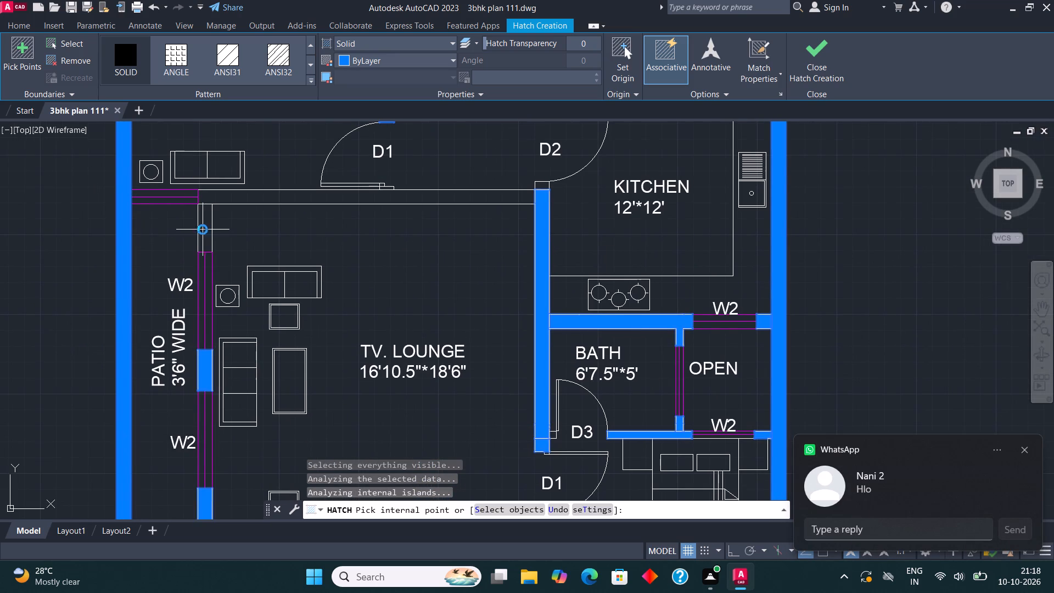
click(203, 230)
click(238, 192)
Solid-hatch the small wall ends at both bedrooms' D1 doors and kitchen's D2, and the wall between 14'4.5"*13'9" bedroom and kitchen.
middle_drag(417, 230, 417, 337)
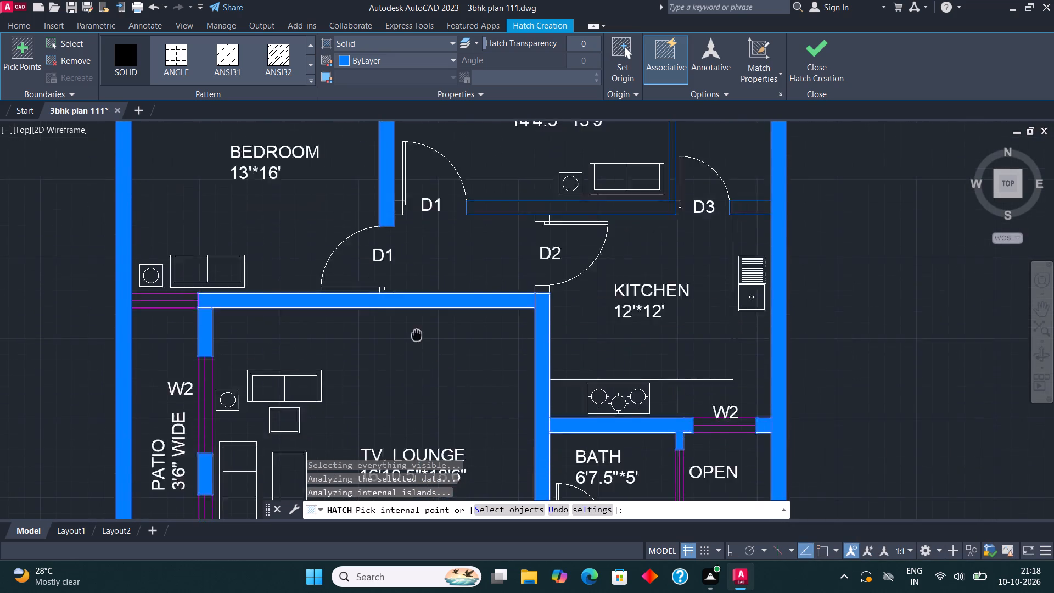
middle_drag(417, 337, 413, 398)
scroll(385, 357, up, 2)
click(384, 353)
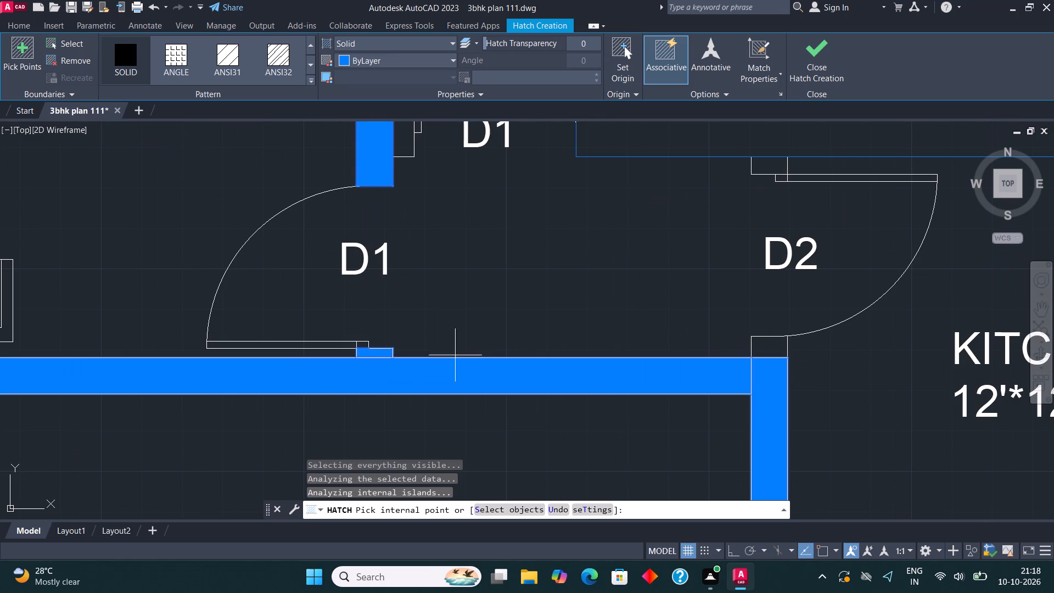
click(774, 350)
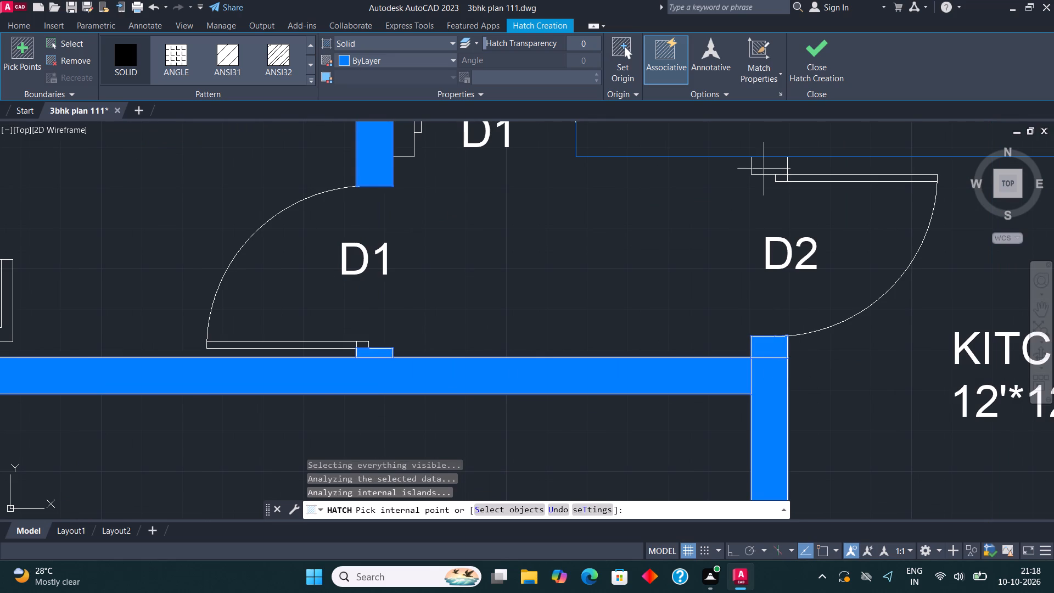
click(765, 166)
scroll(595, 310, down, 3)
scroll(552, 258, up, 3)
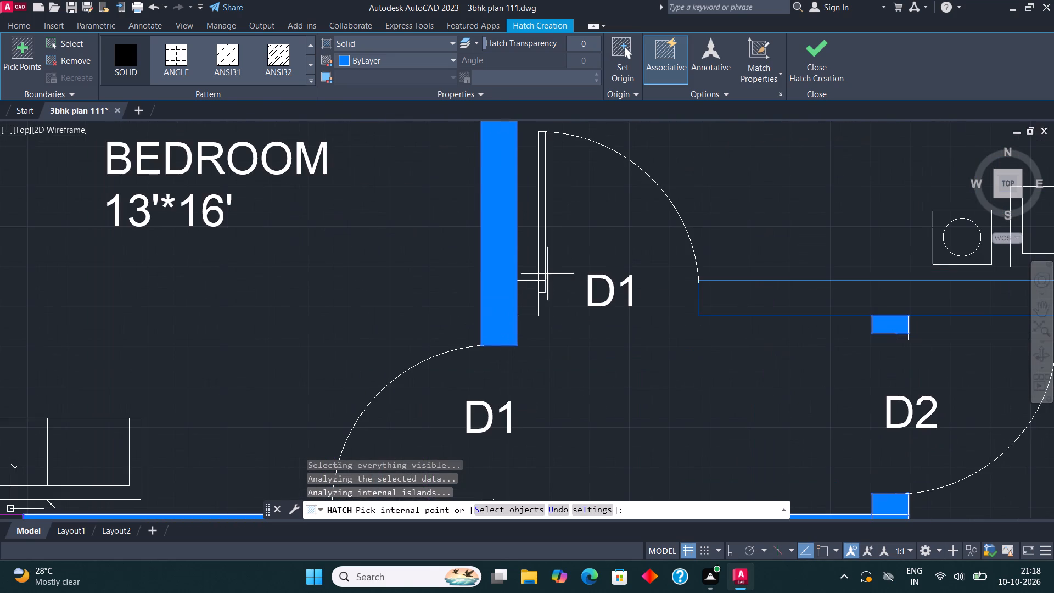
click(530, 293)
click(787, 303)
Solid-hatch the small wall end beside door D3 of the 8'*7'6" bath.
scroll(512, 409, down, 2)
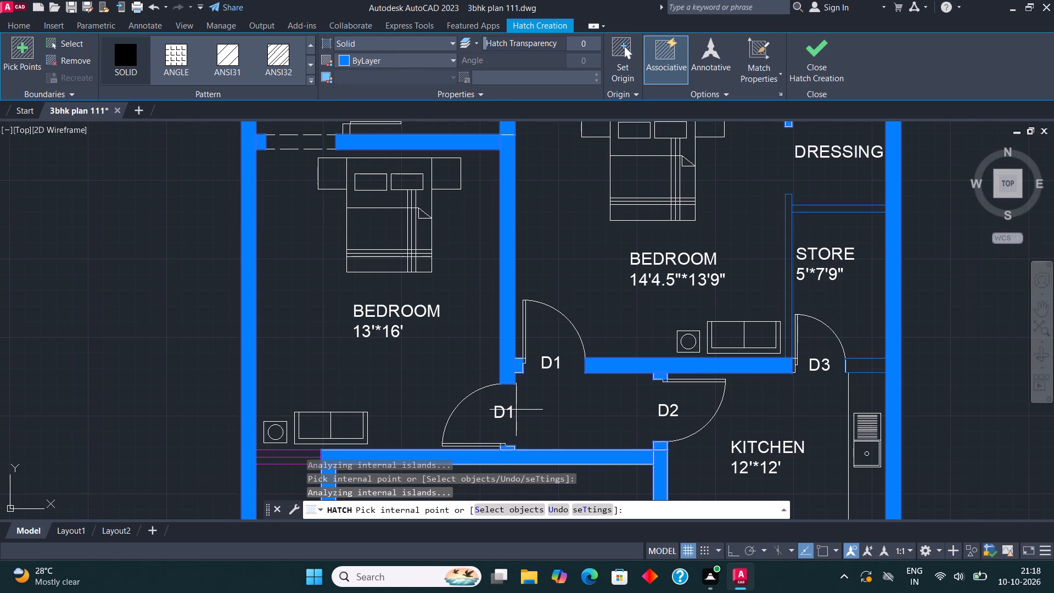
scroll(520, 412, down, 2)
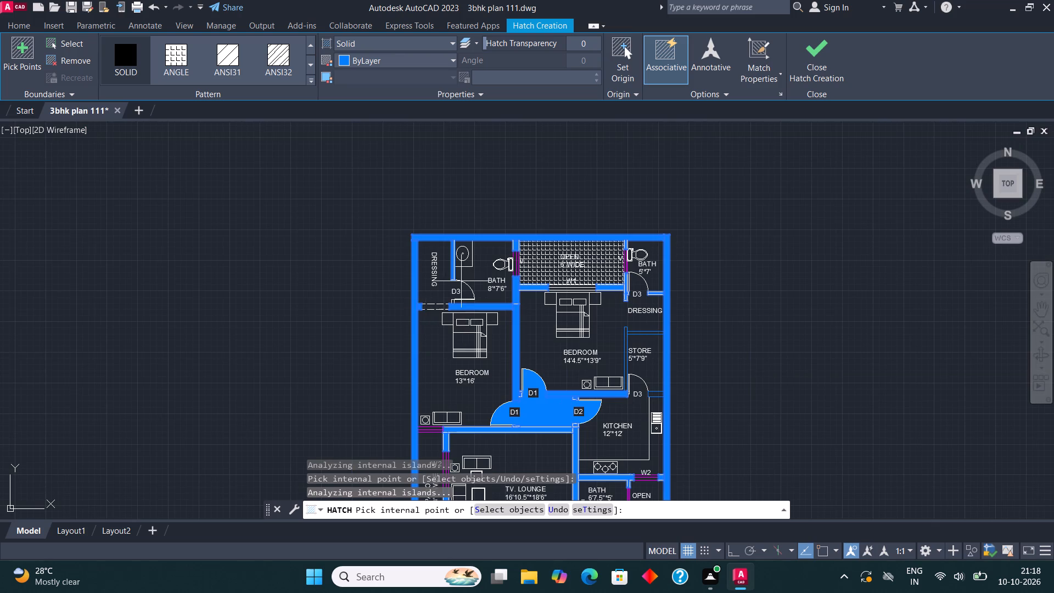
scroll(500, 275, up, 3)
scroll(318, 399, up, 1)
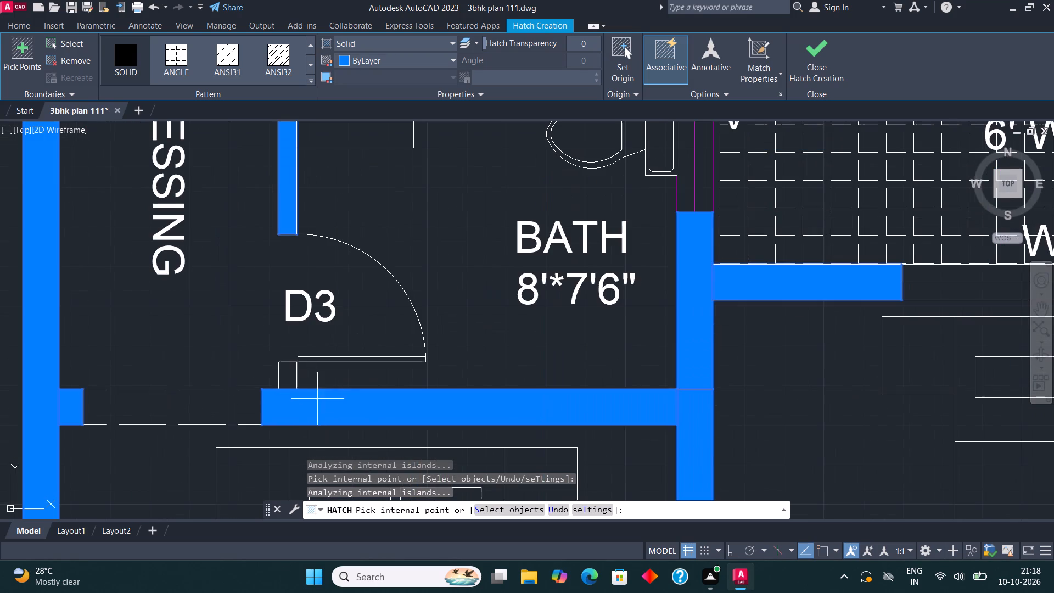
click(278, 373)
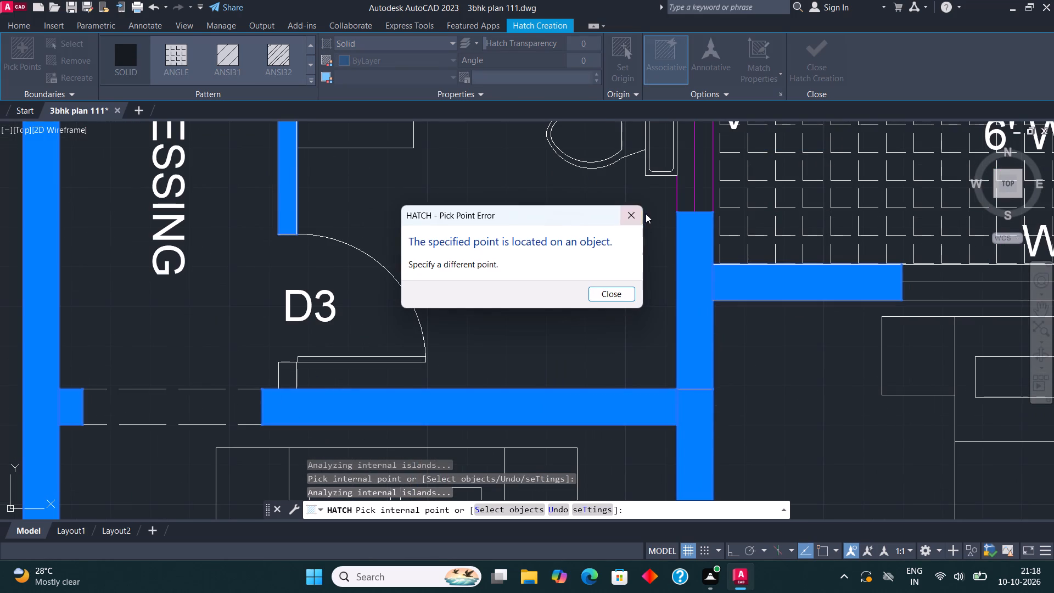
click(639, 210)
click(286, 378)
Solid-hatch the store's walls to the dressing and bedroom, and the wall pieces on both sides of its door D3.
scroll(282, 366, down, 2)
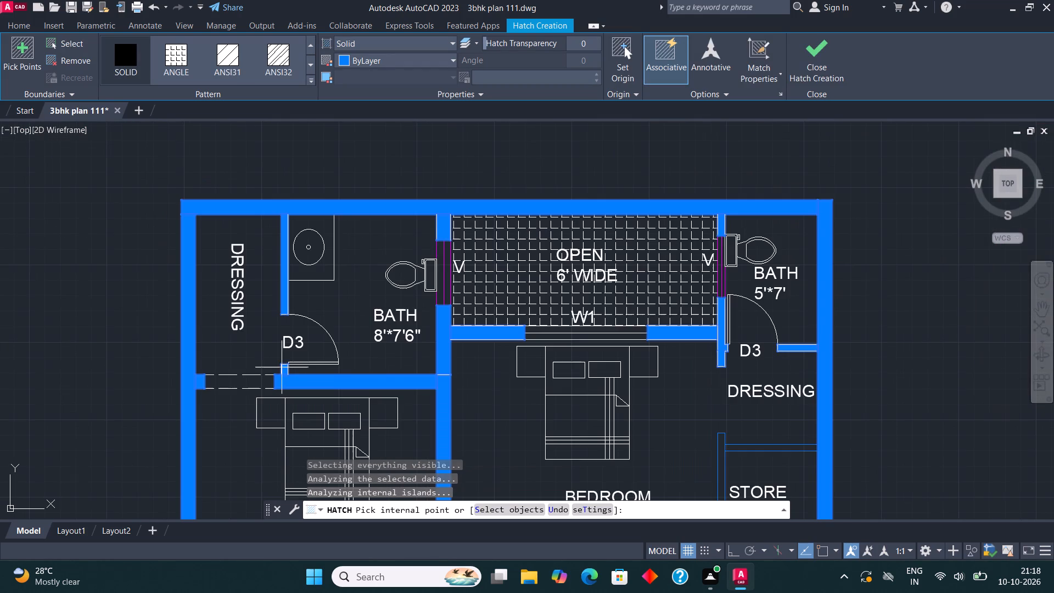
scroll(575, 223, down, 1)
scroll(677, 373, up, 1)
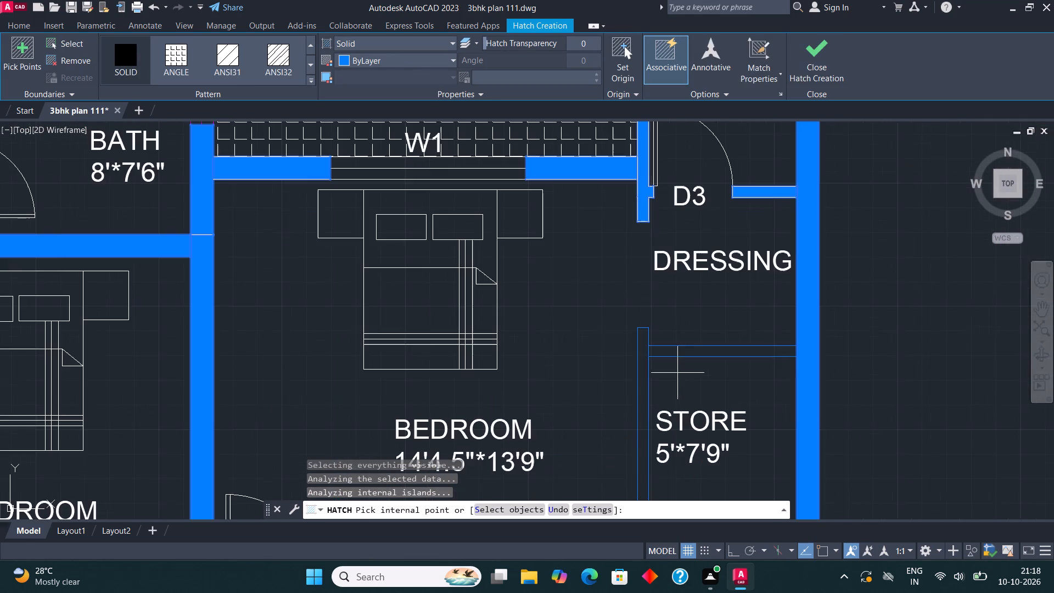
scroll(677, 373, up, 1)
click(681, 349)
click(644, 336)
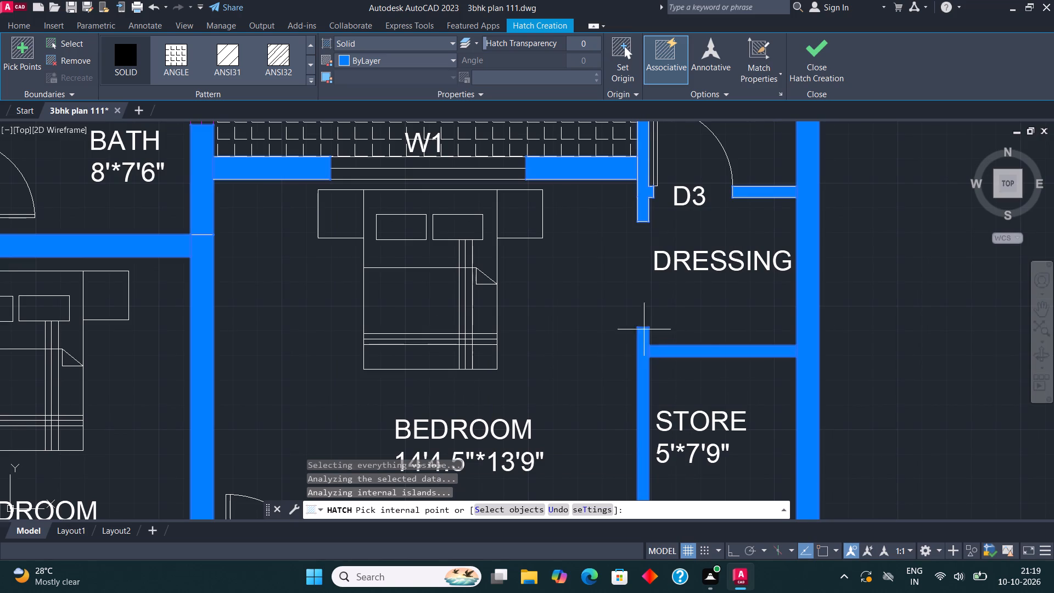
scroll(649, 281, down, 3)
scroll(660, 365, up, 4)
click(727, 332)
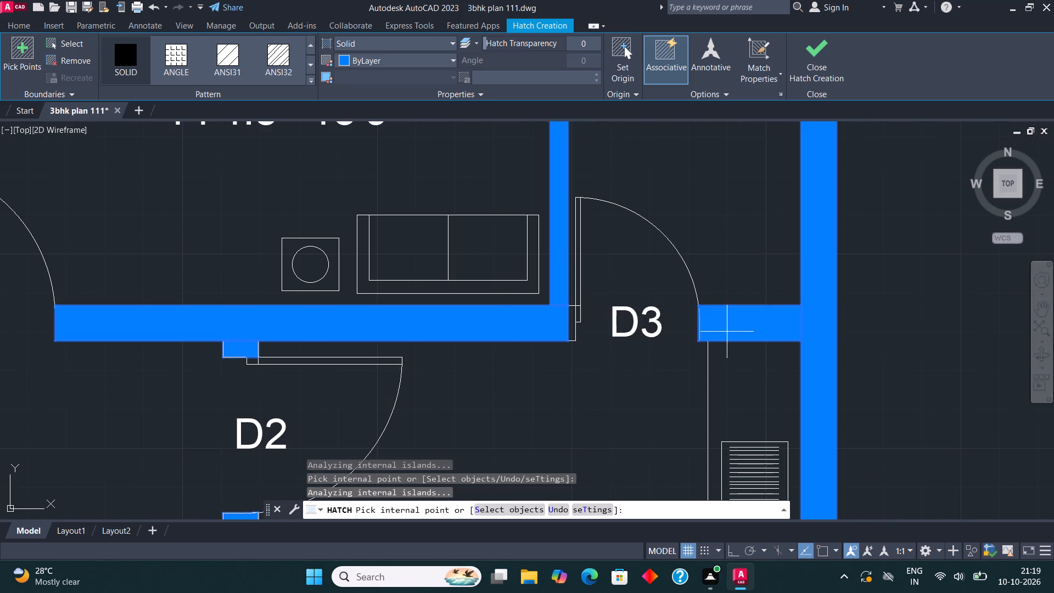
scroll(727, 332, down, 1)
scroll(624, 334, up, 3)
click(633, 331)
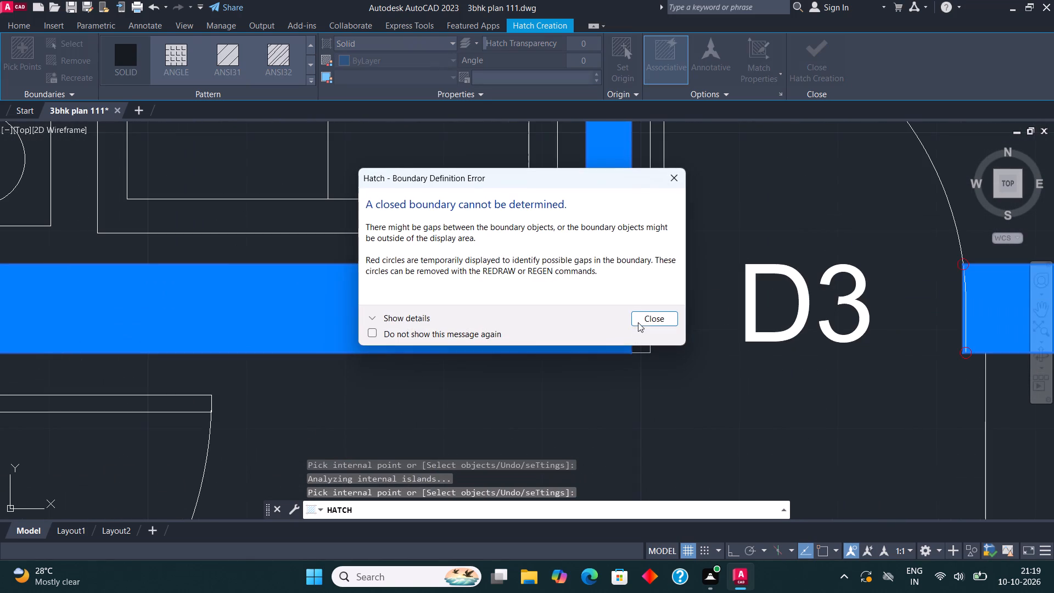
click(668, 178)
click(642, 306)
Solid-hatch the small wall end beside door D3 of the 6'7.5"*5' bath.
scroll(634, 244, down, 2)
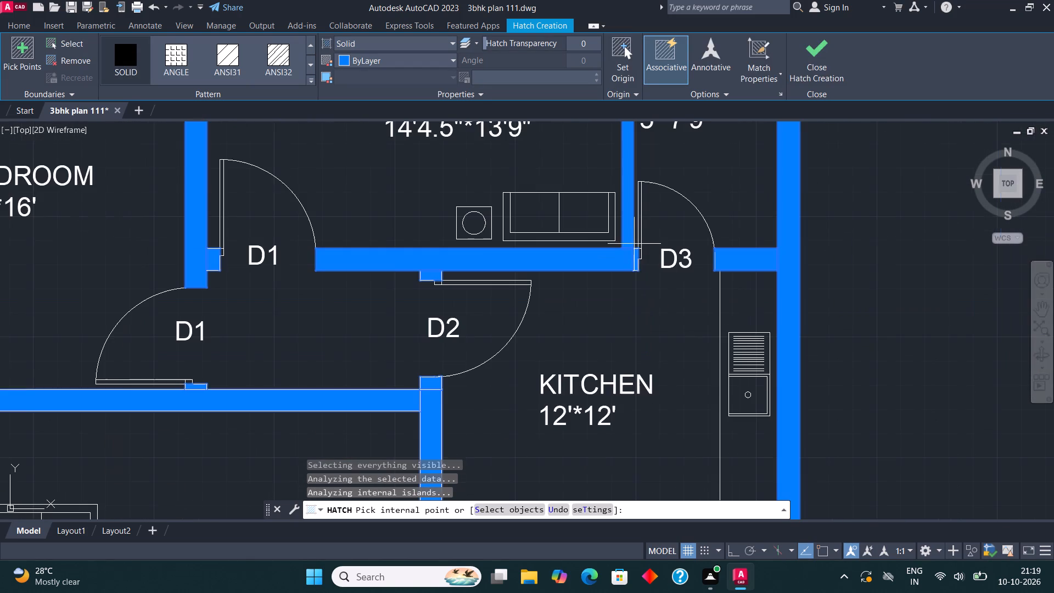
scroll(634, 244, down, 1)
scroll(598, 205, down, 2)
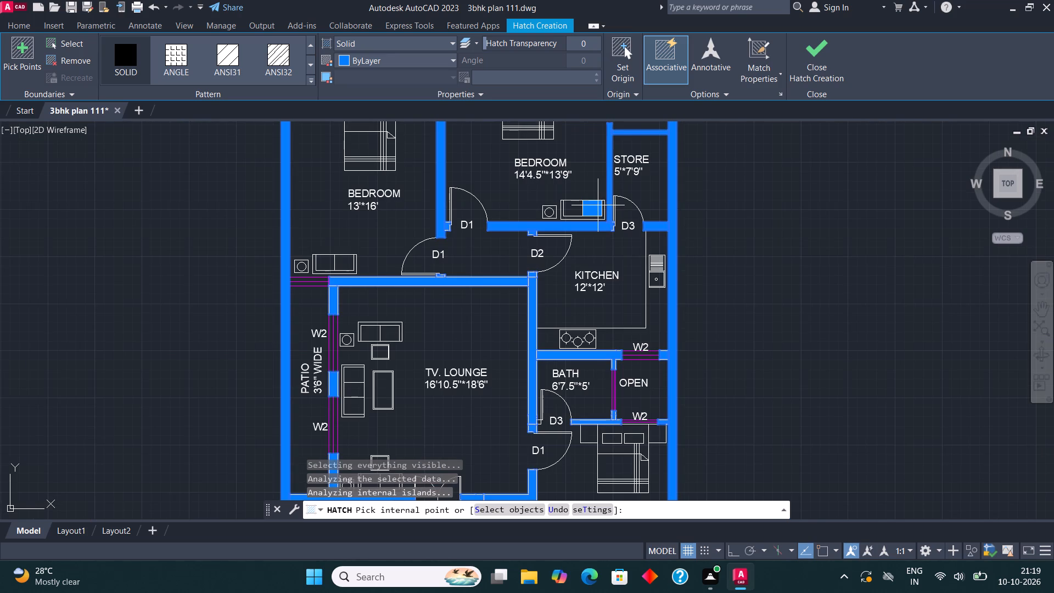
middle_drag(631, 318, 617, 244)
scroll(597, 340, up, 2)
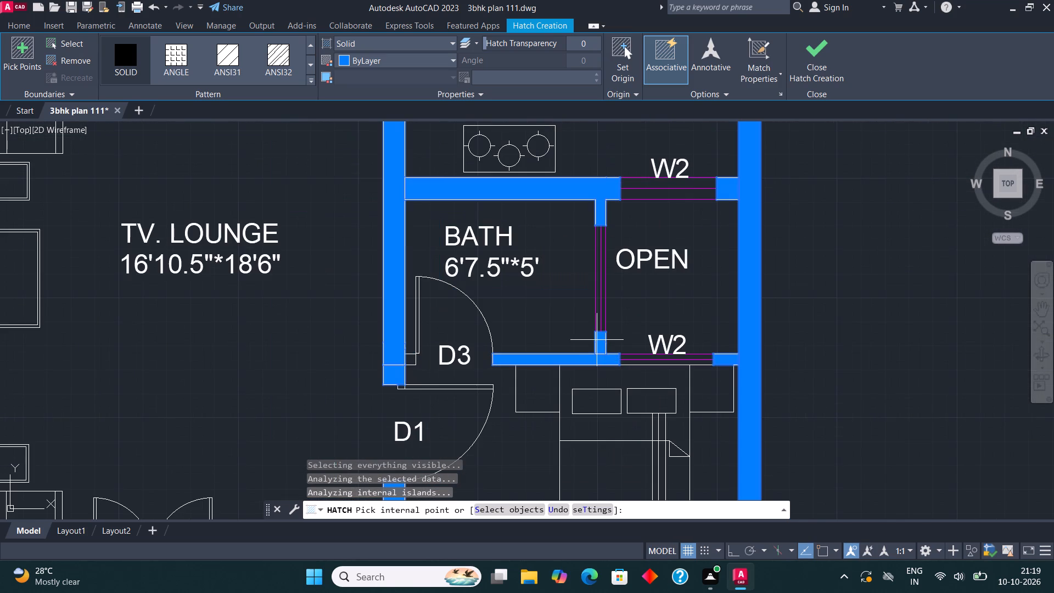
scroll(418, 366, up, 2)
click(400, 355)
Check the walls from the TV lounge down to the front lawn for unfilled pieces and finish the hatch.
scroll(581, 272, down, 4)
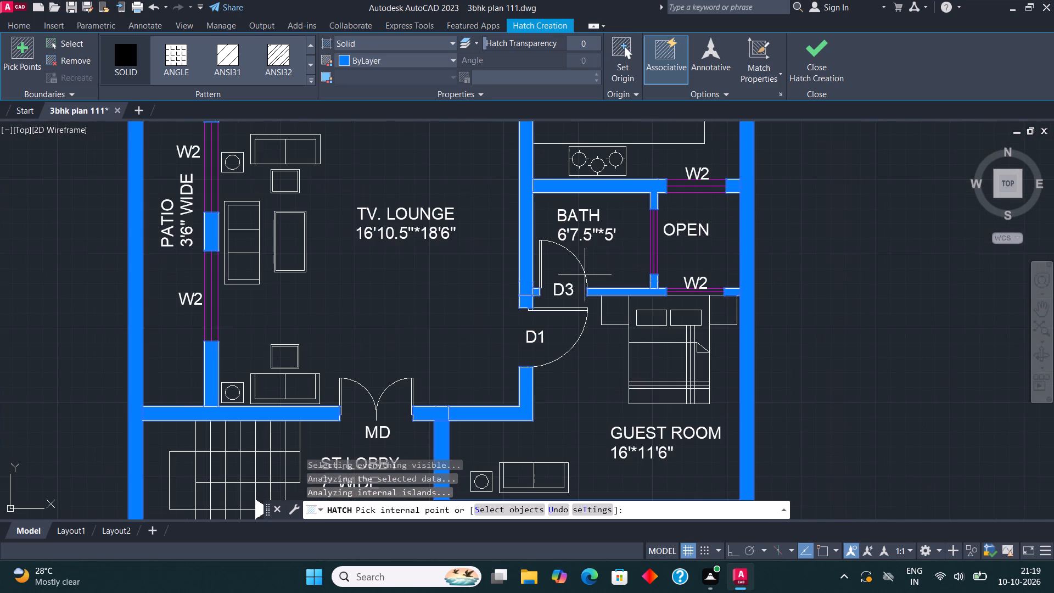
scroll(504, 330, down, 2)
middle_drag(543, 416, 542, 402)
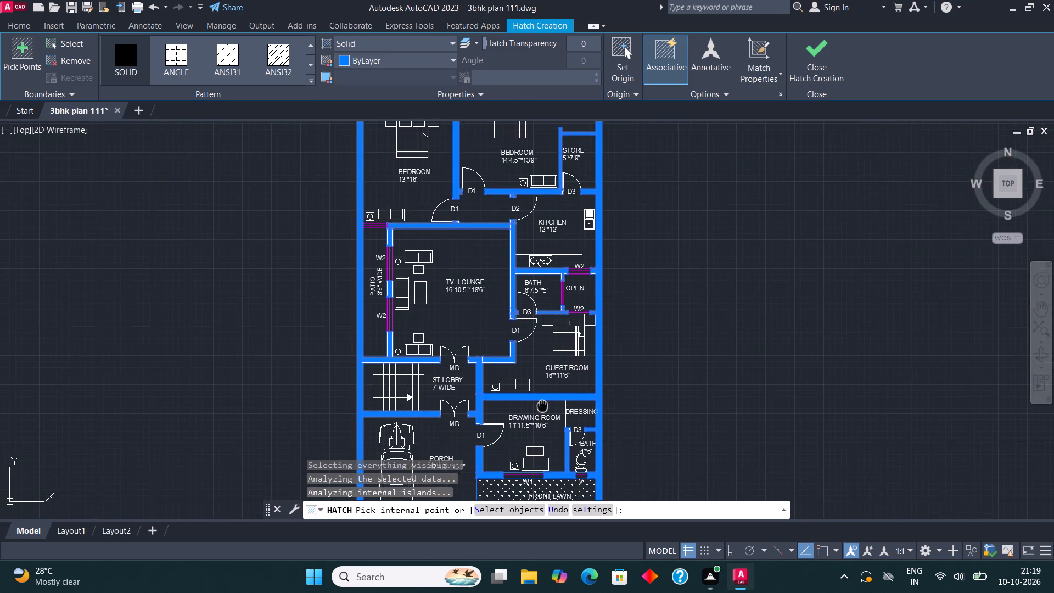
middle_drag(542, 402, 544, 318)
scroll(542, 331, up, 3)
scroll(542, 331, down, 3)
middle_drag(548, 373, 547, 341)
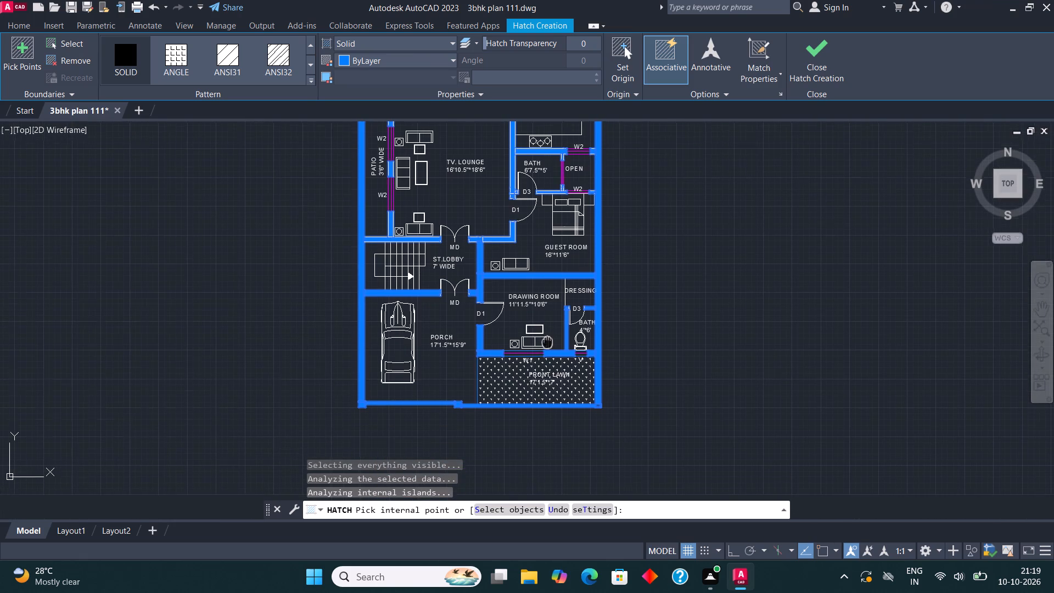
middle_drag(547, 341, 546, 338)
click(820, 51)
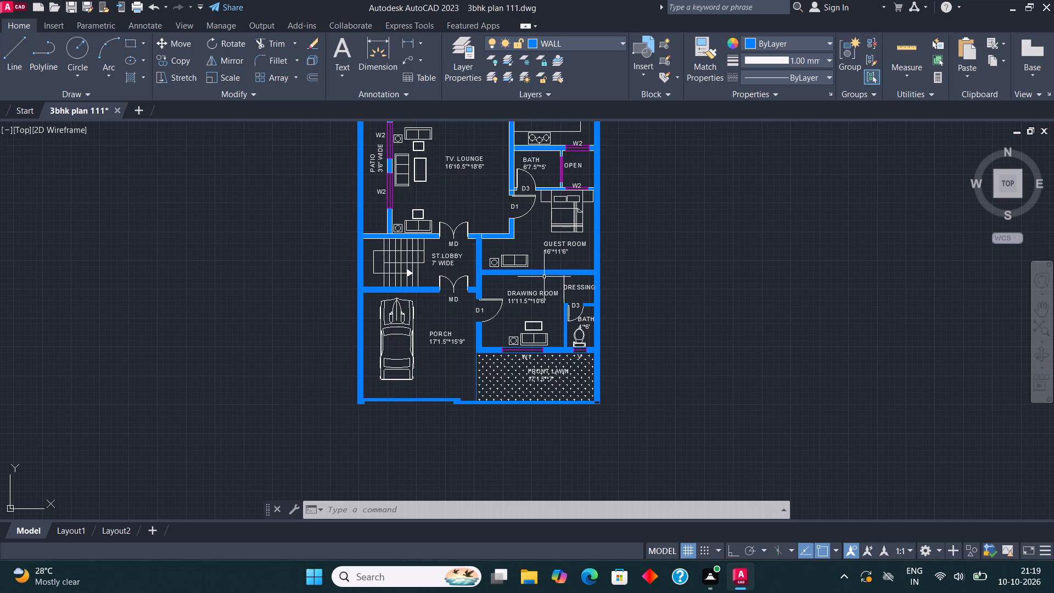
Select all matching door blocks in the plan, starting from an MD door, and move them to the DOOR layer.
middle_drag(542, 276, 554, 327)
scroll(491, 312, up, 2)
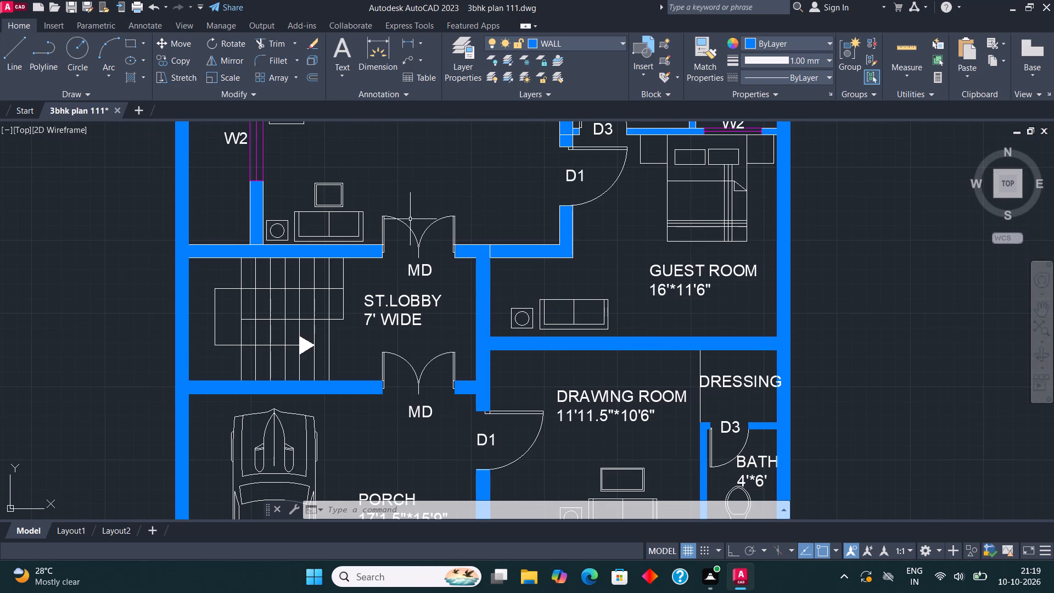
click(413, 226)
click(408, 236)
right_click(414, 234)
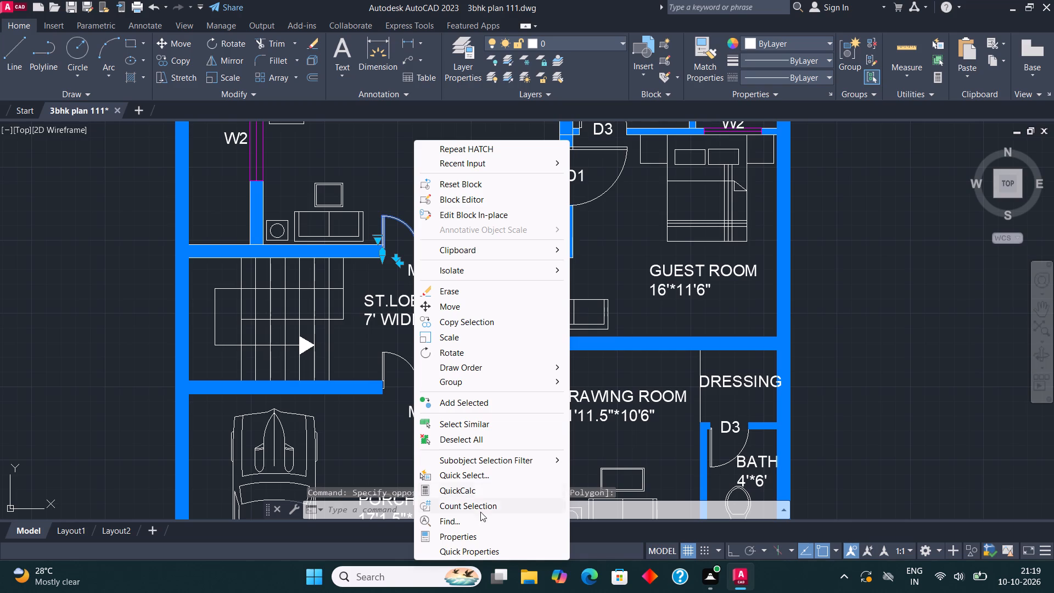
click(478, 424)
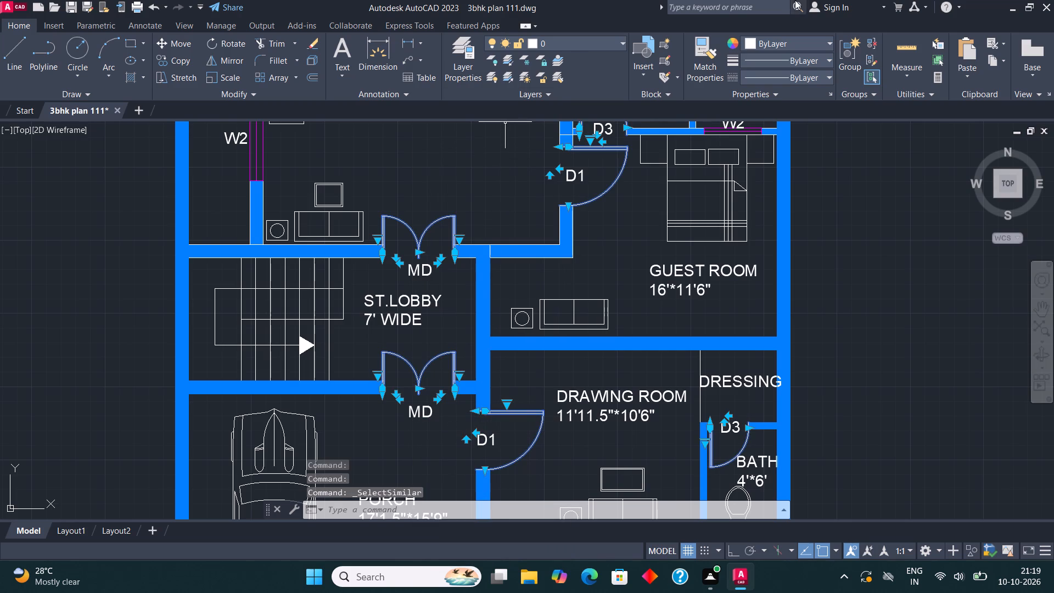
click(586, 44)
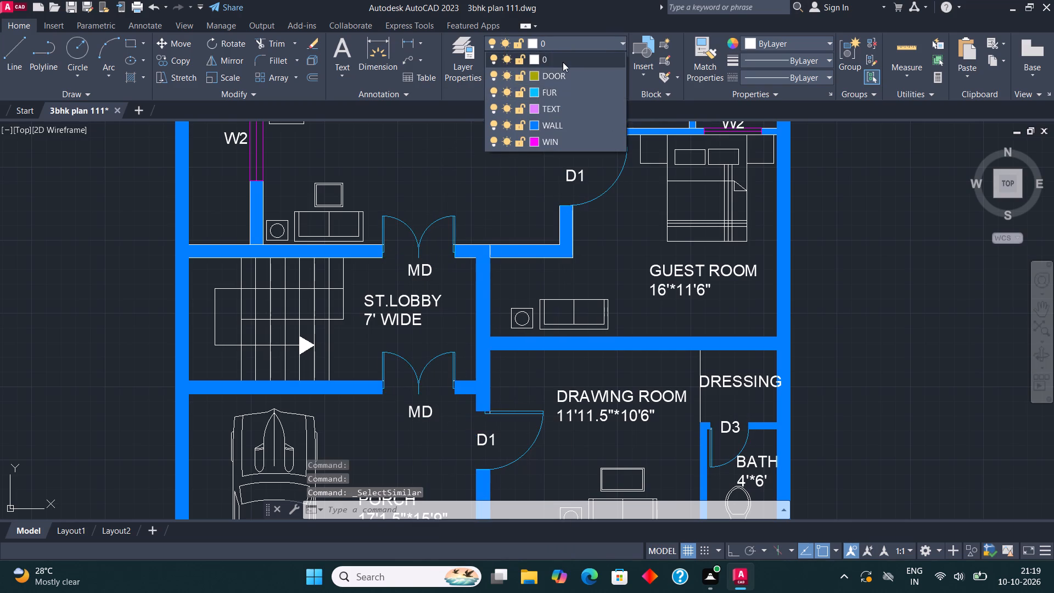
click(563, 62)
click(568, 34)
click(568, 40)
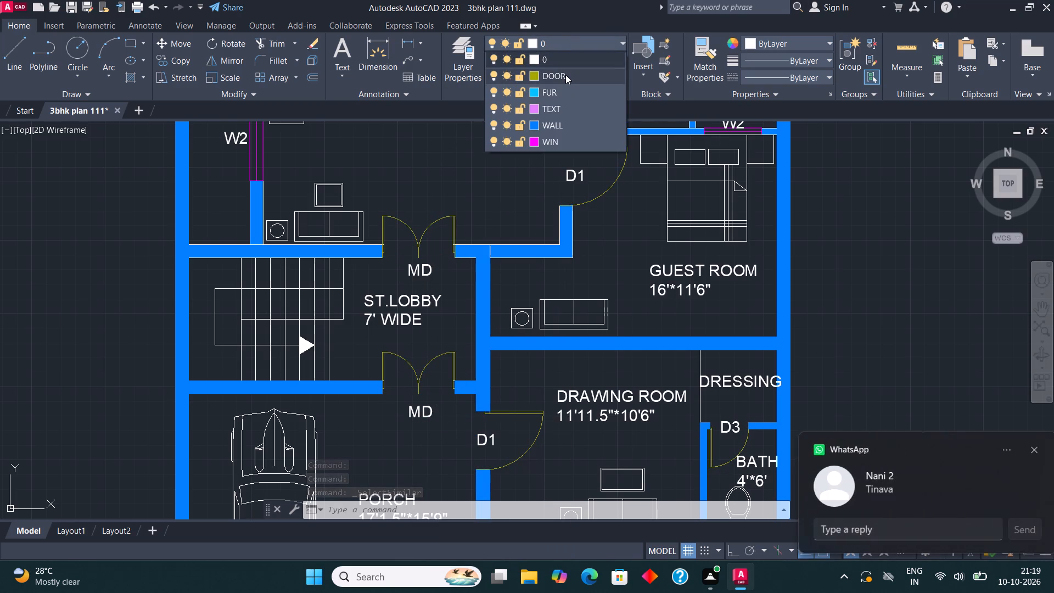
click(565, 75)
key(Escape)
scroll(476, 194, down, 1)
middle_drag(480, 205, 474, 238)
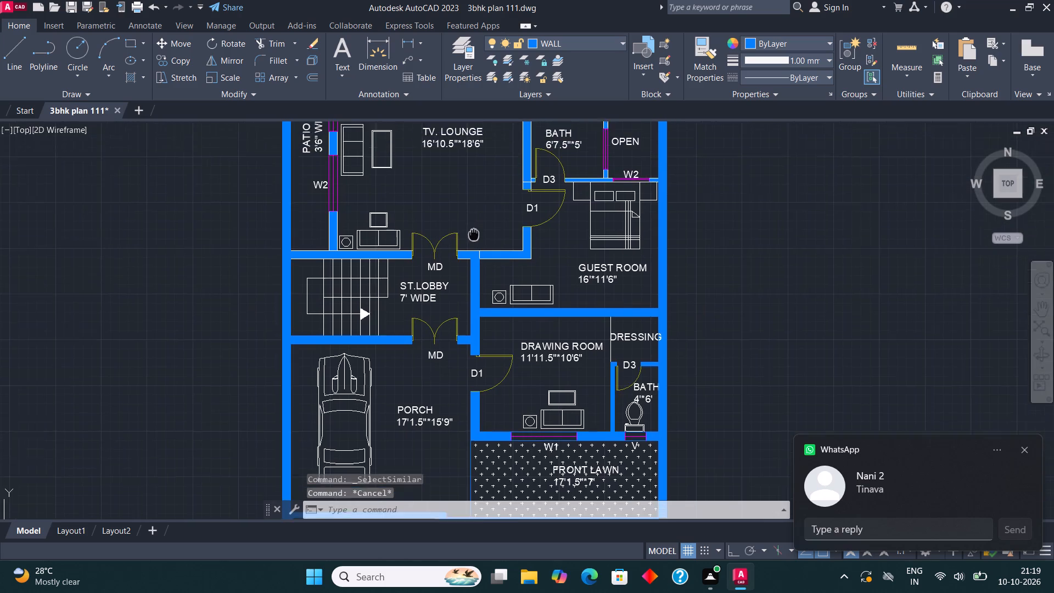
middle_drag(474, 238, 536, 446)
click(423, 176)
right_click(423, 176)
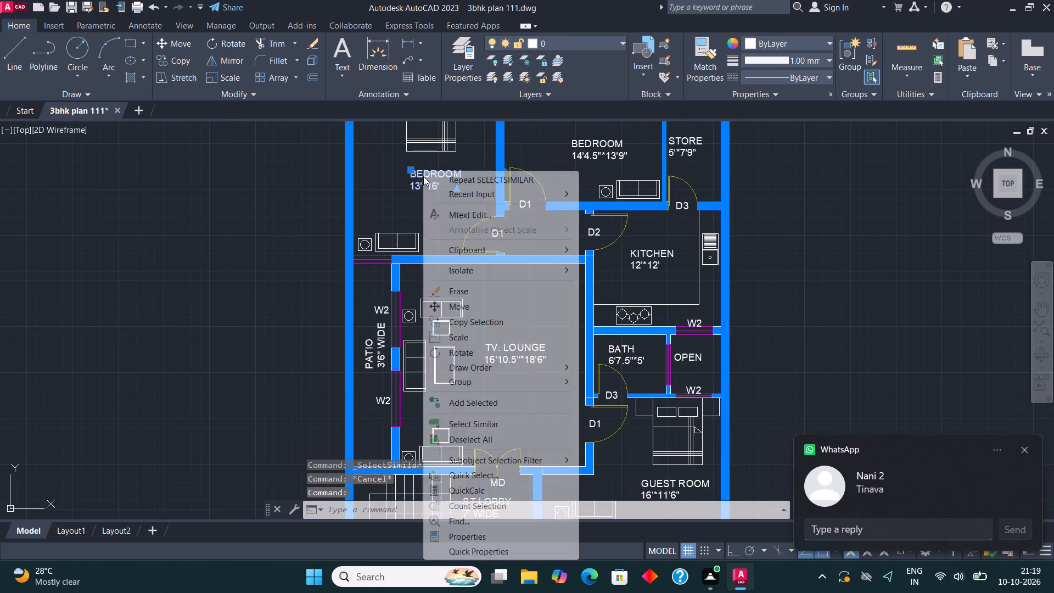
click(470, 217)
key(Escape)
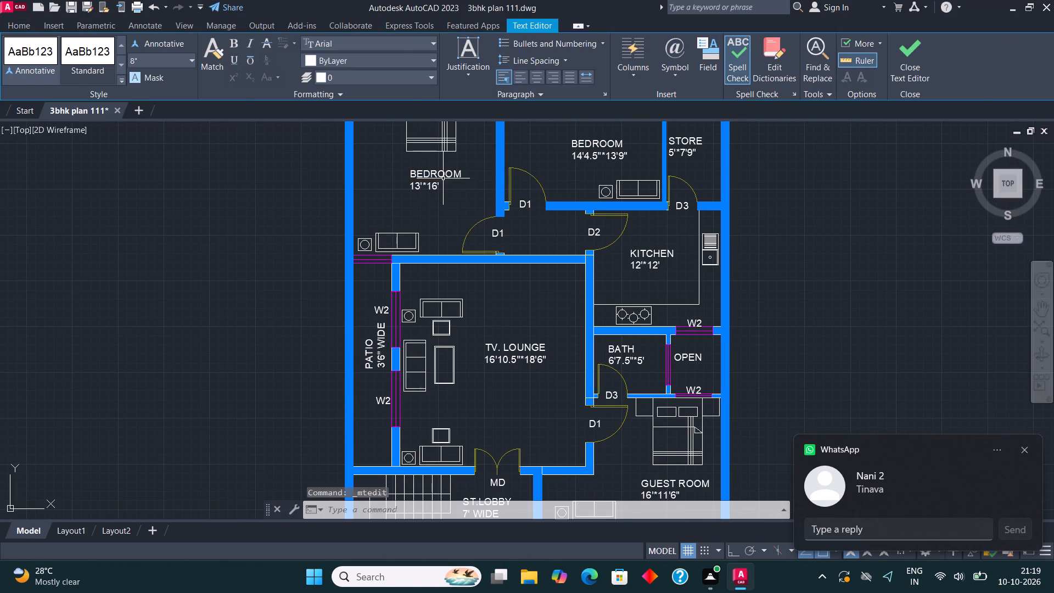
Select all text labels similar to the 13'*16' bedroom label and move them to the TEXT layer.
click(443, 178)
right_click(442, 178)
click(520, 418)
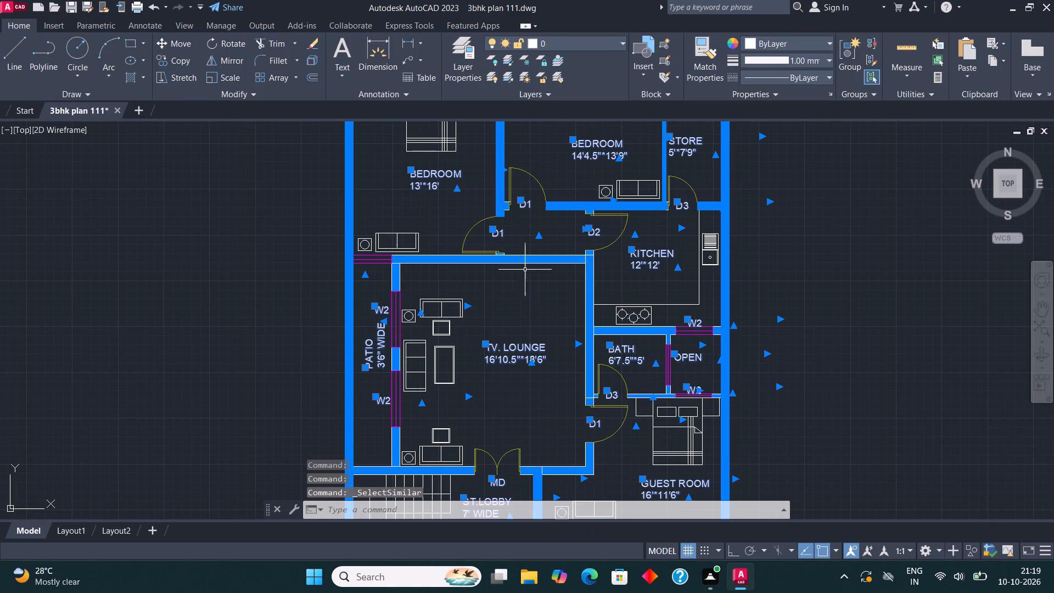
click(568, 41)
click(551, 105)
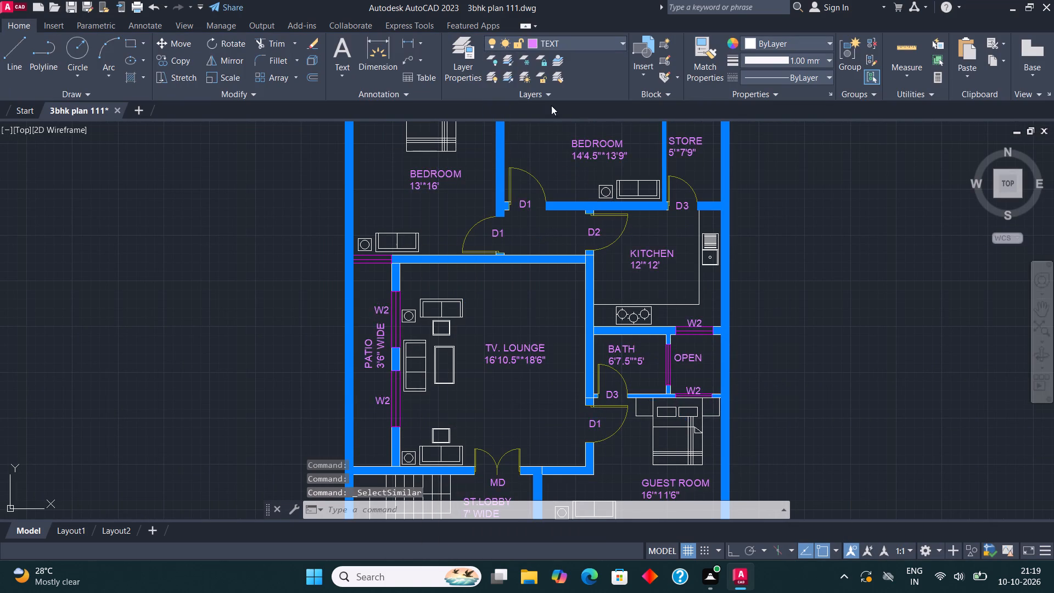
key(Escape)
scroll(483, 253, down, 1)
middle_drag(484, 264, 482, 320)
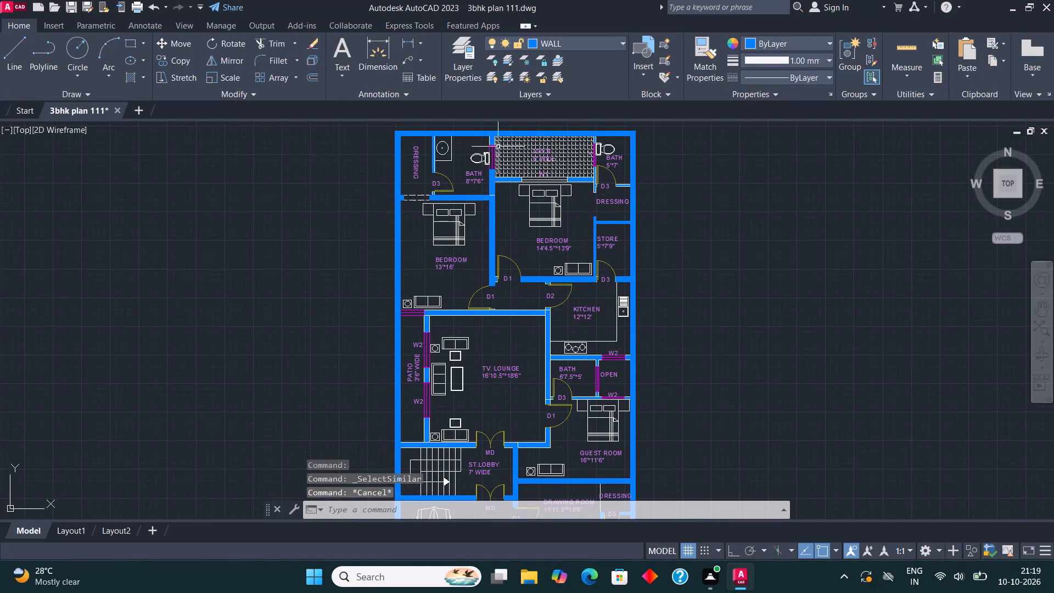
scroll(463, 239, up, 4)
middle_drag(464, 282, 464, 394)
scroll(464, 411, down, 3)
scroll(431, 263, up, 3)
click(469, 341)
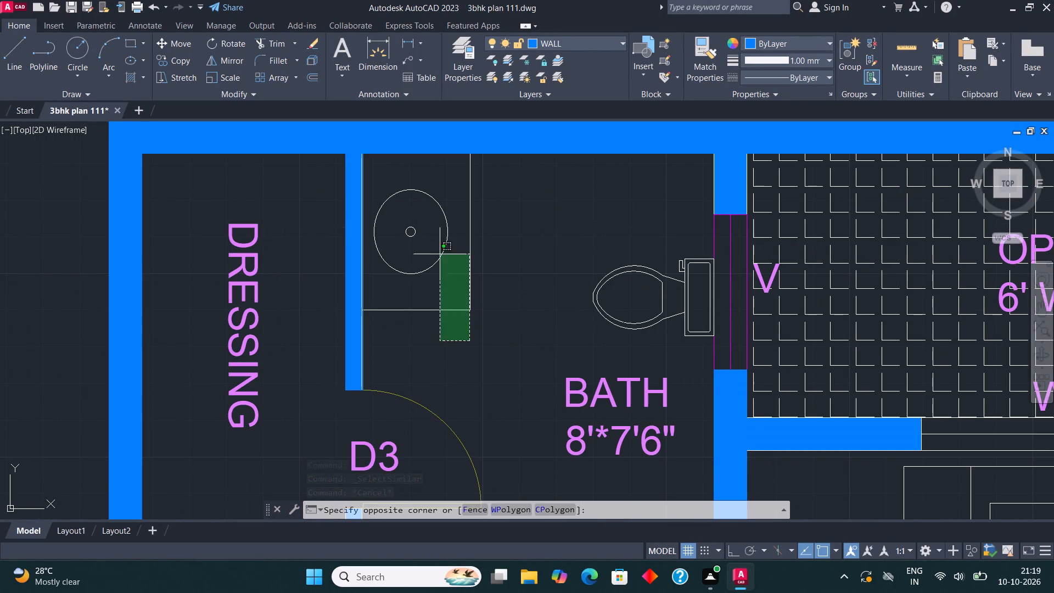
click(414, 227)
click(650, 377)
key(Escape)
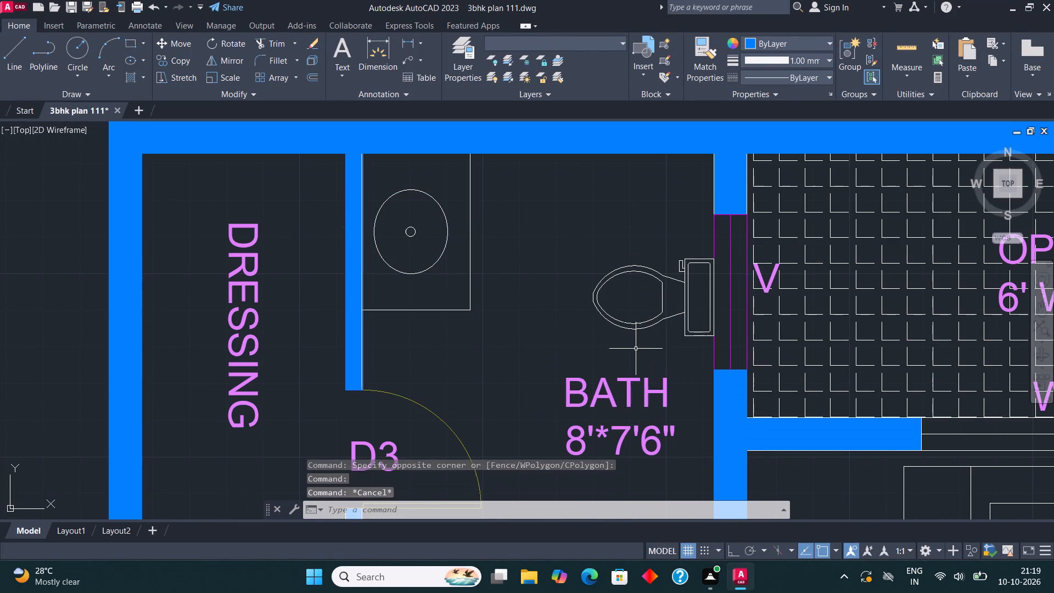
Move the toilet, washbasin and basin counter of the 8'*7'6" bath to the FUR layer.
drag(648, 362, 648, 351)
drag(594, 288, 589, 287)
click(461, 332)
click(410, 241)
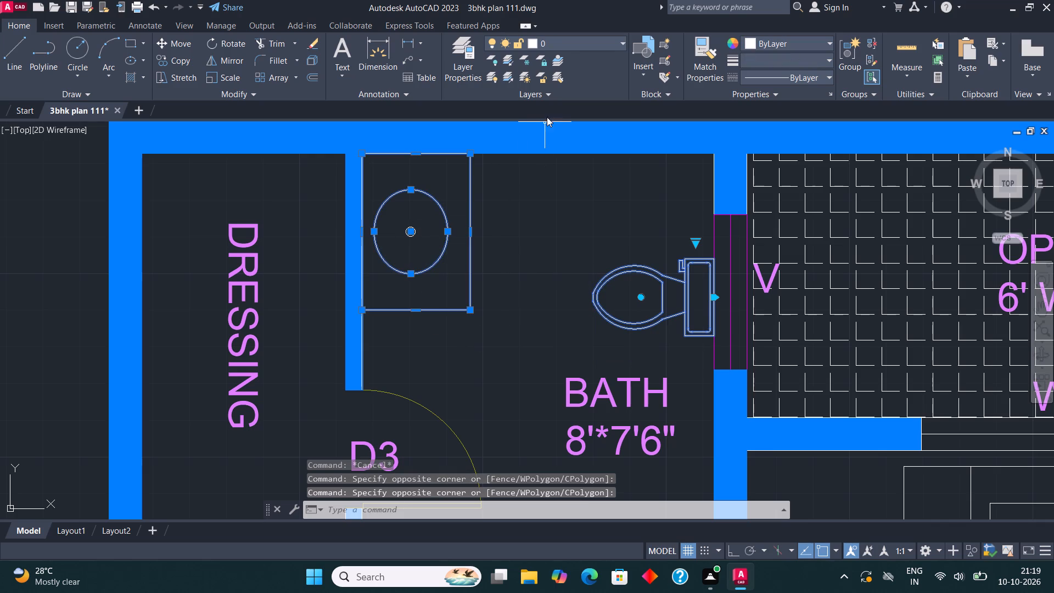
click(560, 42)
click(568, 90)
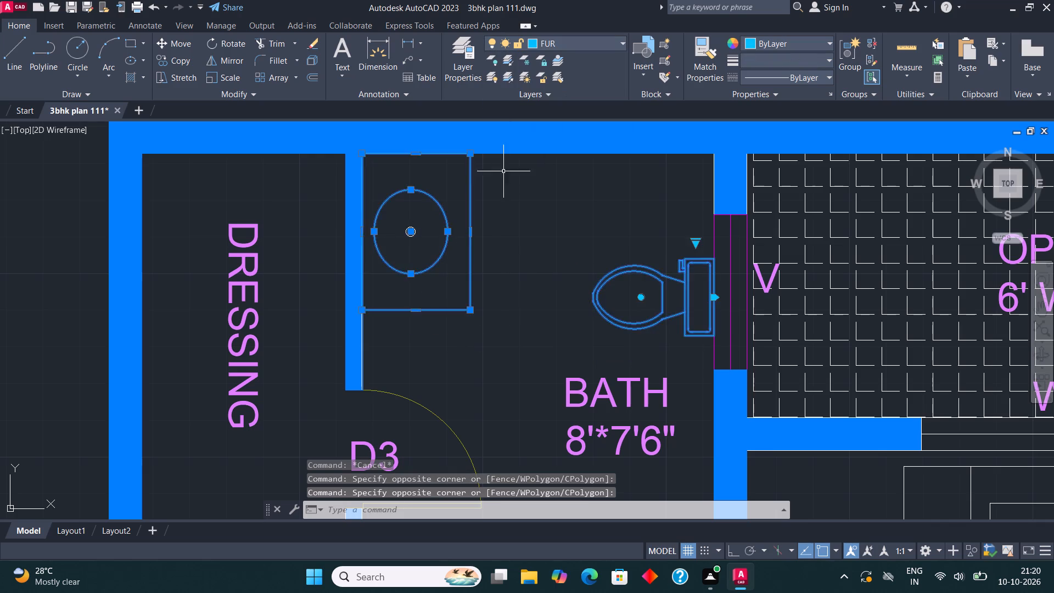
key(Escape)
Move the toilet of the 5'*7' bath to the FUR layer.
scroll(438, 270, down, 4)
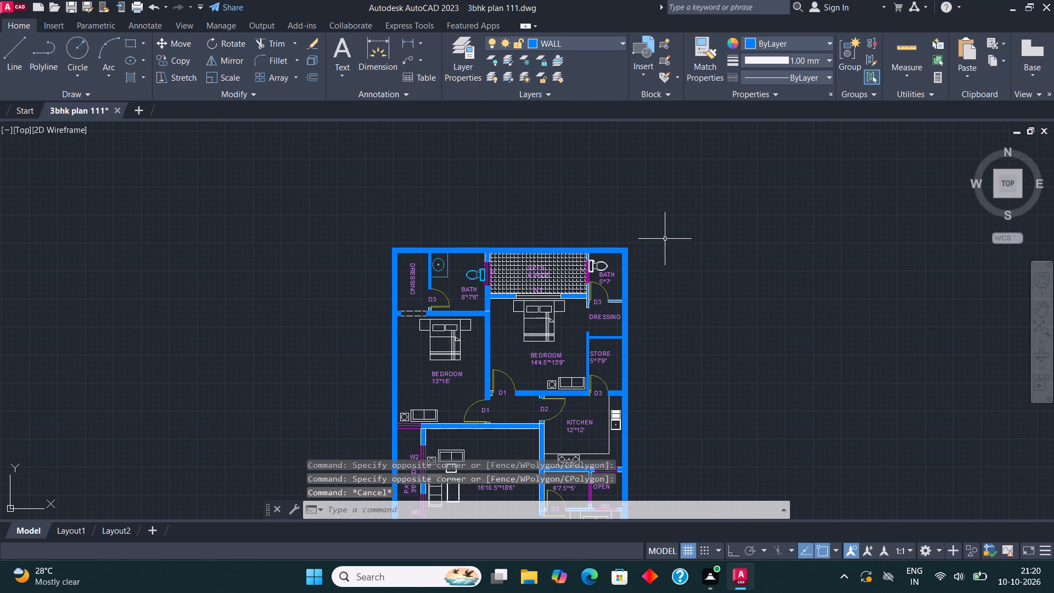
scroll(592, 261, up, 3)
click(596, 295)
click(591, 272)
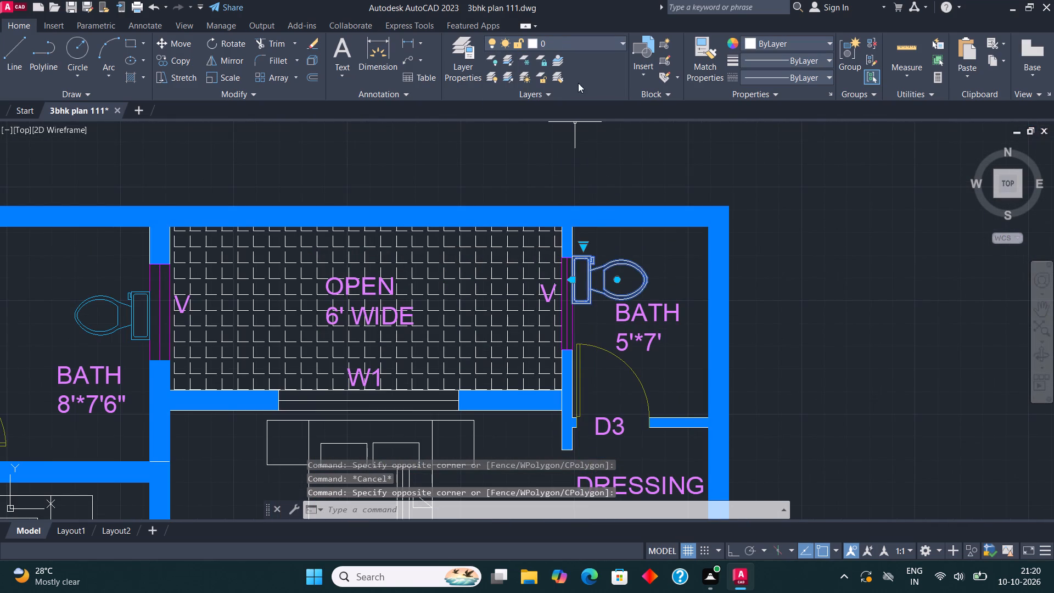
click(580, 47)
click(574, 93)
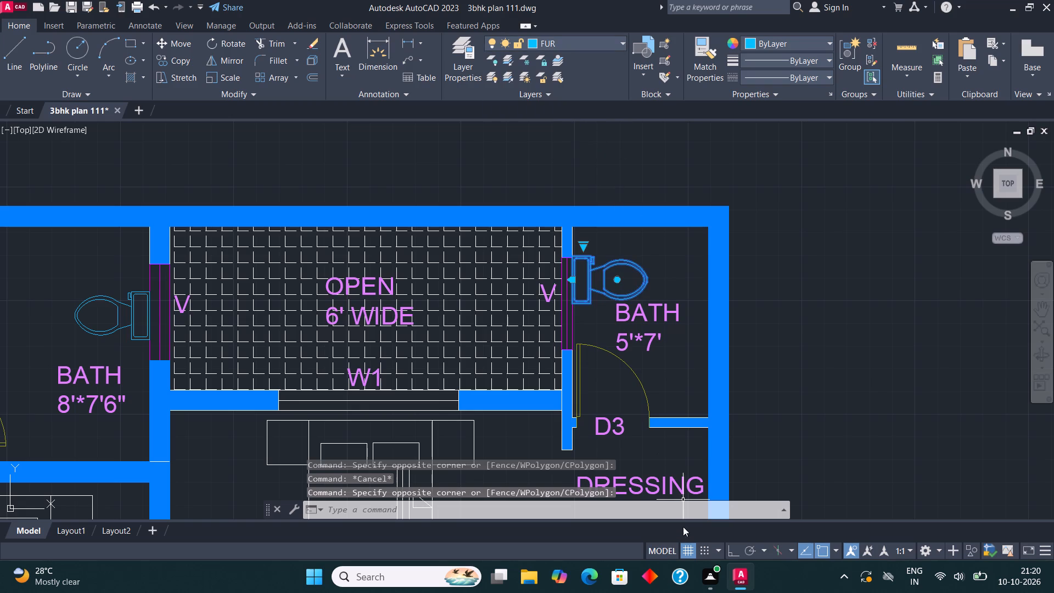
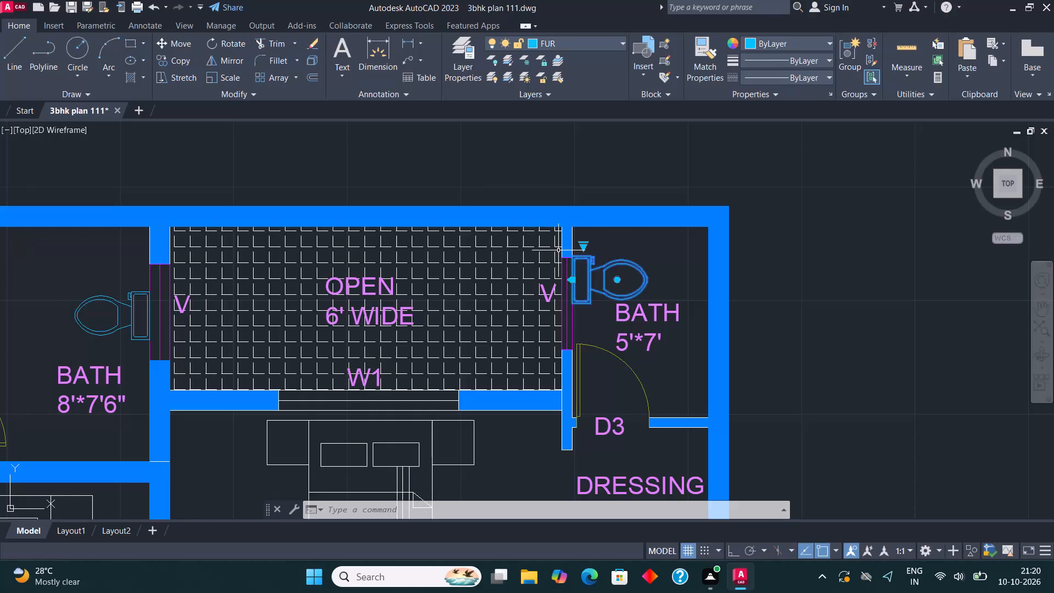
Assign the bed and its side tables in the 13'*16' bedroom to the FUR layer.
scroll(558, 250, down, 2)
scroll(562, 248, up, 3)
scroll(562, 248, down, 2)
middle_drag(471, 275, 504, 214)
scroll(539, 277, down, 2)
middle_drag(537, 276, 540, 237)
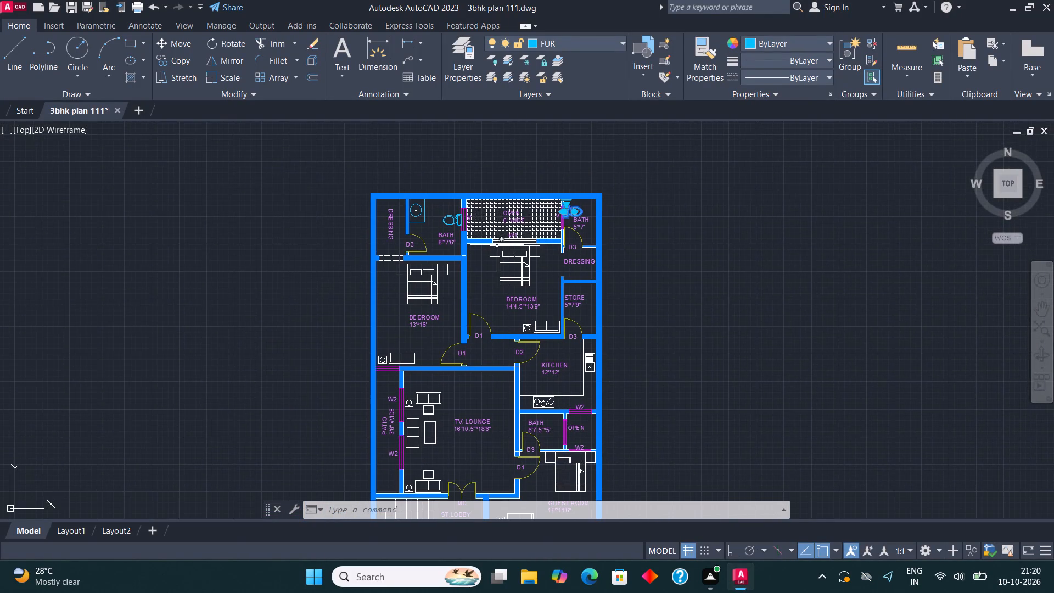
scroll(416, 271, up, 3)
click(501, 413)
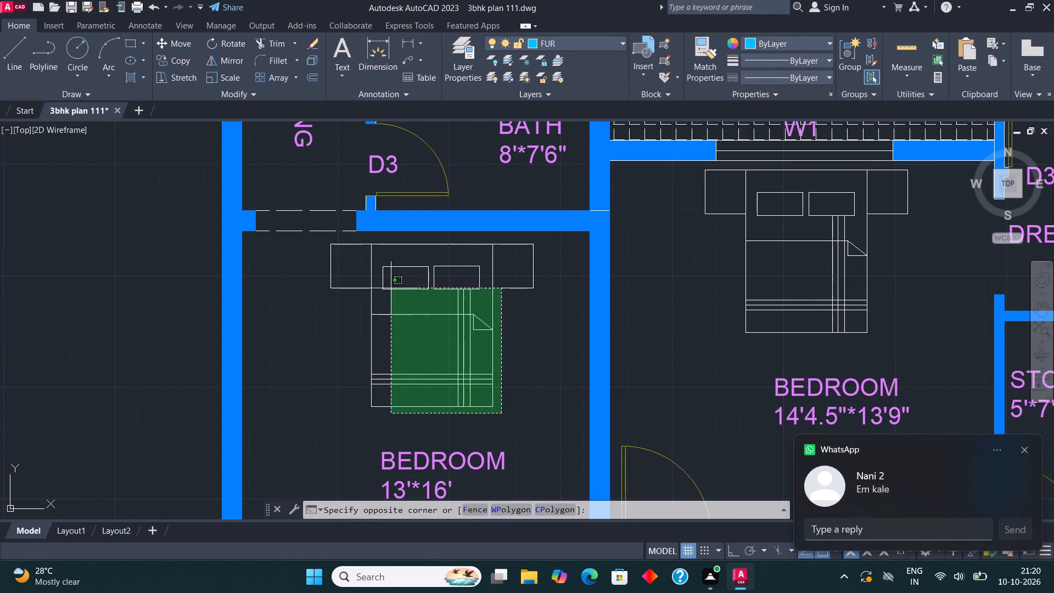
click(346, 259)
click(553, 44)
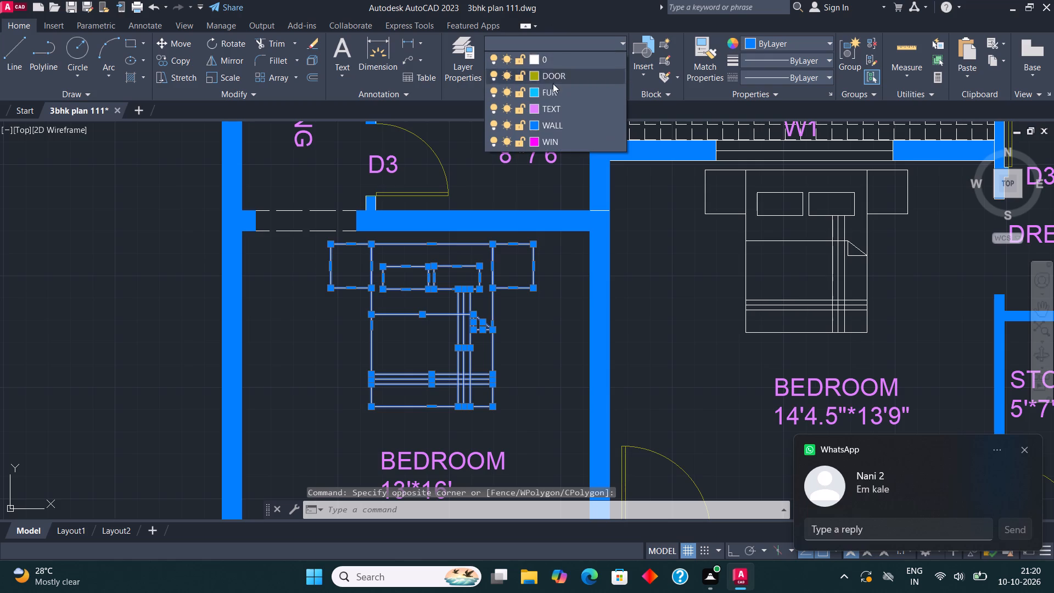
click(553, 96)
Assign the bed and its side tables in the 14'4.5"*13'9" bedroom to the FUR layer.
scroll(367, 284, down, 1)
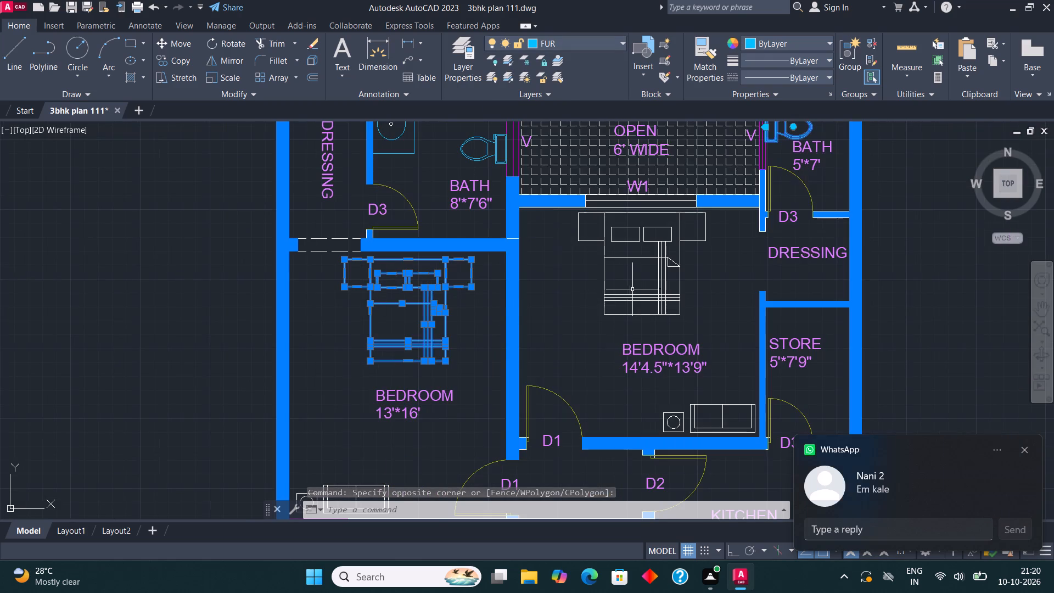
scroll(649, 293, up, 2)
middle_drag(647, 294, 570, 346)
click(663, 429)
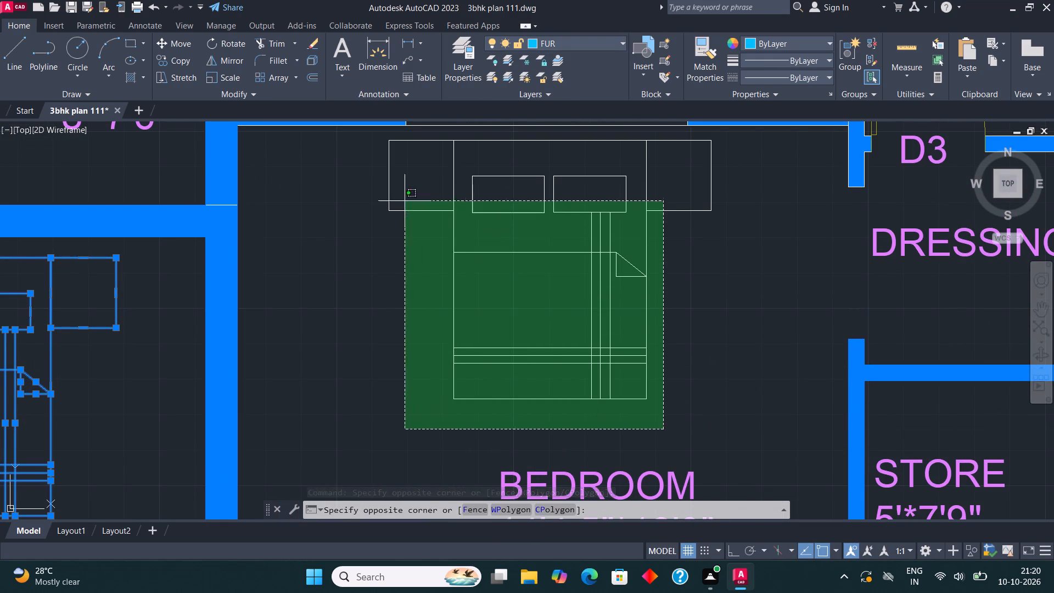
click(401, 171)
click(558, 38)
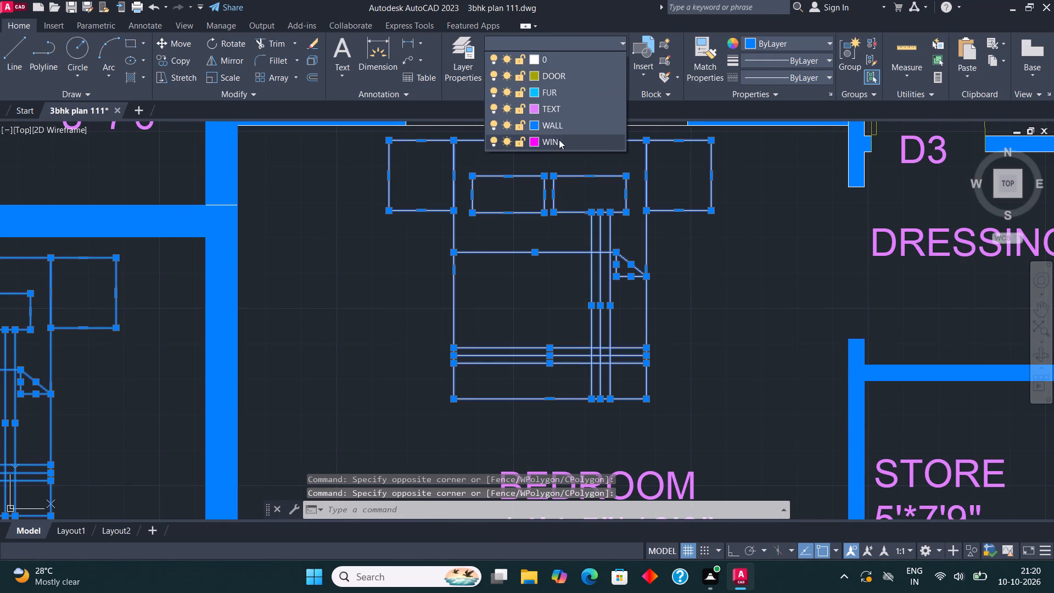
click(553, 108)
click(563, 46)
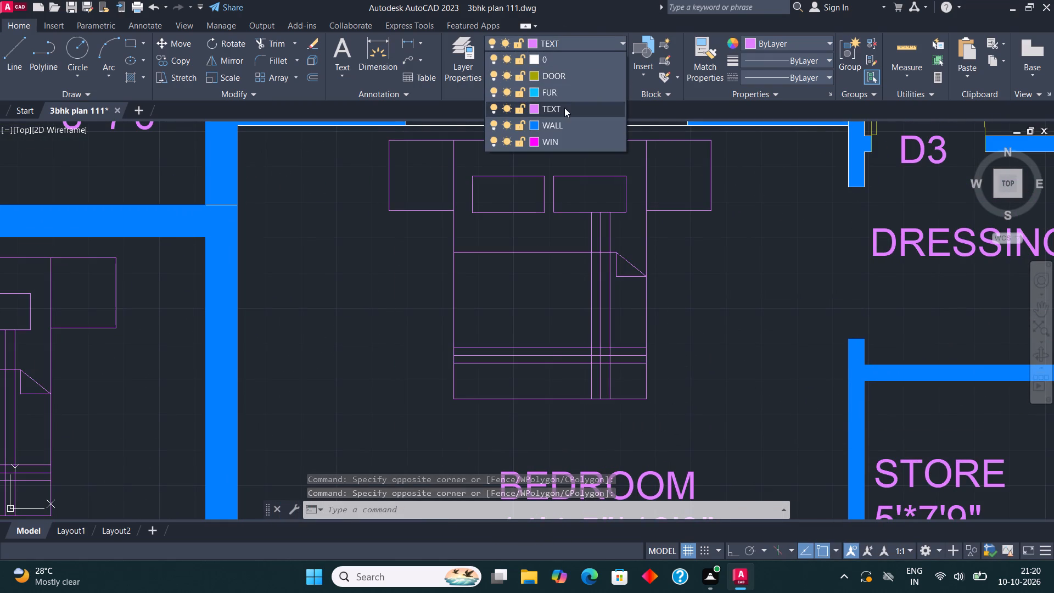
click(560, 91)
scroll(288, 364, down, 2)
key(Escape)
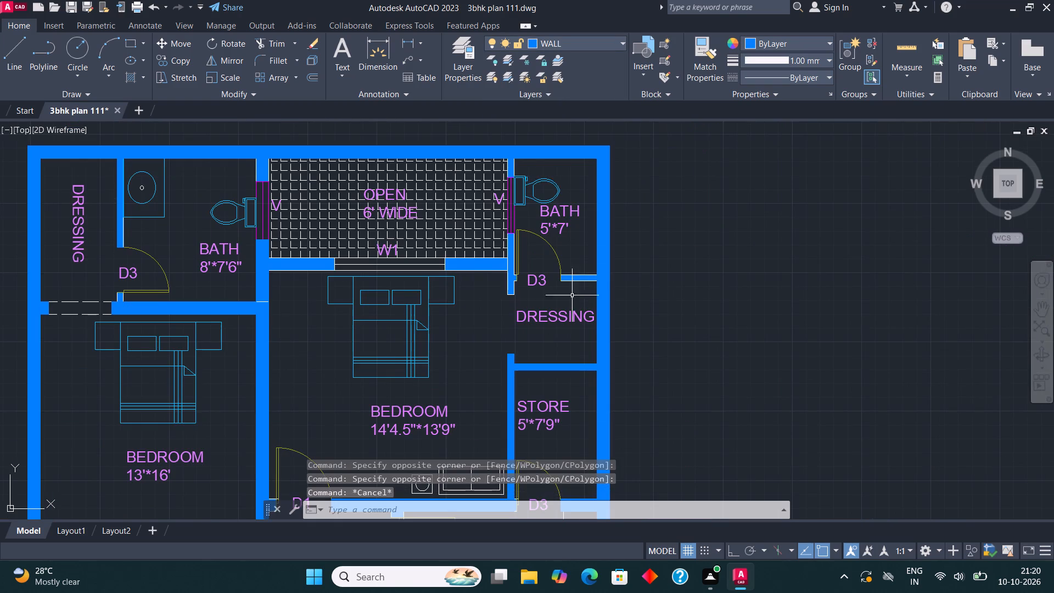
Assign the sofa and round-topped side table in the 14'4.5"*13'9" bedroom to the FUR layer.
middle_drag(578, 273, 568, 114)
scroll(445, 328, up, 3)
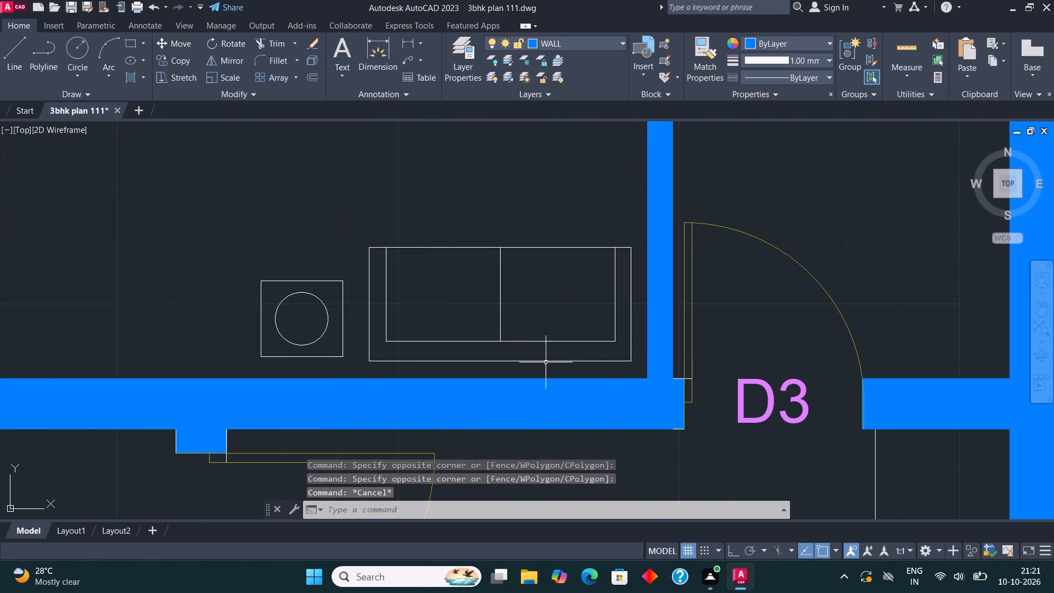
click(636, 368)
click(251, 219)
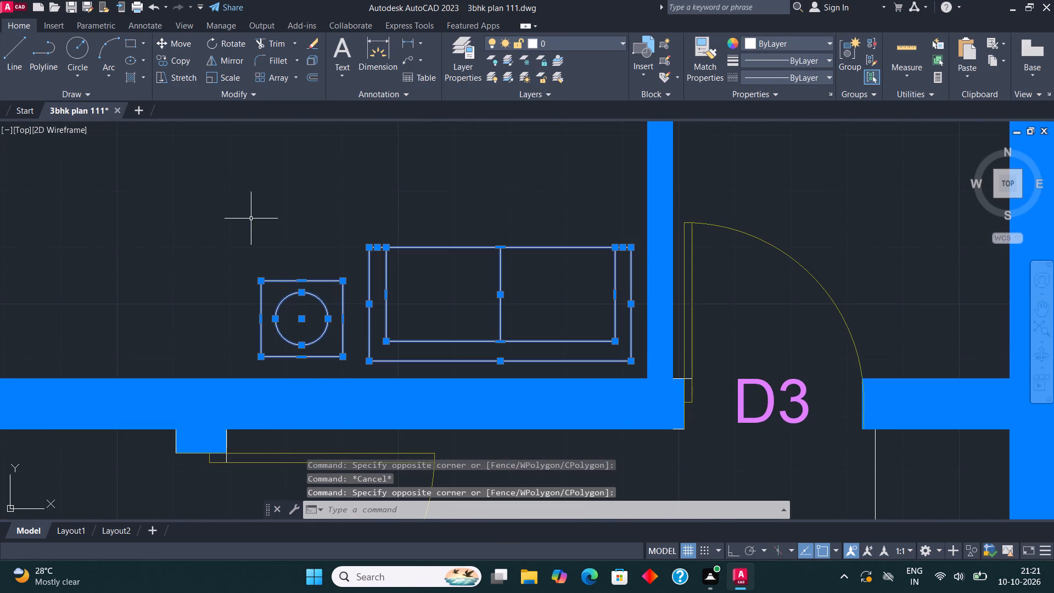
click(585, 40)
click(597, 96)
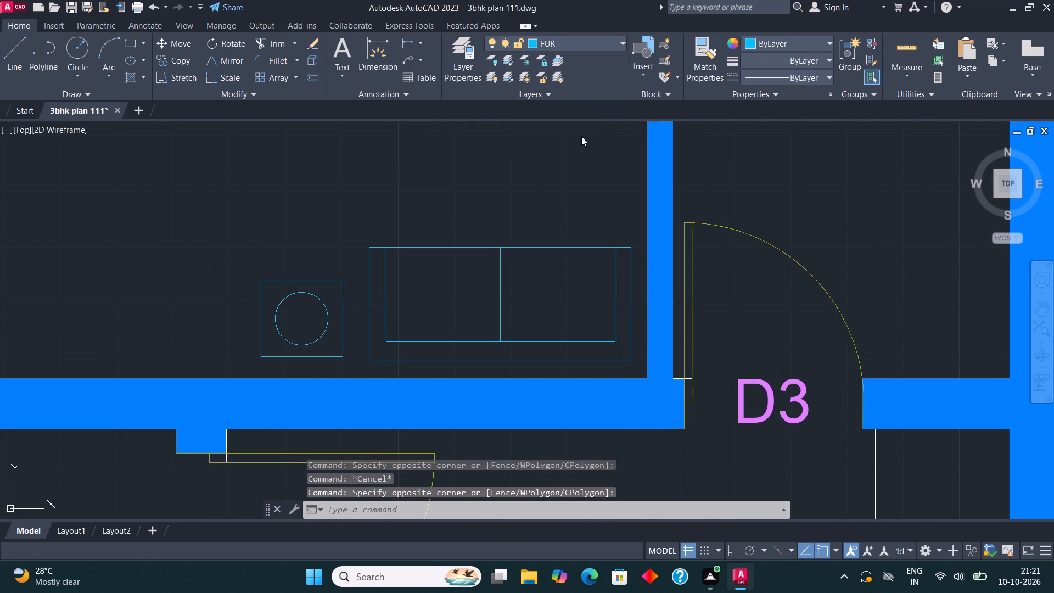
scroll(542, 210, down, 2)
key(Escape)
Assign the kitchen's sink unit, counter lines and three-burner stove to the FUR layer.
scroll(535, 244, down, 1)
scroll(624, 378, up, 2)
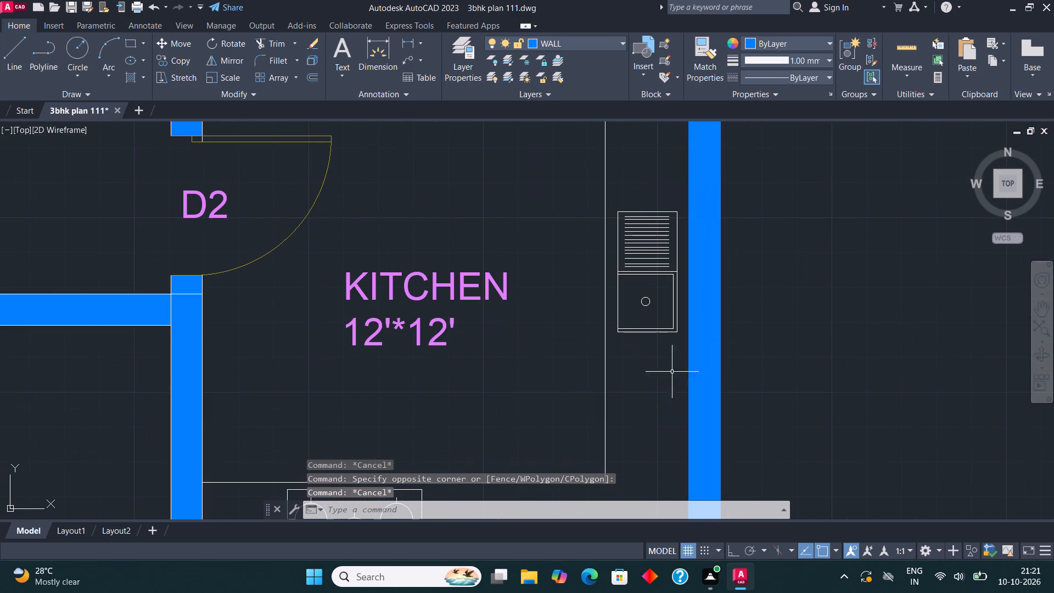
click(683, 358)
click(576, 169)
scroll(576, 170, down, 2)
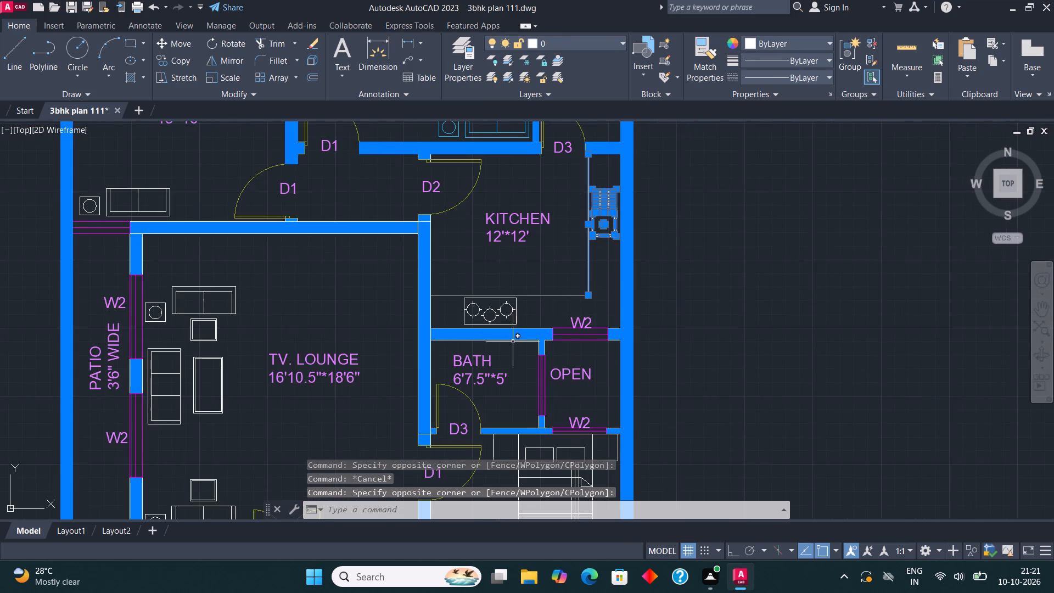
scroll(483, 348, up, 3)
click(620, 266)
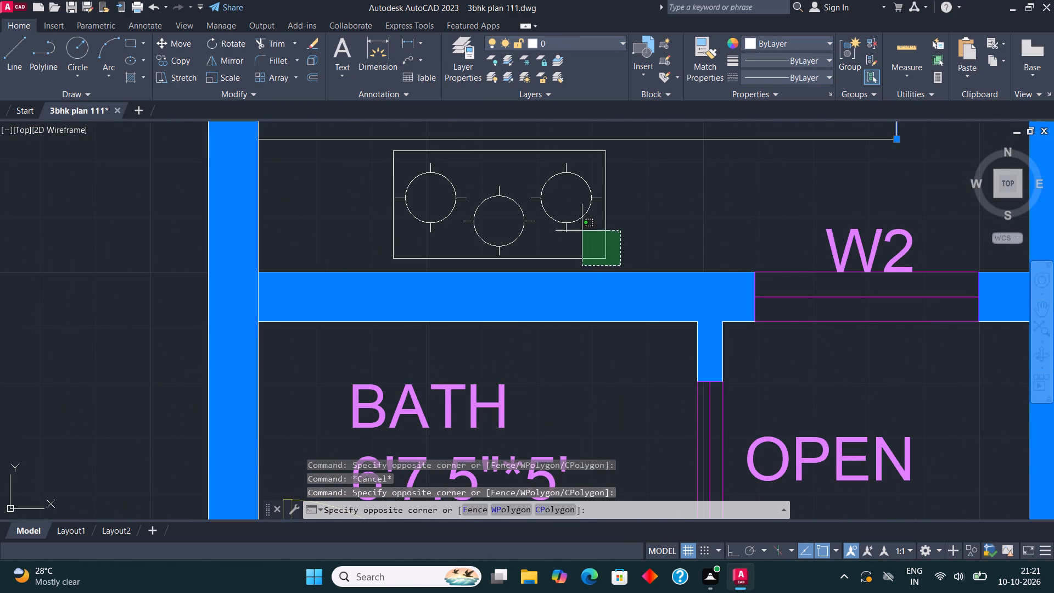
scroll(569, 223, down, 1)
click(456, 153)
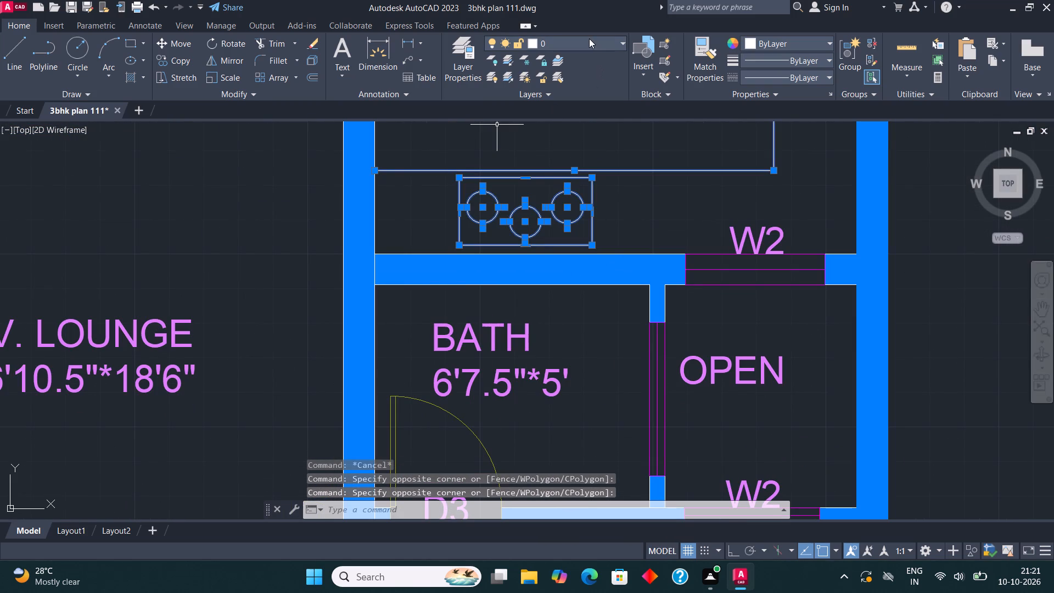
click(589, 38)
click(557, 93)
scroll(581, 295, down, 3)
key(Escape)
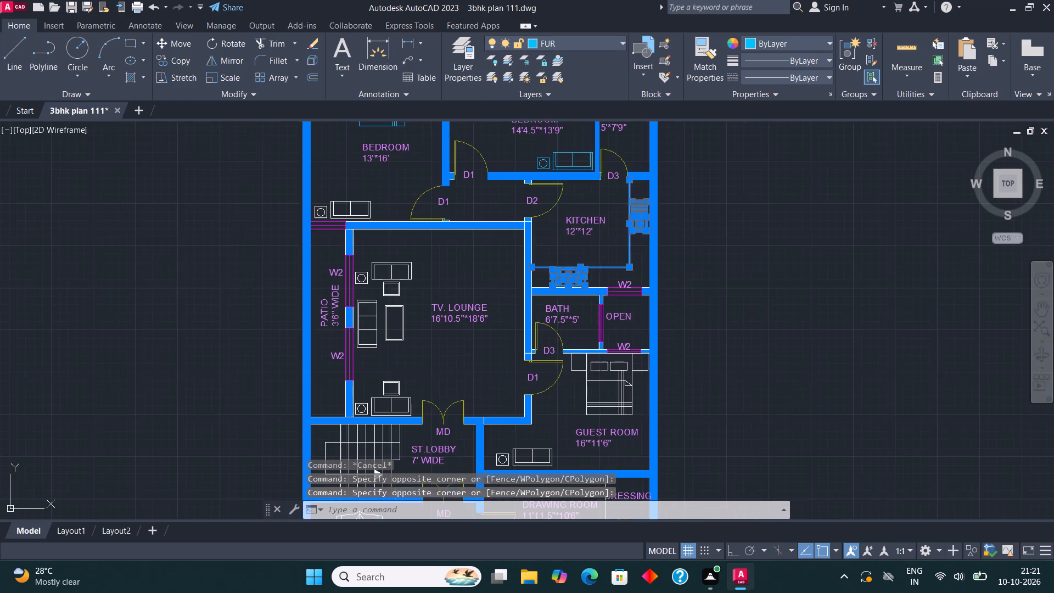
Assign the two sofas, tables and side table in the upper part of the TV. LOUNGE to the FUR layer.
scroll(375, 307, up, 2)
click(464, 424)
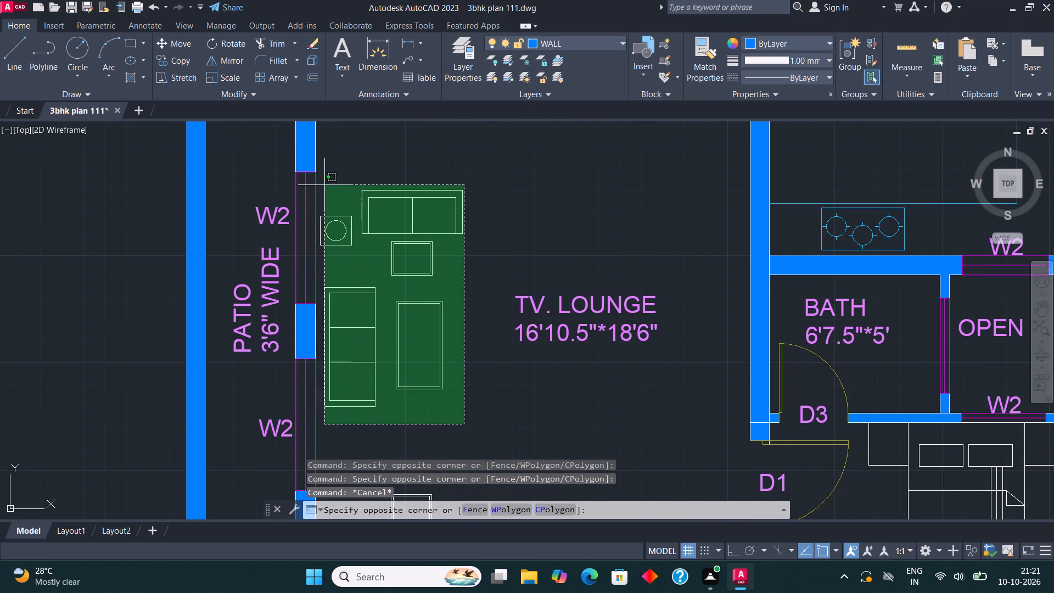
click(322, 178)
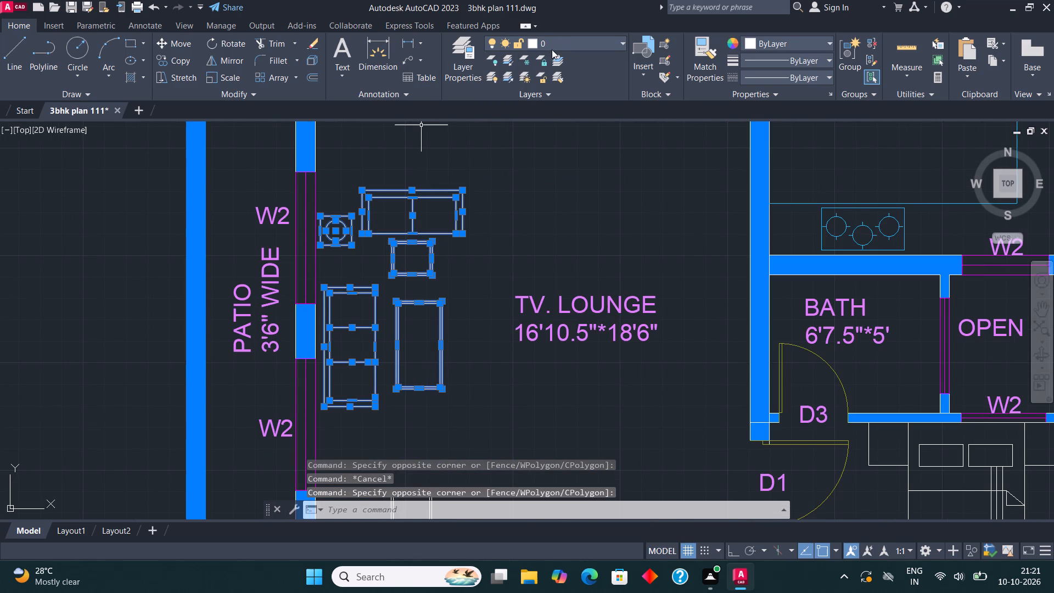
click(553, 43)
click(562, 93)
key(Escape)
scroll(498, 205, down, 2)
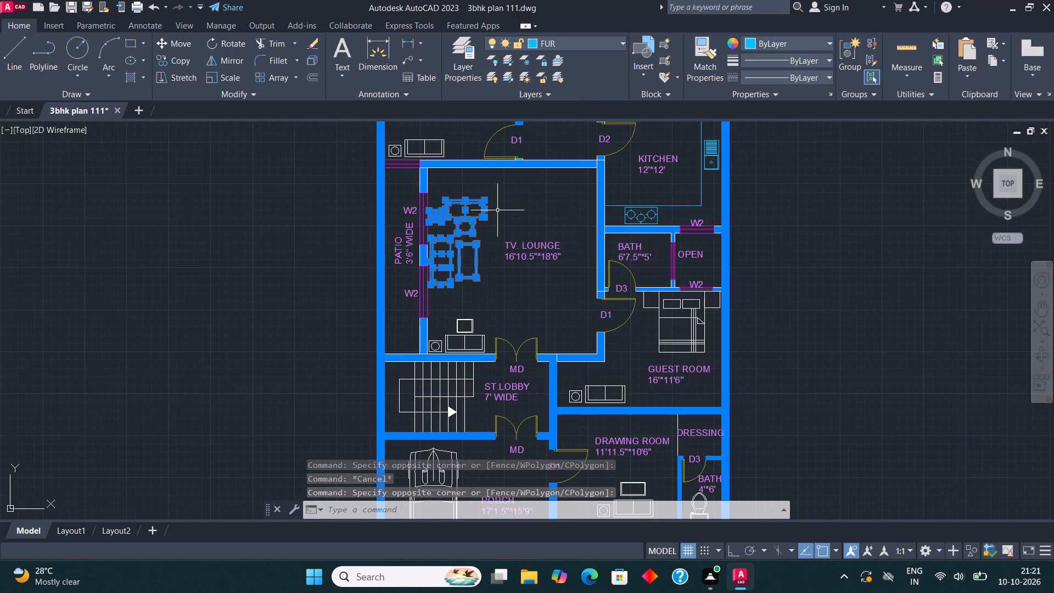
key(Escape)
Assign the sofa, small table and side table near the TV. LOUNGE's lower wall to the FUR layer.
scroll(489, 359, up, 3)
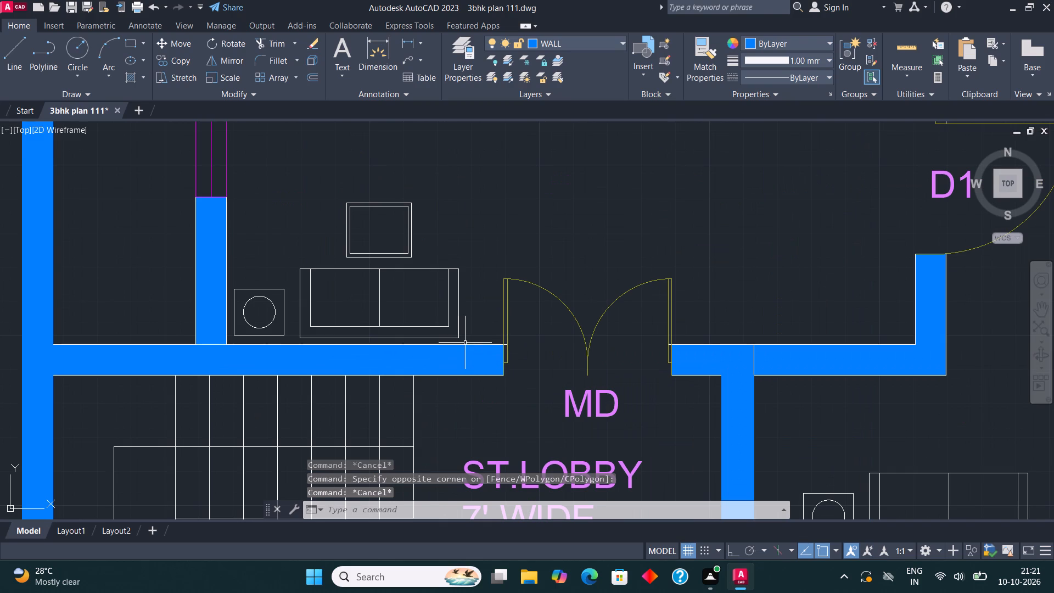
click(465, 343)
click(231, 192)
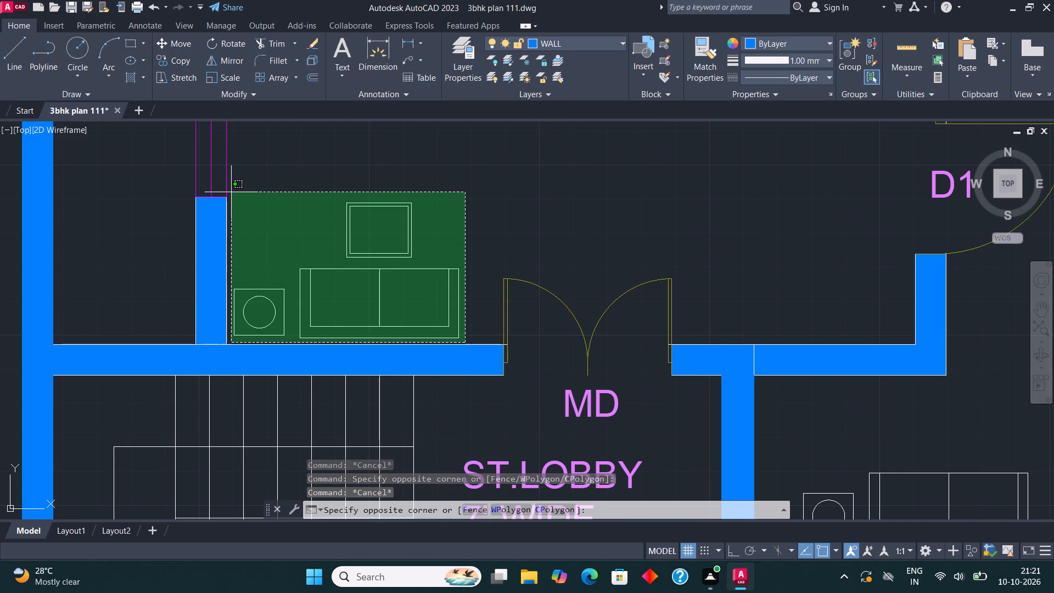
click(575, 44)
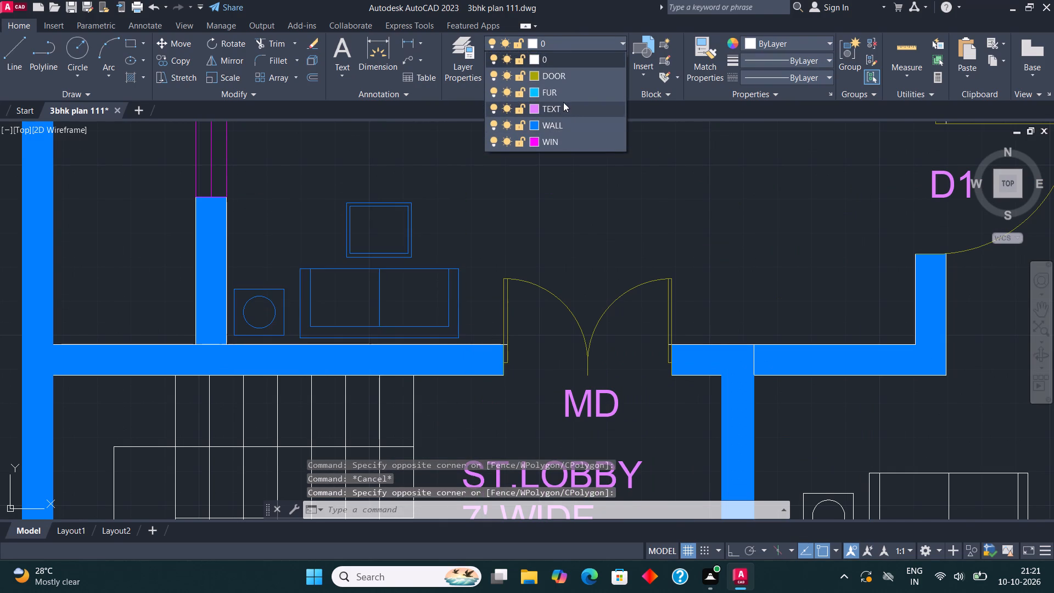
click(567, 89)
scroll(553, 262, down, 1)
middle_drag(569, 310, 587, 382)
key(Escape)
scroll(559, 362, down, 2)
middle_drag(468, 223, 468, 227)
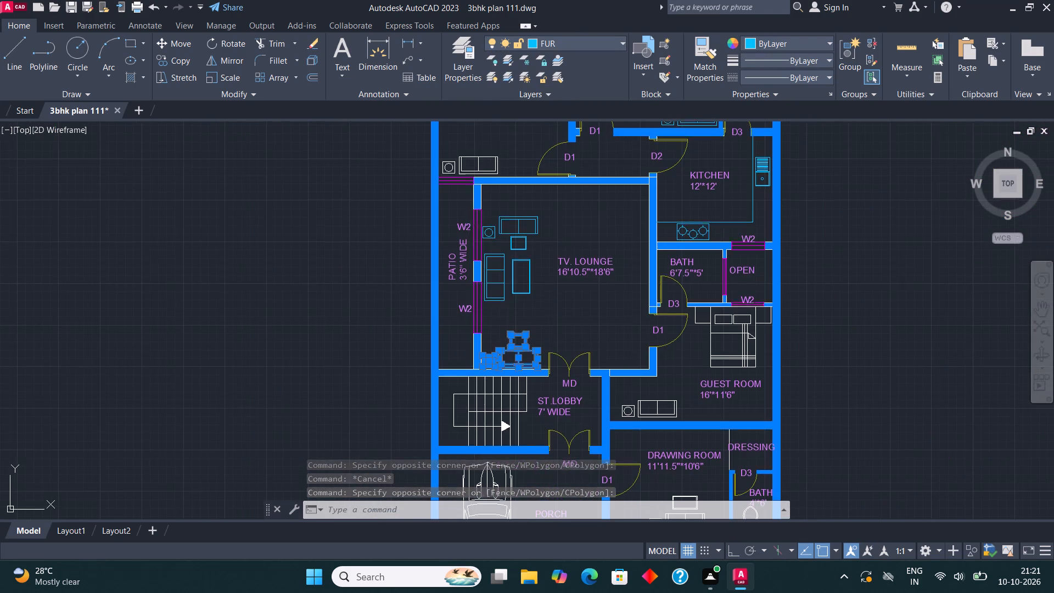
middle_drag(468, 227, 453, 415)
key(Escape)
Assign the sofa and side table at the bottom of the 13'*16' bedroom to the FUR layer.
scroll(450, 372, up, 2)
scroll(513, 371, up, 2)
click(552, 345)
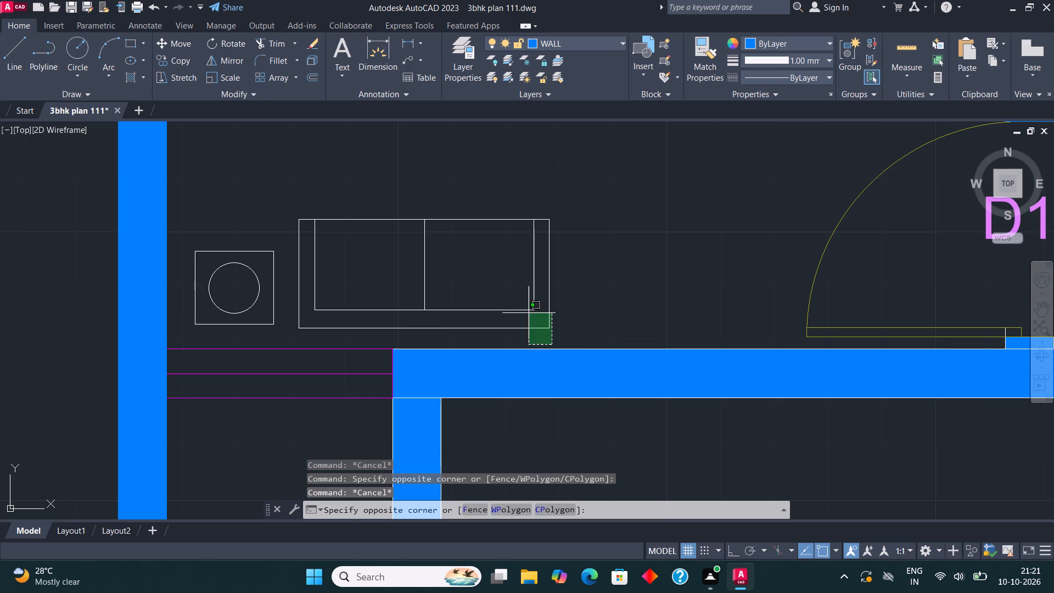
click(184, 177)
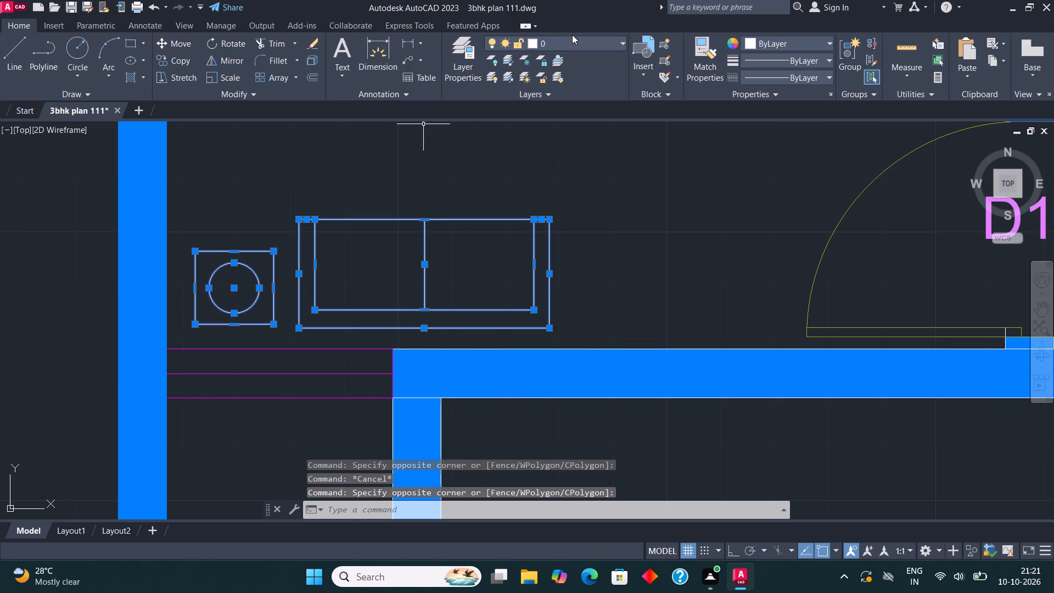
click(573, 43)
click(558, 94)
key(Escape)
scroll(517, 277, down, 5)
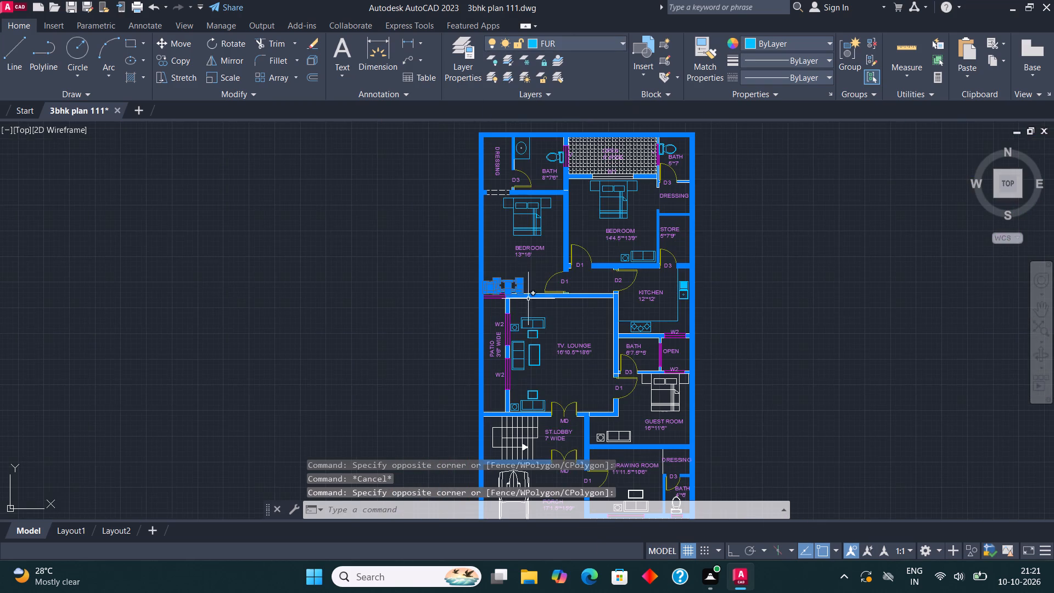
Assign the bed and its side tables in the GUEST ROOM to the FUR layer.
middle_drag(625, 315, 597, 225)
scroll(626, 328, up, 2)
middle_drag(670, 298, 653, 308)
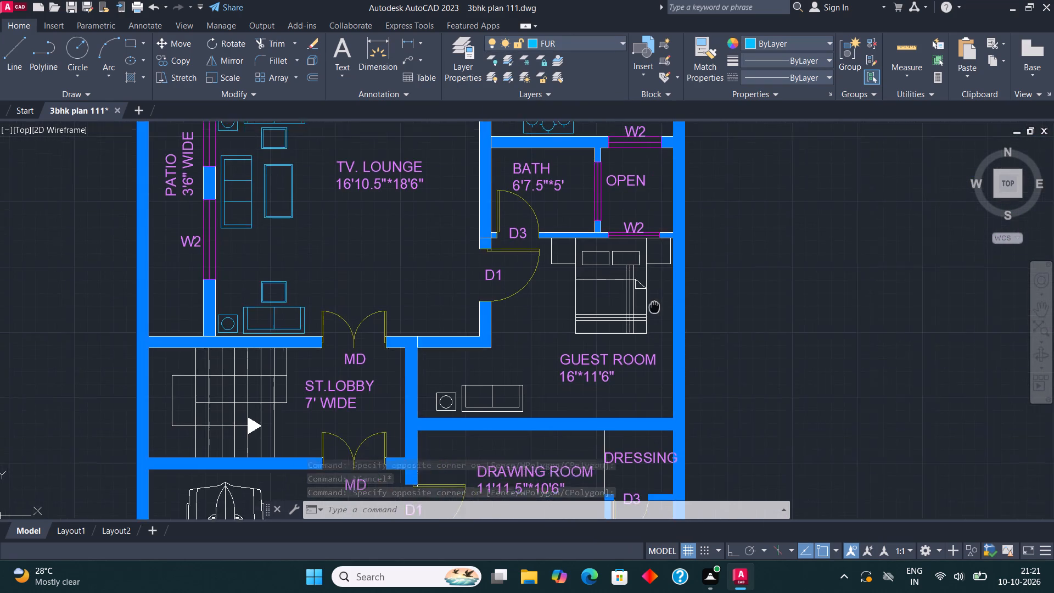
middle_drag(653, 308, 638, 321)
scroll(638, 321, up, 1)
click(636, 381)
click(496, 243)
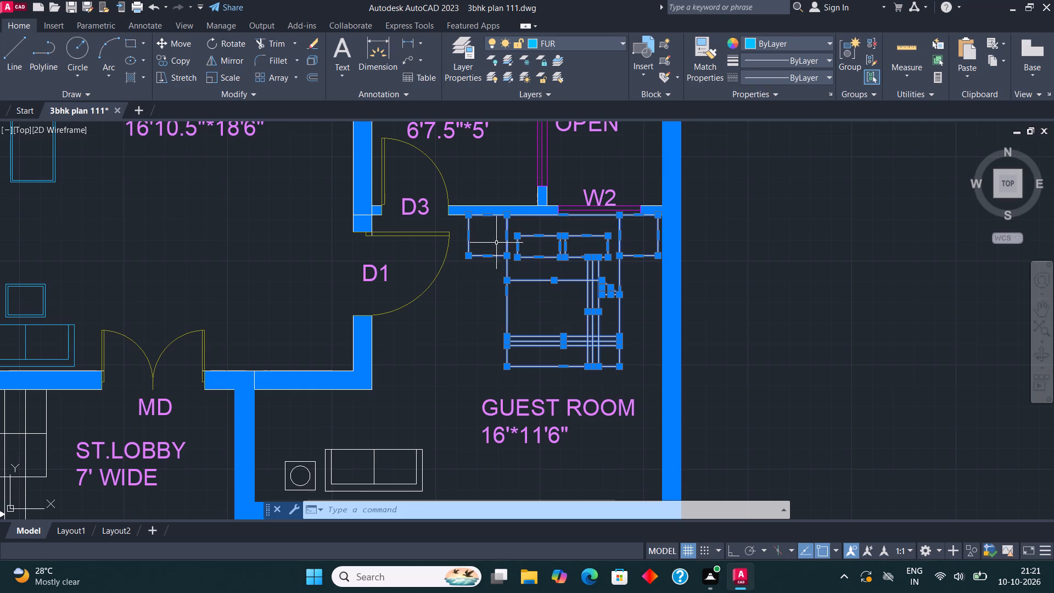
click(553, 44)
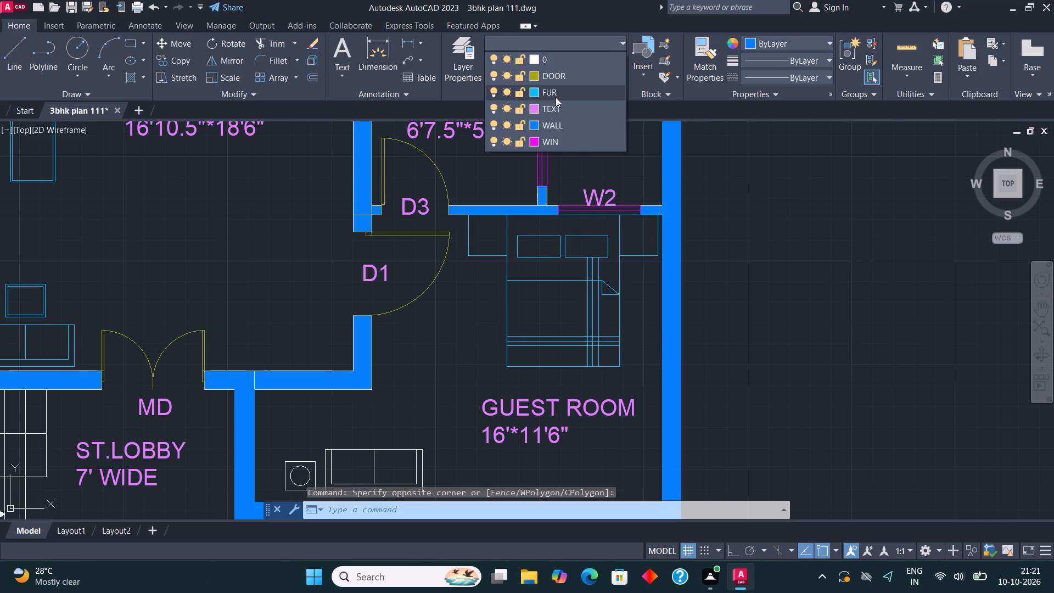
click(556, 97)
key(Escape)
scroll(642, 188, down, 2)
scroll(522, 299, up, 2)
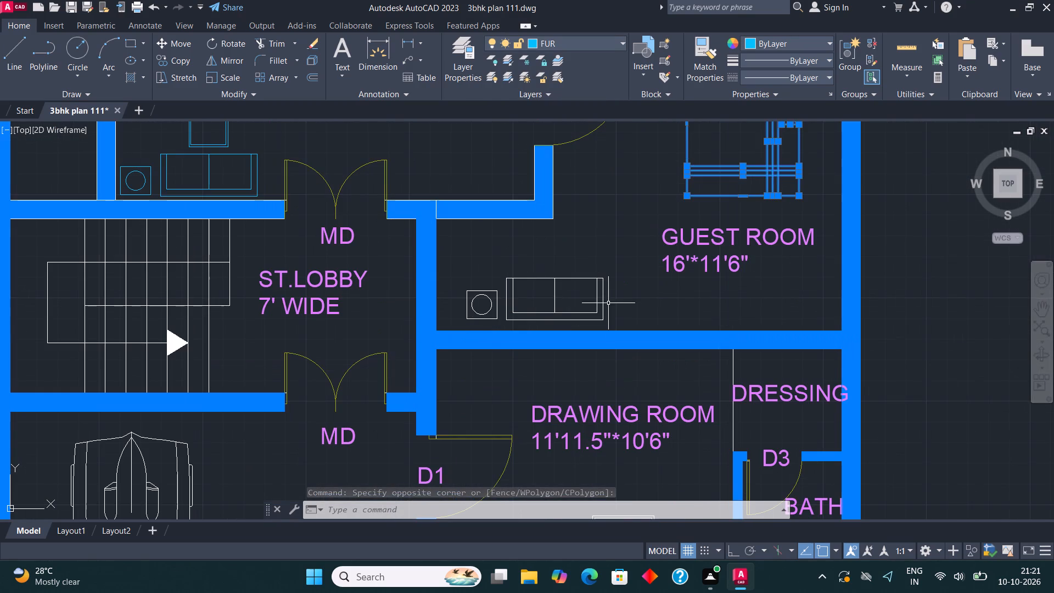
key(Escape)
Assign the sofa and side table in the GUEST ROOM to the FUR layer.
click(610, 331)
key(Escape)
click(609, 324)
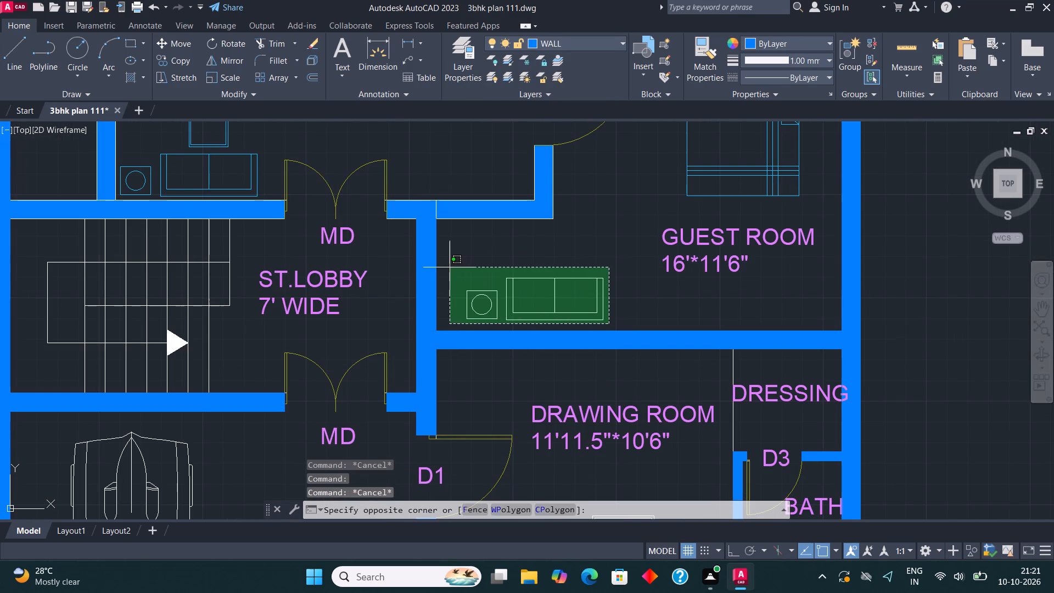
click(450, 267)
click(569, 44)
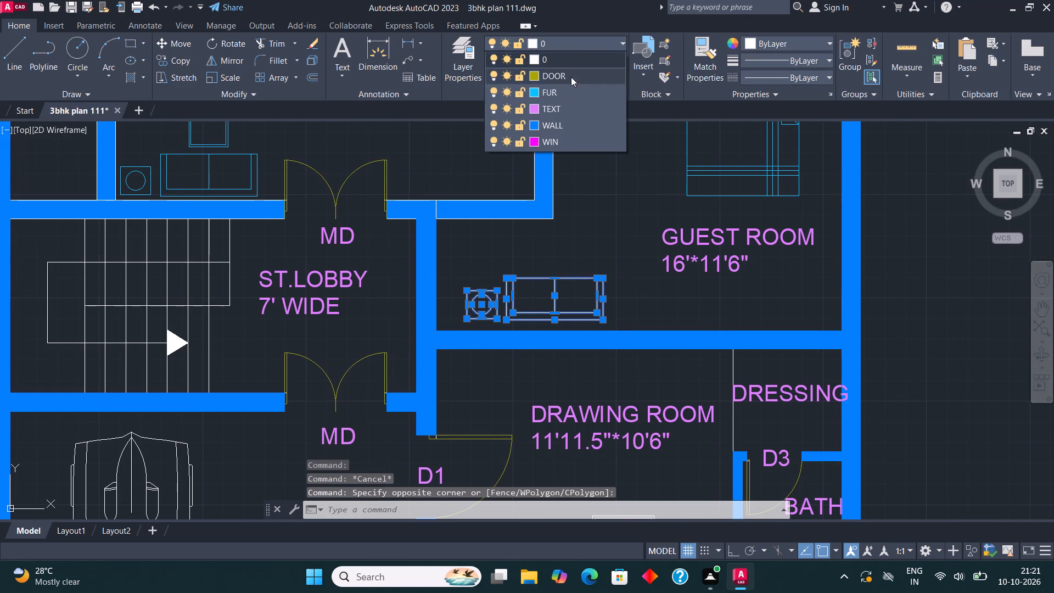
click(569, 87)
scroll(581, 203, down, 2)
key(Escape)
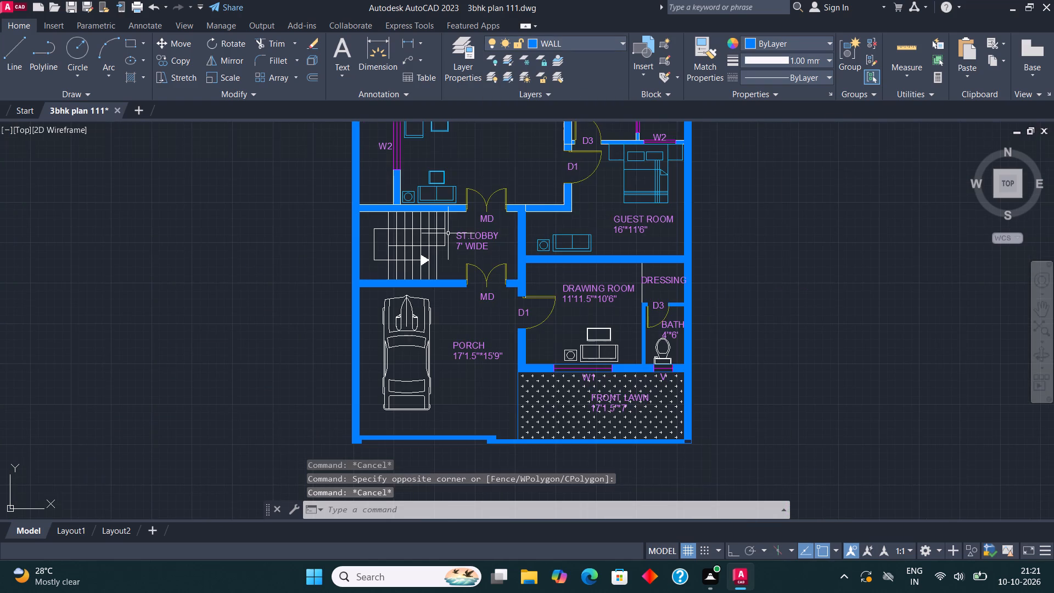
Assign all the staircase lines and the direction arrow in the ST.LOBBY to the FUR layer.
scroll(439, 235, up, 2)
click(443, 327)
click(249, 203)
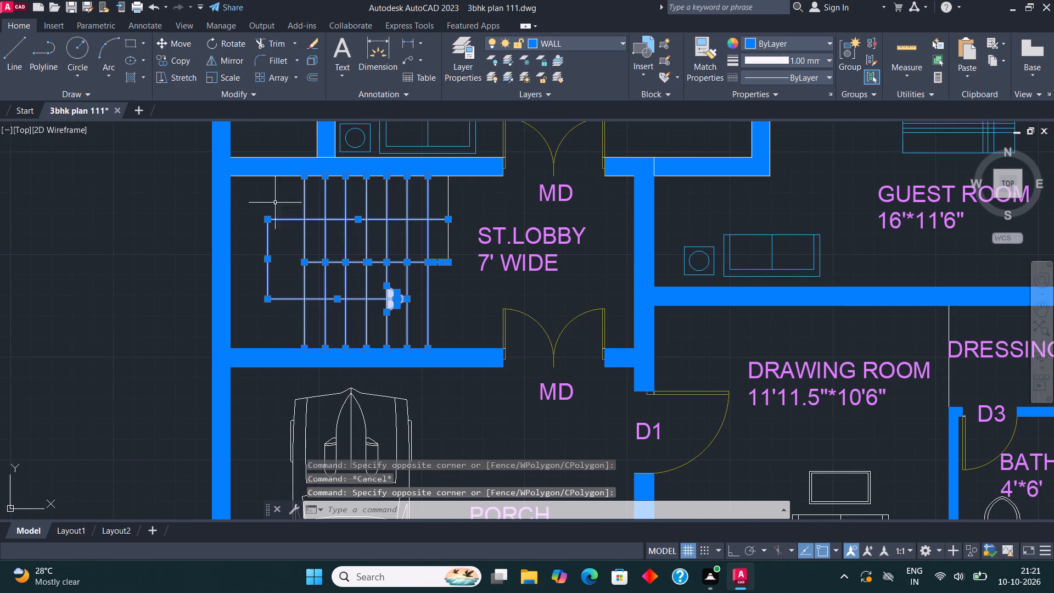
click(563, 38)
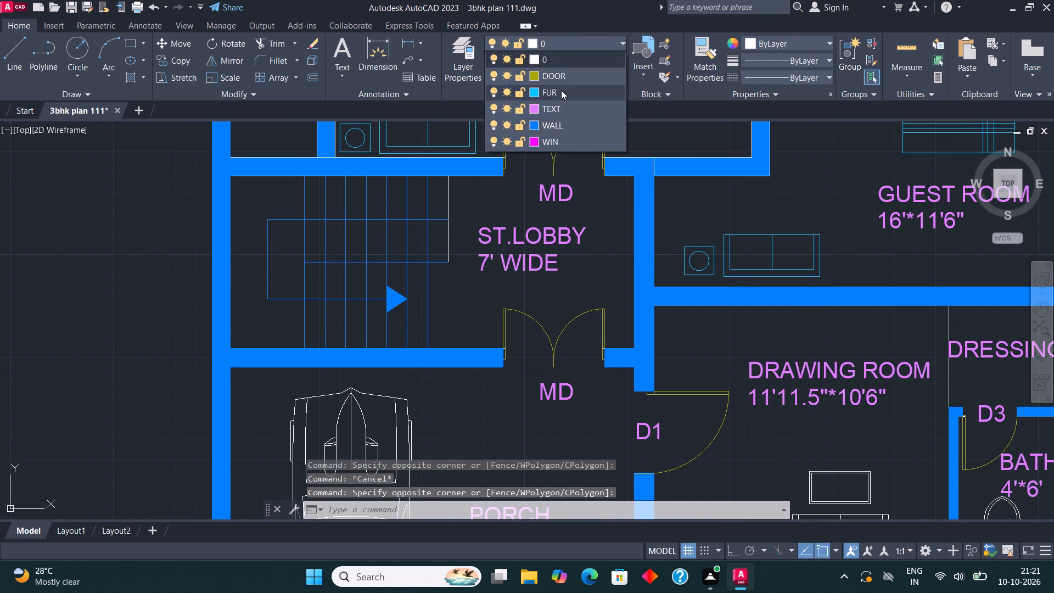
click(561, 90)
scroll(427, 201, down, 2)
key(Escape)
scroll(432, 206, up, 2)
click(438, 207)
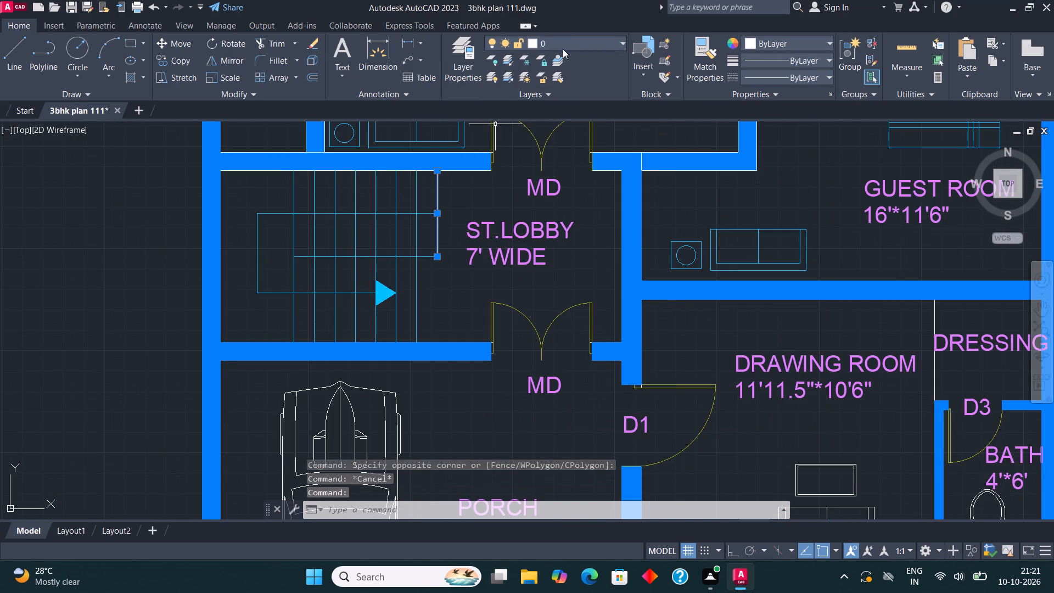
click(571, 38)
click(568, 94)
key(Escape)
Assign the car in the PORCH to the FUR layer.
scroll(534, 273, down, 2)
scroll(469, 401, up, 1)
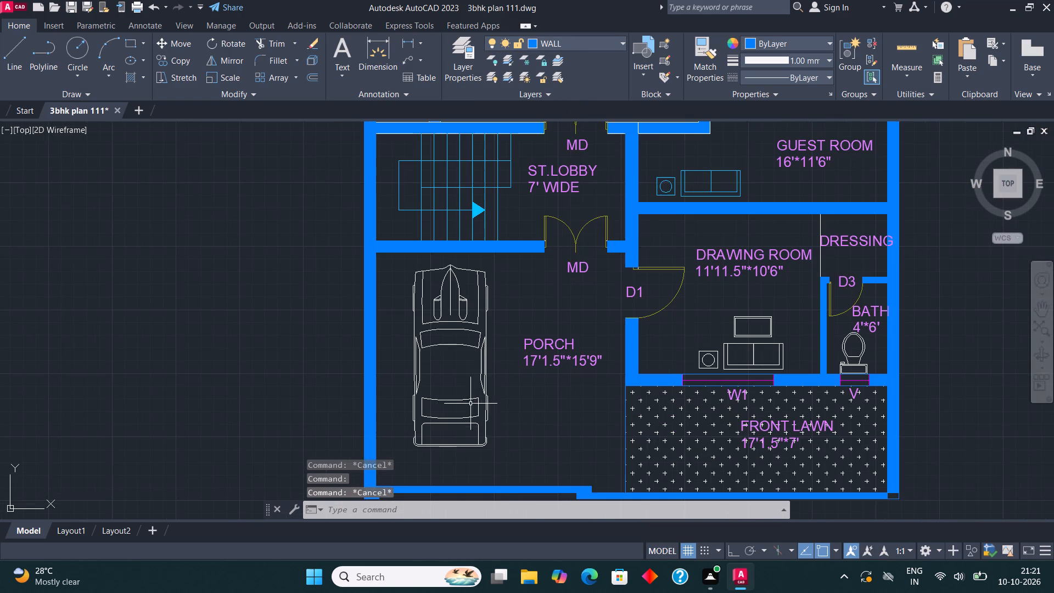
click(493, 428)
click(465, 378)
click(602, 40)
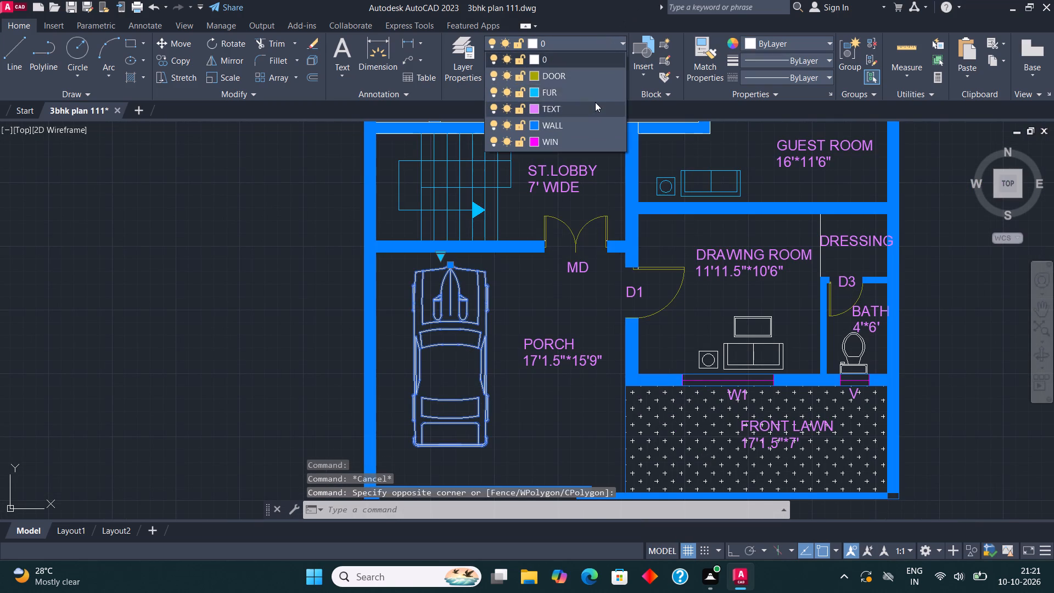
click(592, 98)
scroll(394, 272, down, 2)
key(Escape)
Assign the toilet in the 4'*6' BATH to the FUR layer.
scroll(580, 297, up, 2)
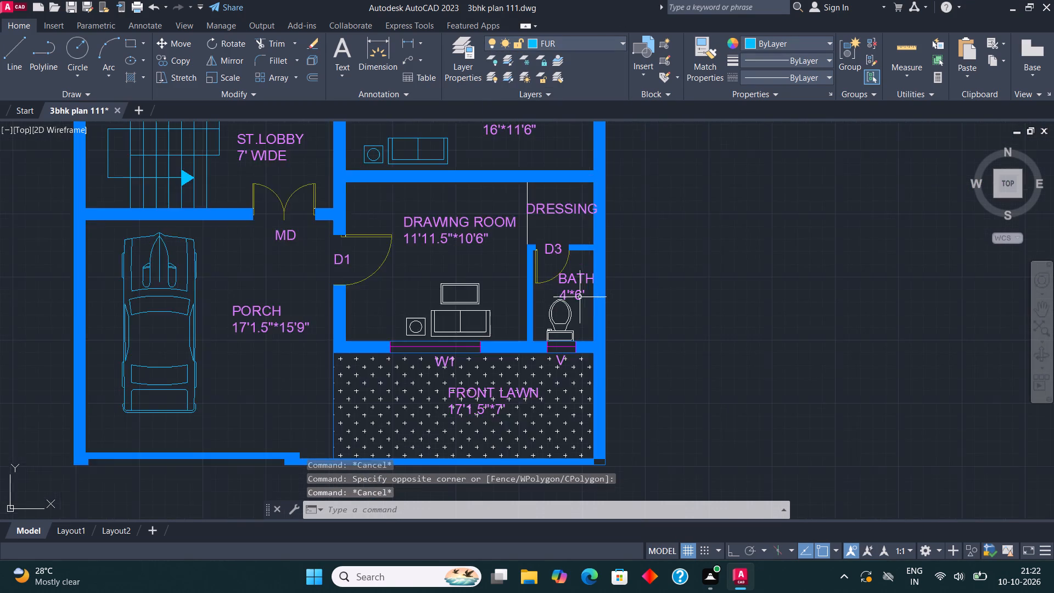
scroll(580, 297, up, 2)
click(559, 325)
click(526, 305)
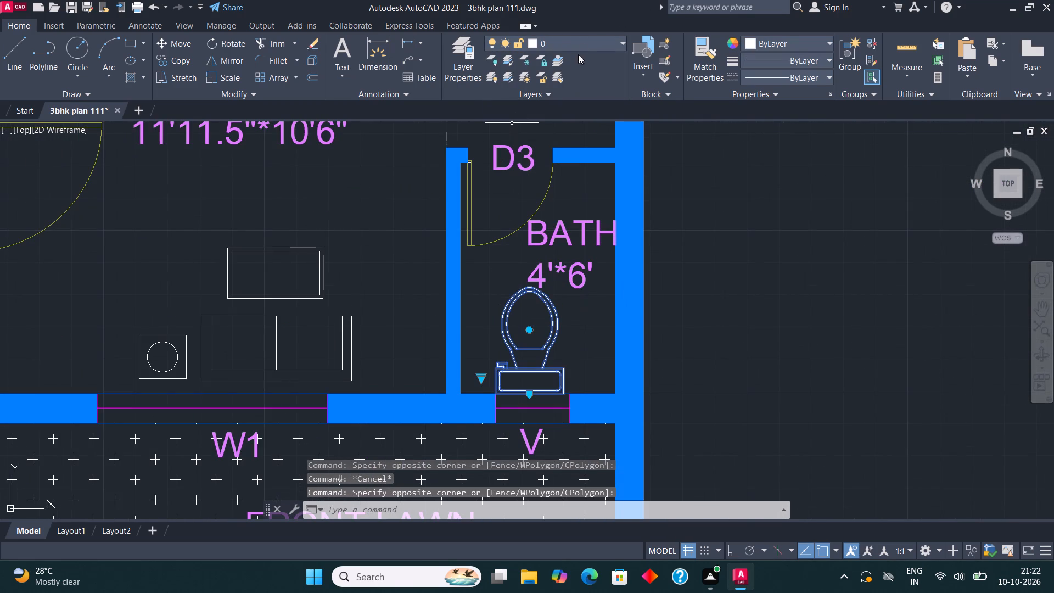
click(587, 37)
click(576, 96)
key(Escape)
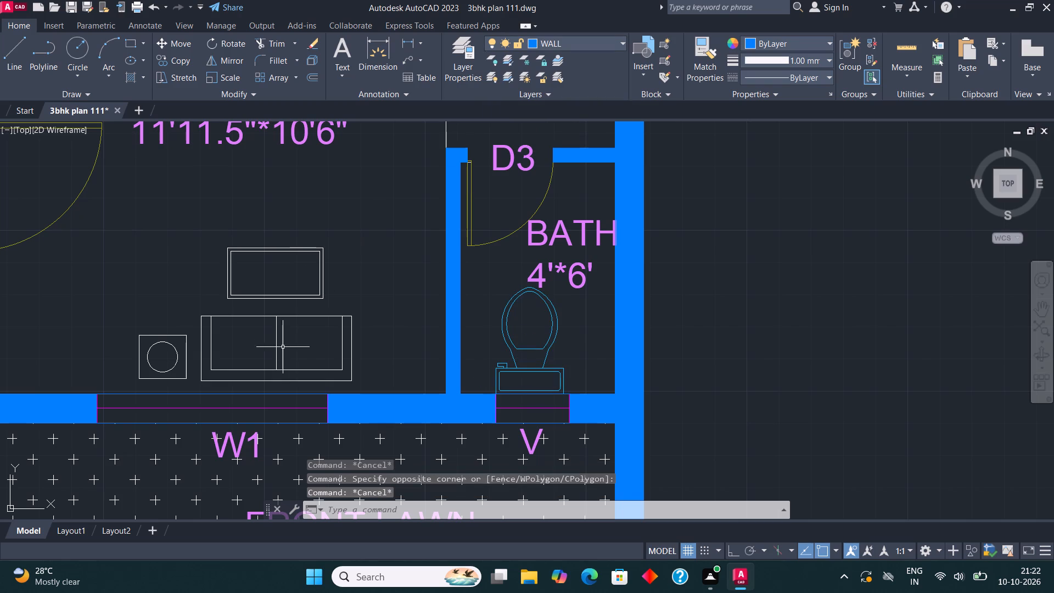
Assign the sofa, small table and side table in the DRAWING ROOM to the FUR layer.
click(358, 386)
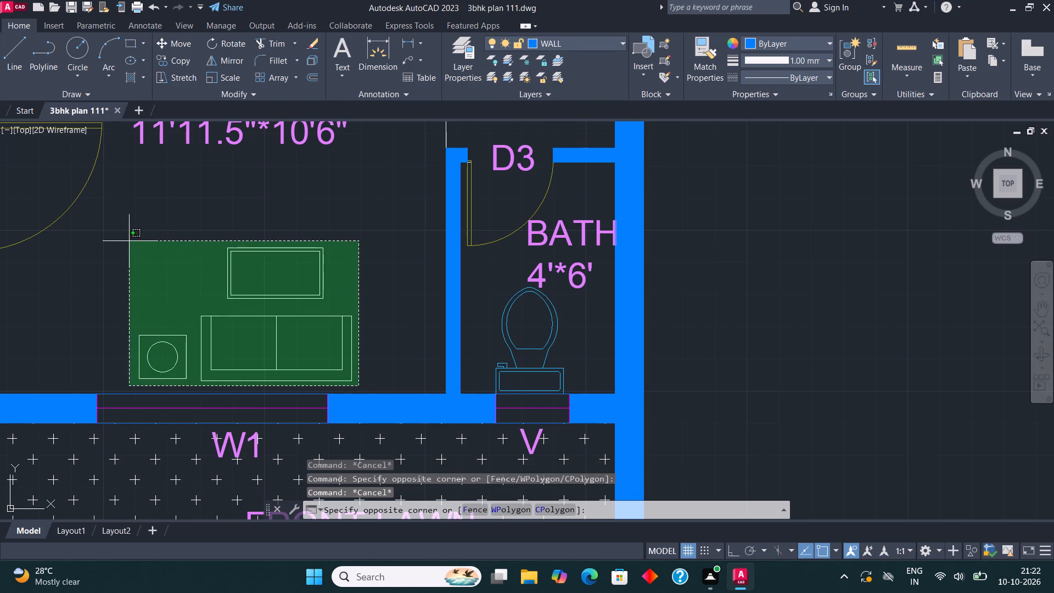
click(128, 240)
click(571, 46)
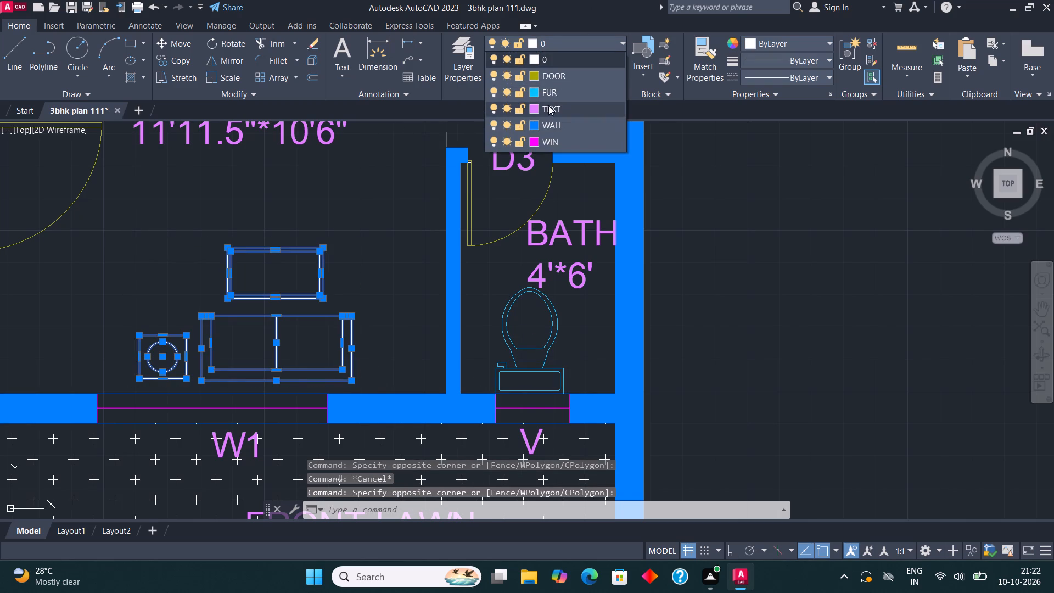
click(551, 91)
key(Escape)
scroll(557, 132, down, 3)
key(Escape)
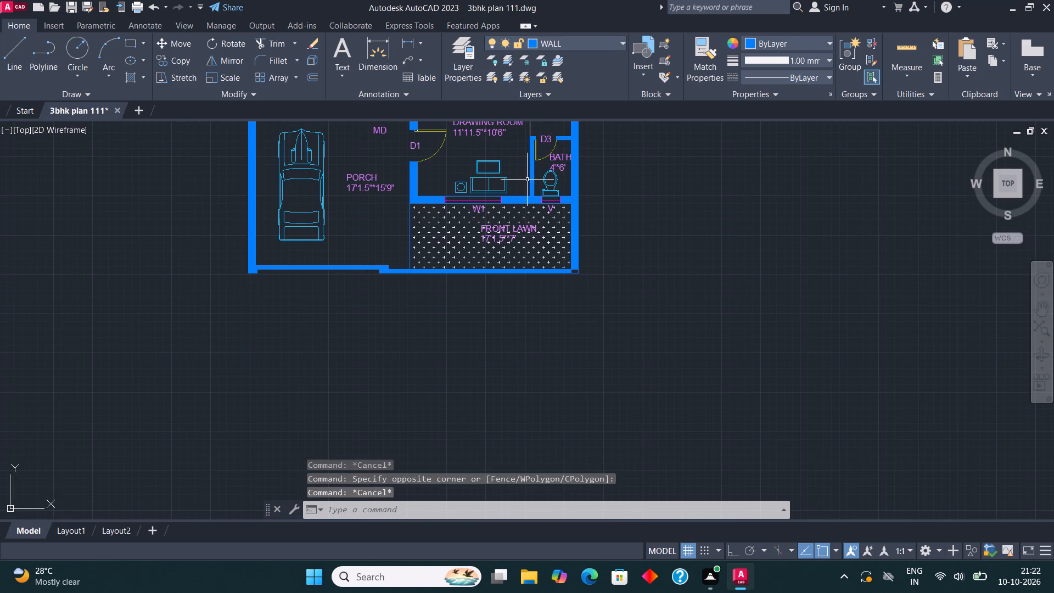
Make WIN the current layer and draw a line along the DRAWING ROOM side of window W1, across the full opening.
middle_drag(527, 181, 535, 326)
scroll(476, 360, up, 4)
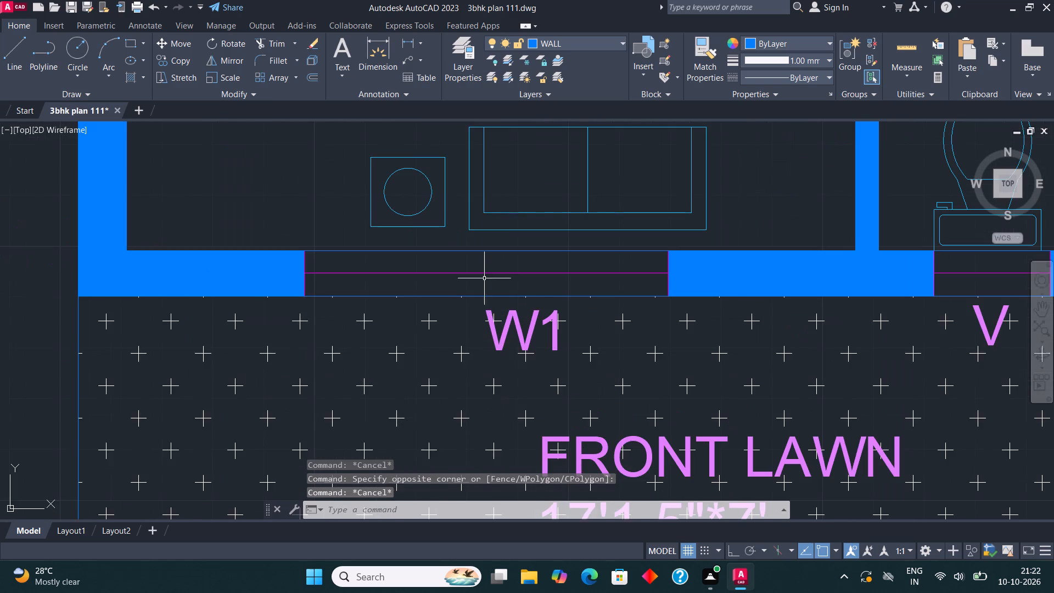
middle_drag(451, 279, 418, 297)
click(585, 38)
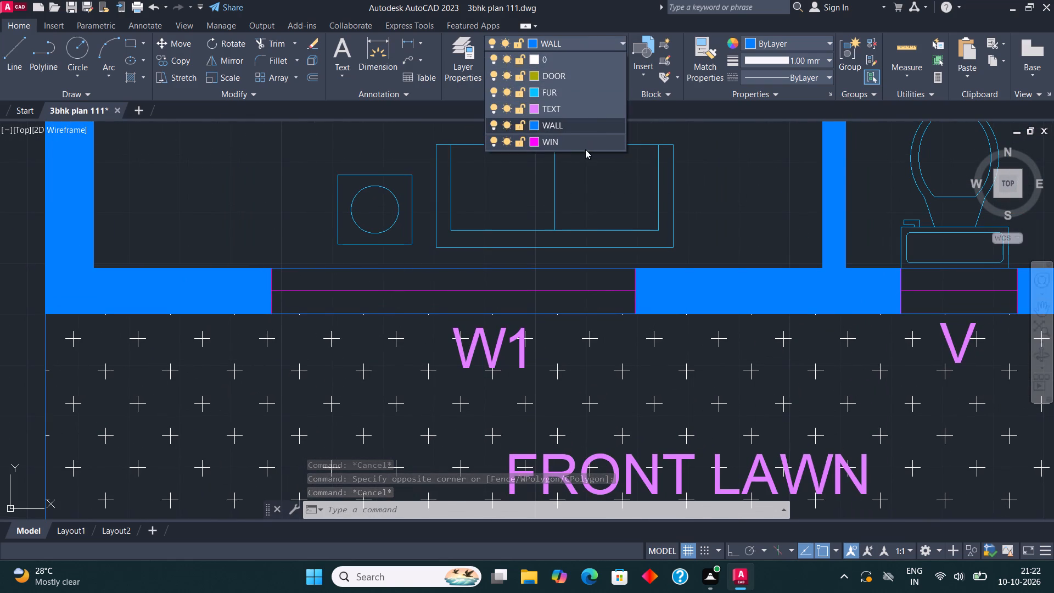
click(577, 139)
click(10, 38)
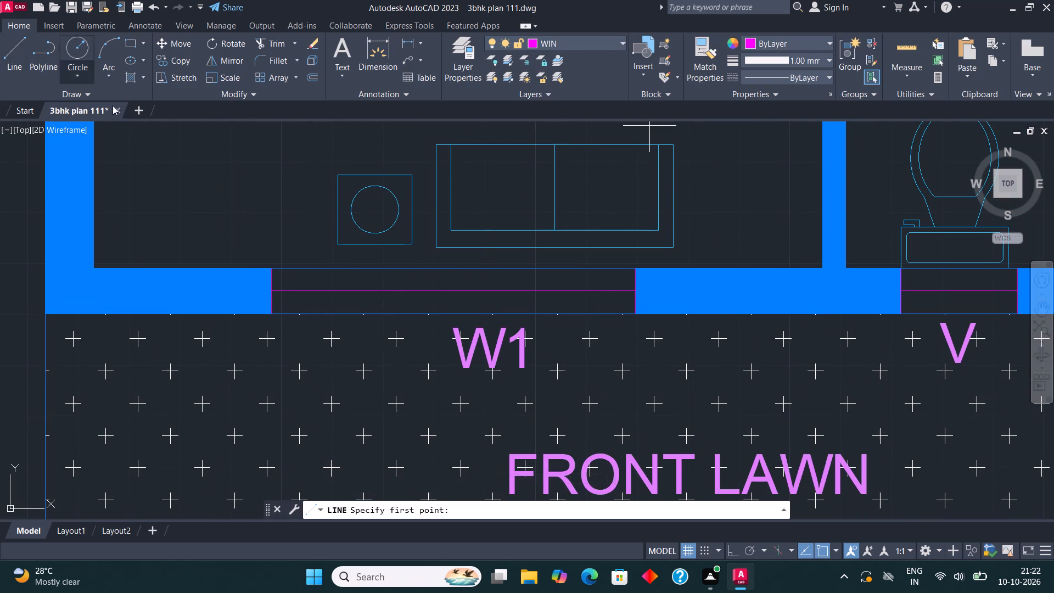
click(275, 264)
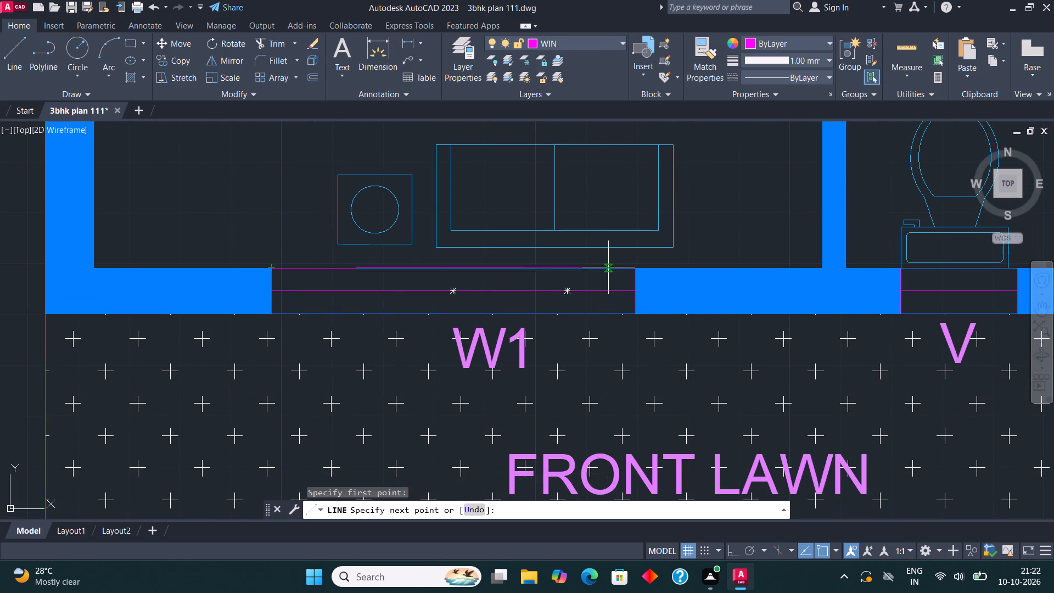
click(635, 270)
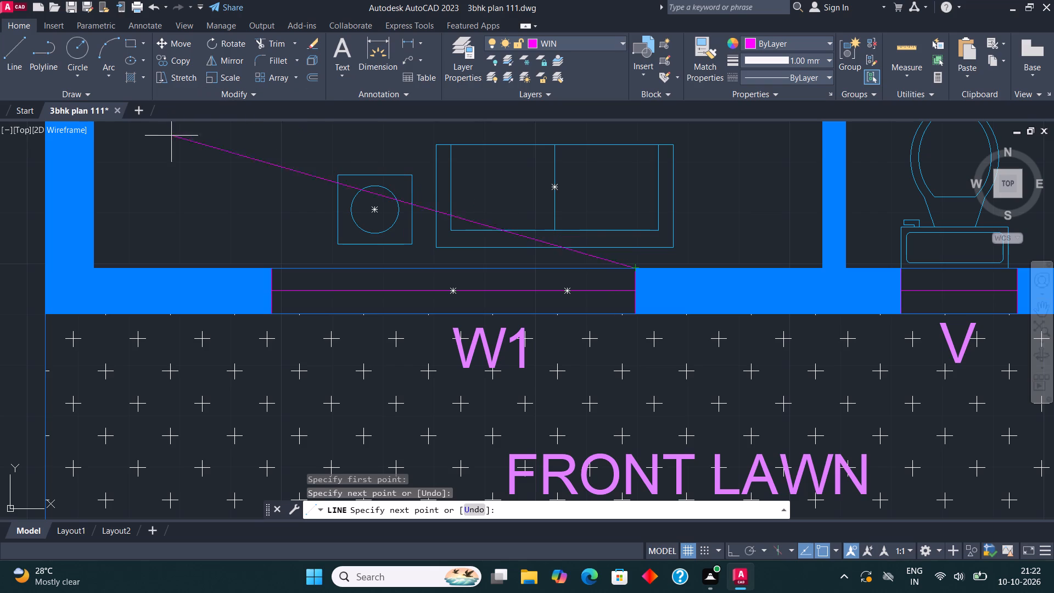
key(Escape)
key(space)
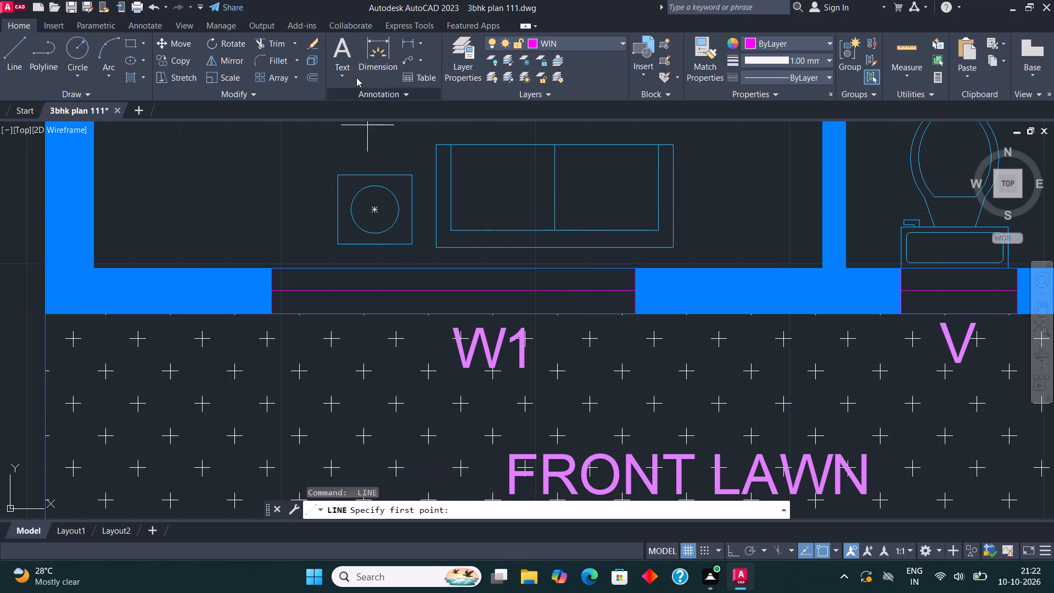
Trim the overlapping lines along the edges of window W1 and ventilator V in the FRONT LAWN wall.
click(276, 46)
click(369, 268)
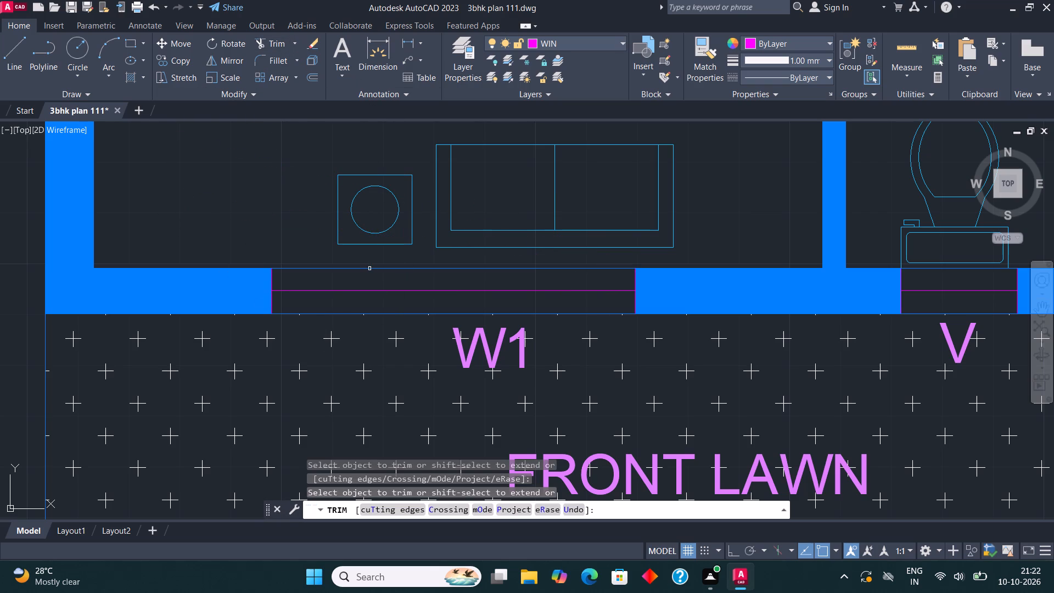
click(369, 268)
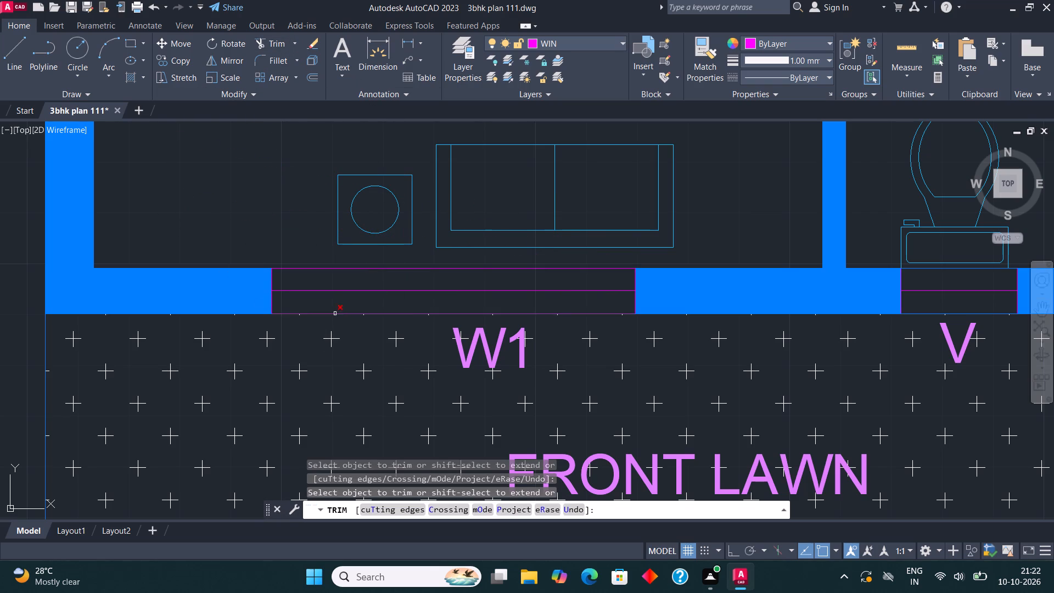
click(335, 312)
click(335, 306)
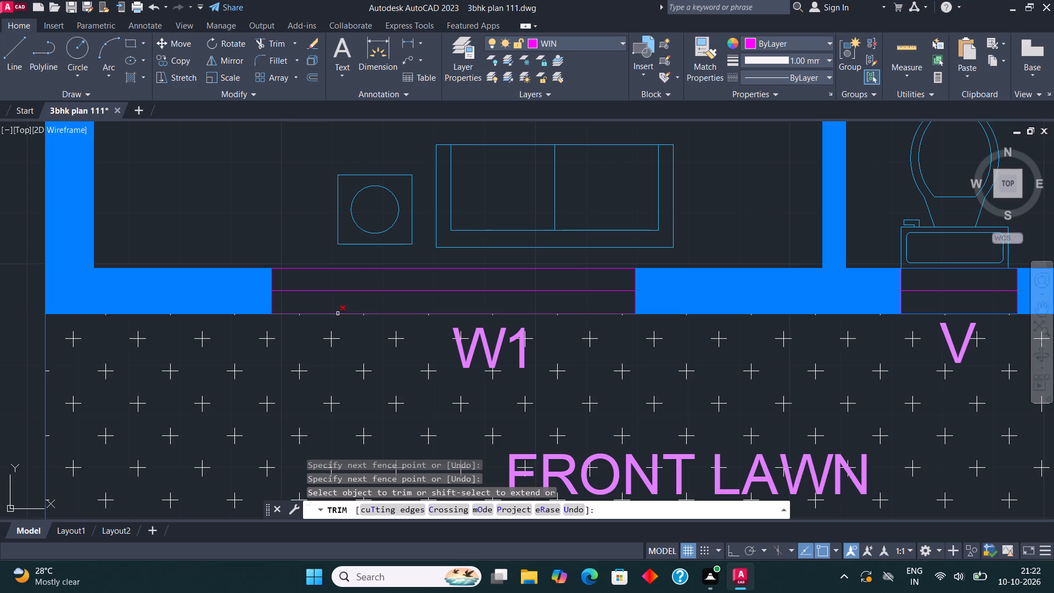
click(338, 314)
scroll(281, 221, down, 2)
scroll(548, 242, up, 2)
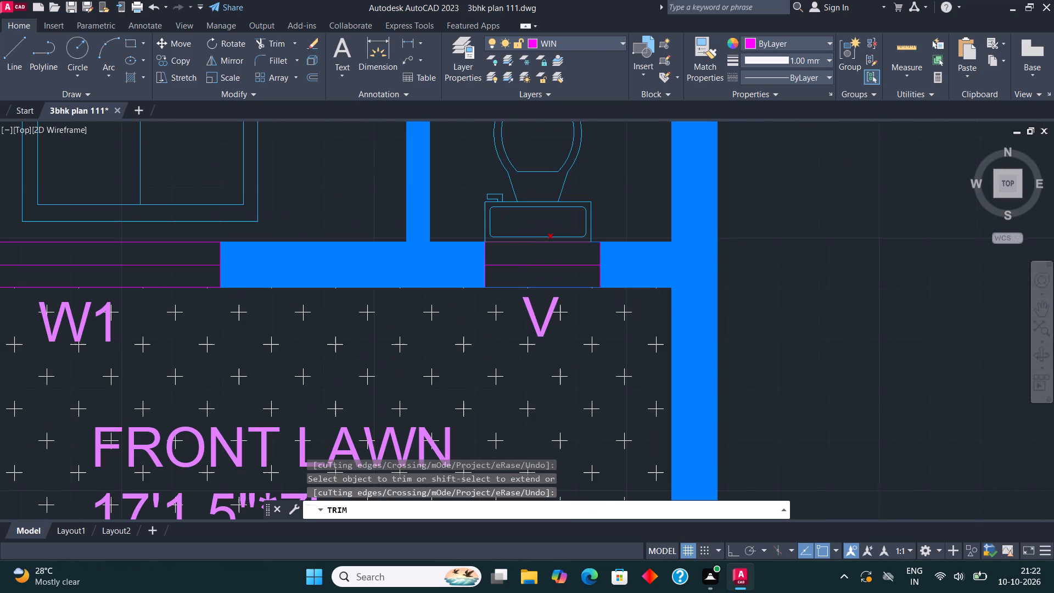
click(511, 243)
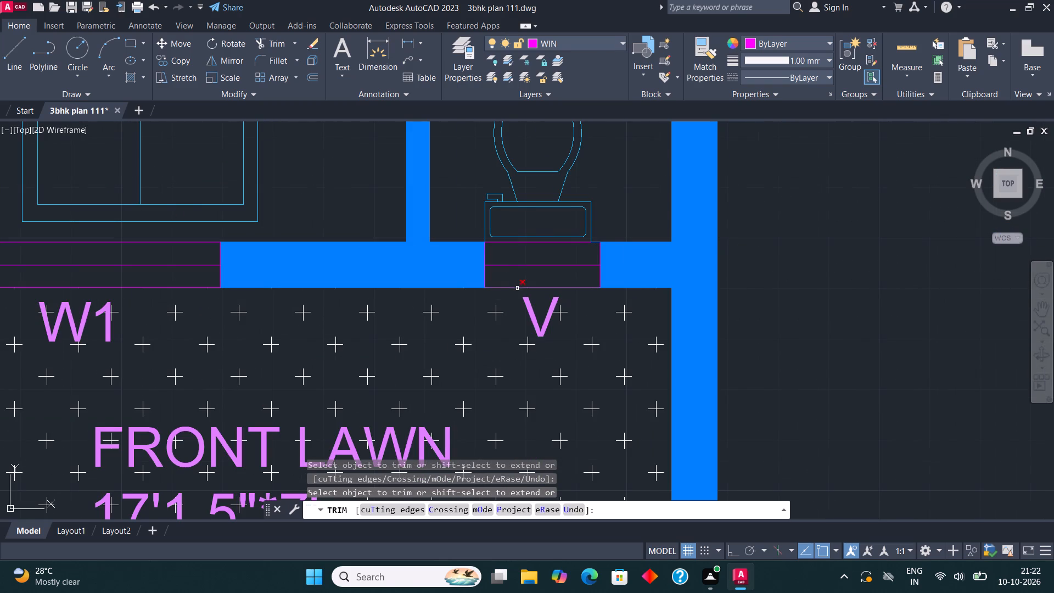
click(517, 288)
scroll(569, 242, down, 3)
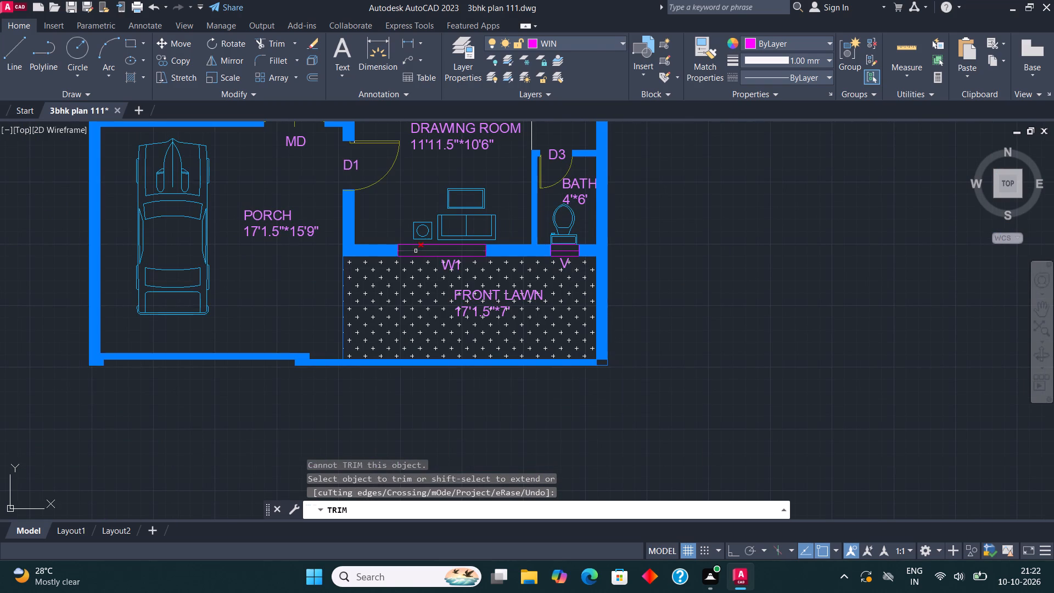
Trim the overlapping furniture lines along the GUEST ROOM side of window W2, behind the bed.
middle_drag(430, 316, 443, 393)
middle_drag(457, 232, 490, 377)
scroll(490, 377, up, 1)
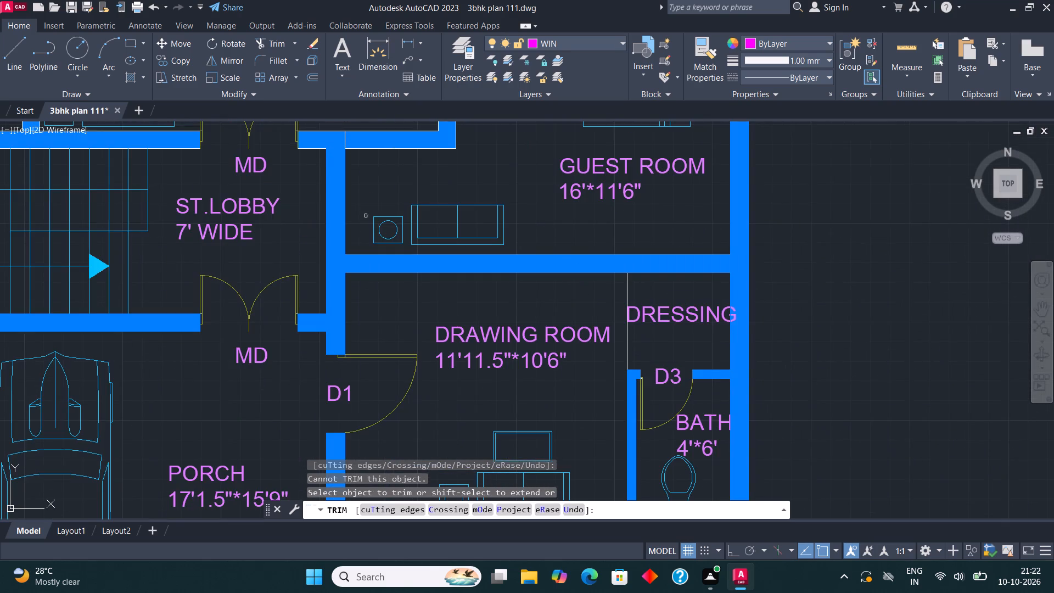
scroll(330, 167, down, 3)
middle_drag(371, 218, 389, 317)
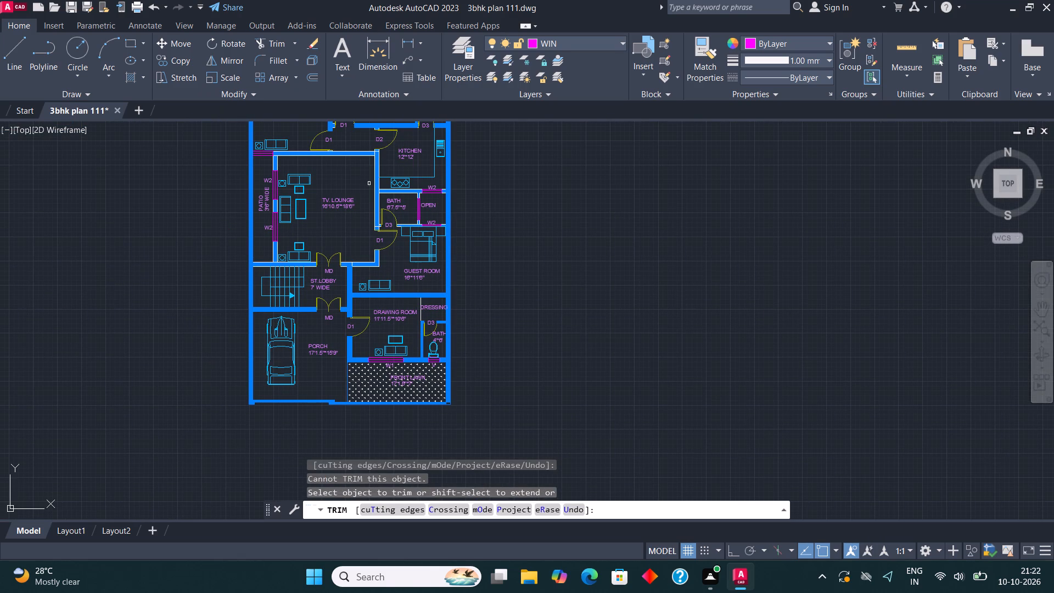
middle_drag(373, 186, 388, 239)
scroll(414, 288, up, 3)
scroll(414, 287, down, 2)
middle_drag(403, 222, 406, 243)
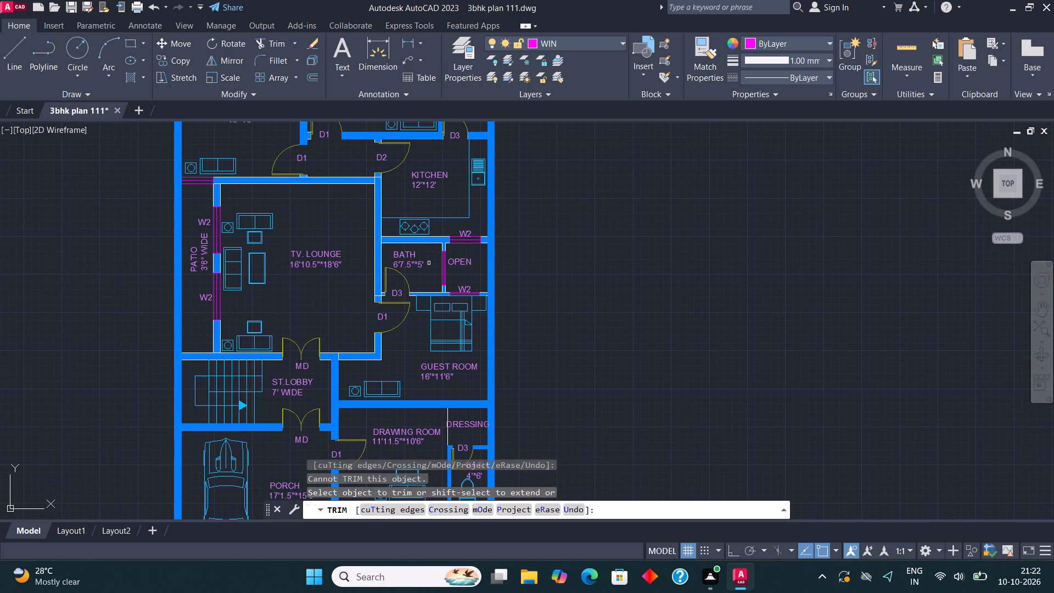
scroll(472, 307, up, 5)
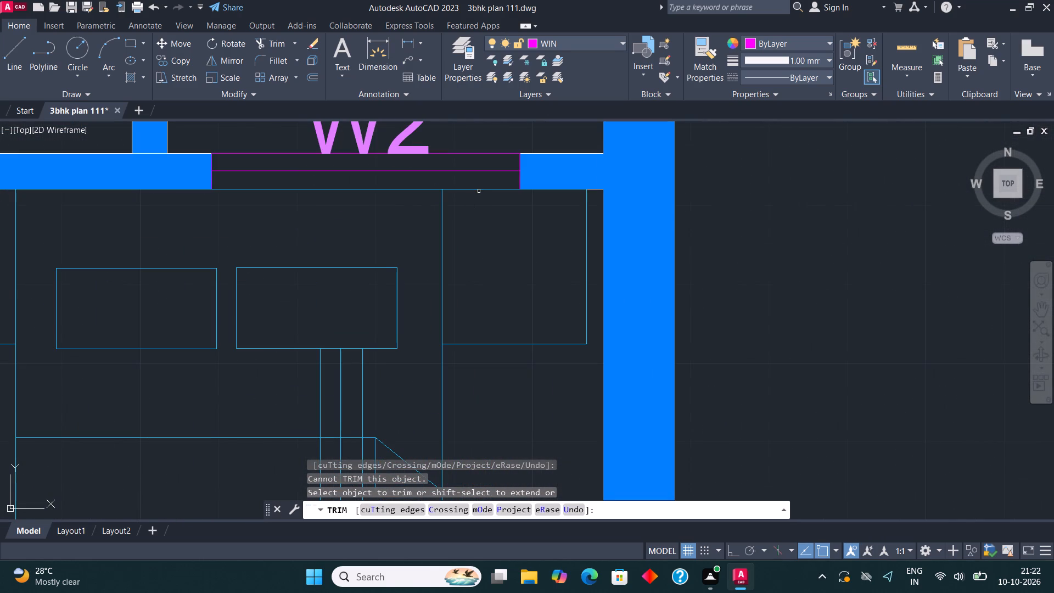
click(478, 189)
click(427, 189)
Examine the windows and ventilators from the KITCHEN and bedrooms up to the OPEN 6' WIDE area for remaining overlapping lines.
scroll(429, 259, down, 3)
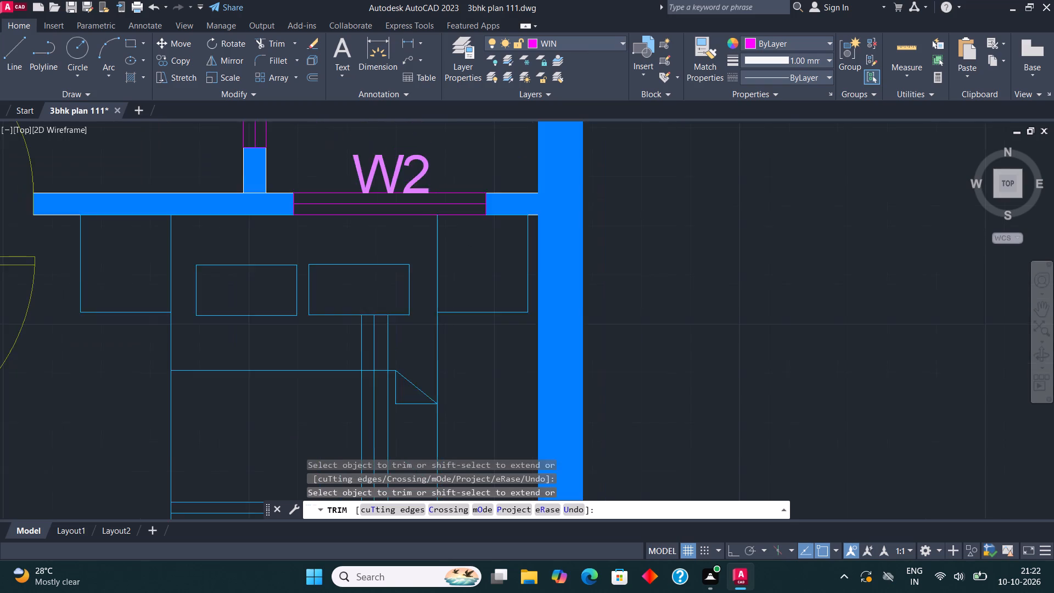
middle_drag(424, 178, 507, 328)
middle_drag(459, 213, 564, 325)
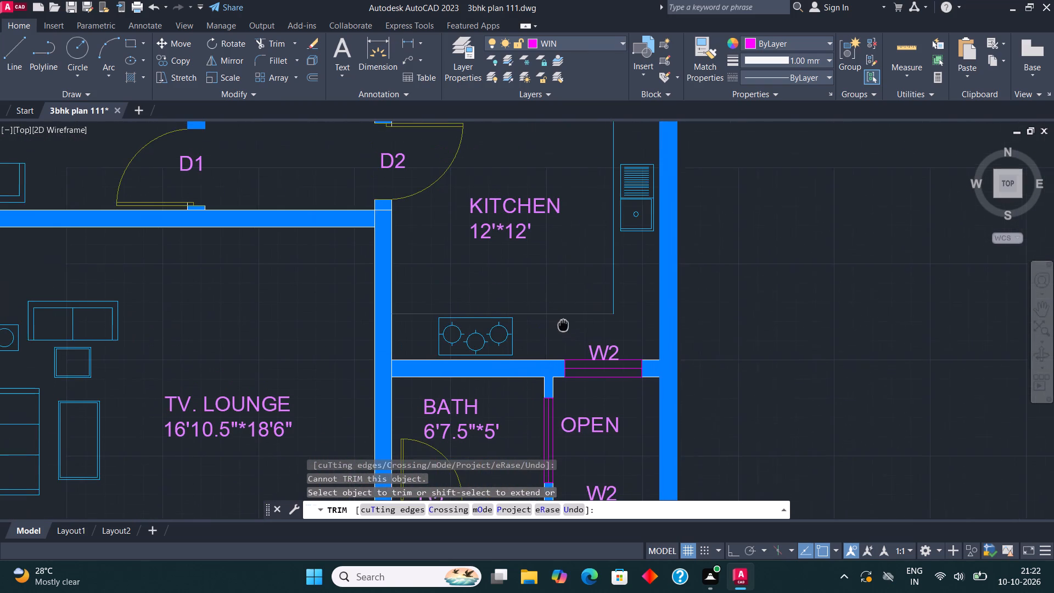
middle_drag(564, 325, 565, 326)
scroll(565, 326, down, 1)
middle_drag(250, 209, 268, 337)
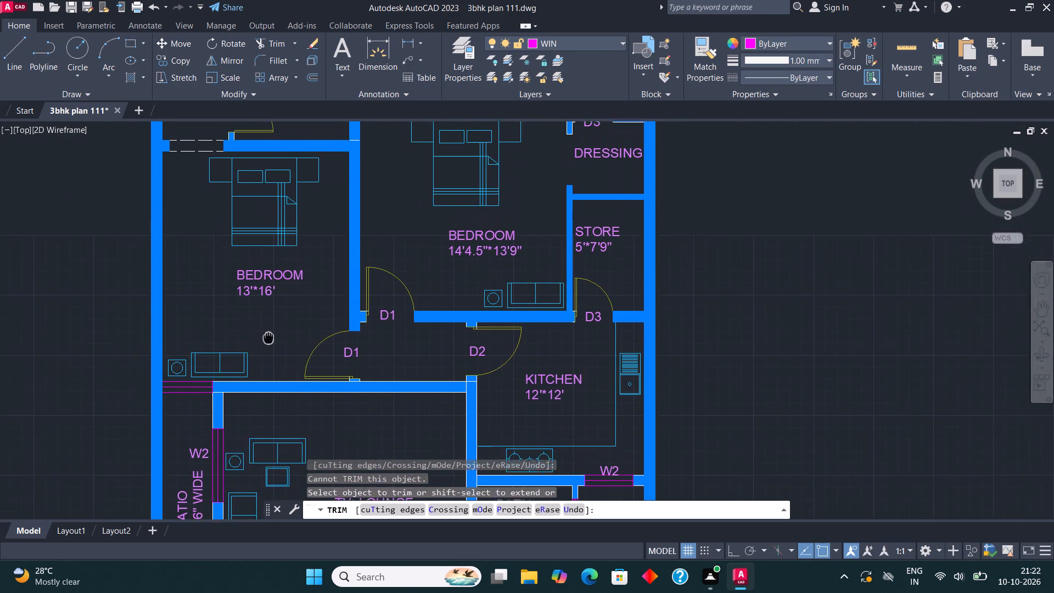
middle_drag(268, 337, 265, 354)
middle_drag(417, 237, 405, 310)
scroll(405, 310, up, 1)
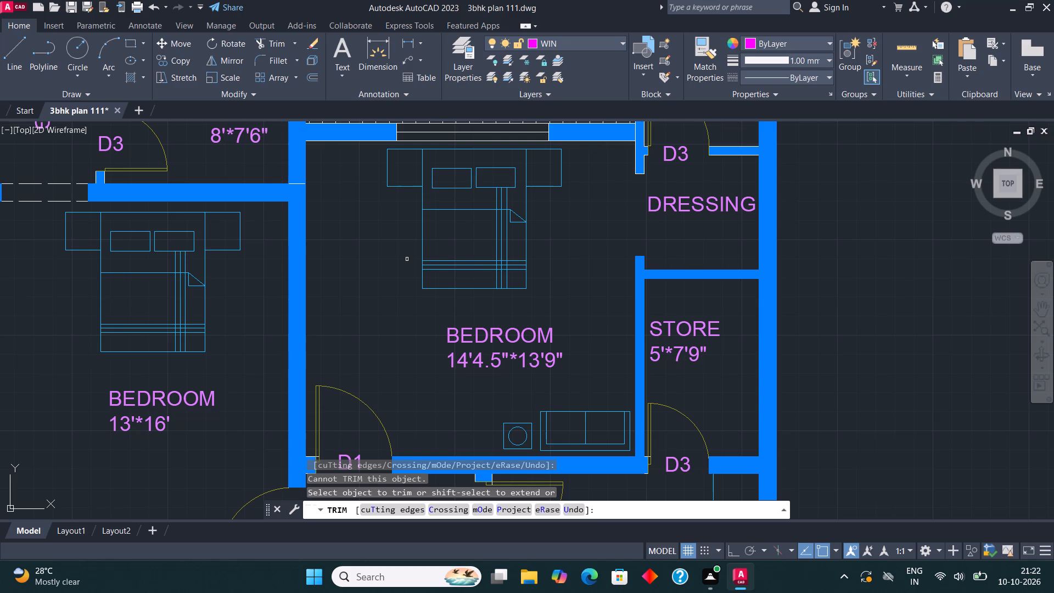
scroll(410, 259, down, 2)
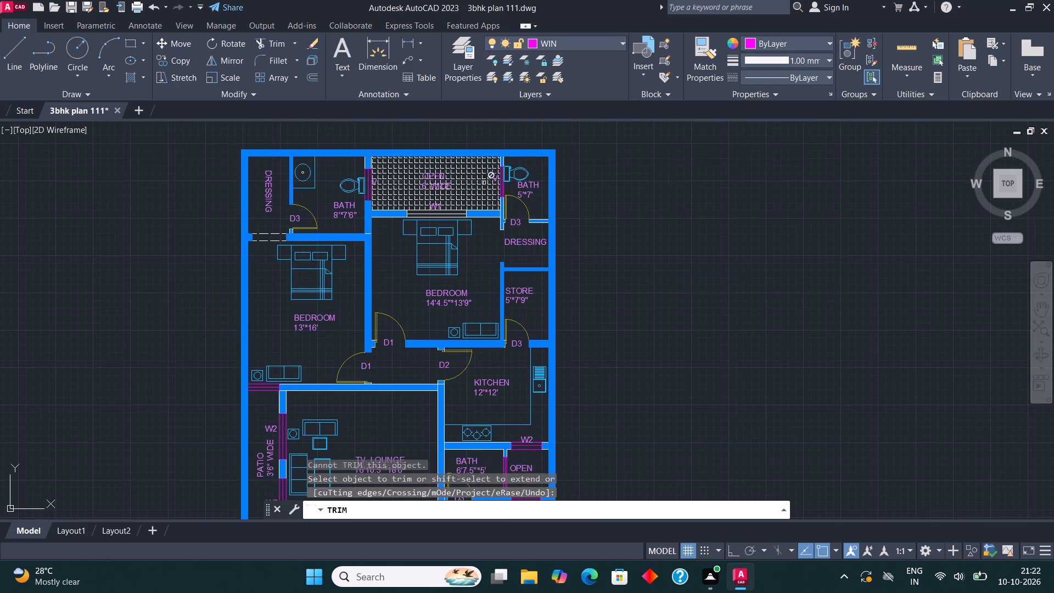
middle_drag(485, 181, 485, 230)
scroll(497, 230, up, 3)
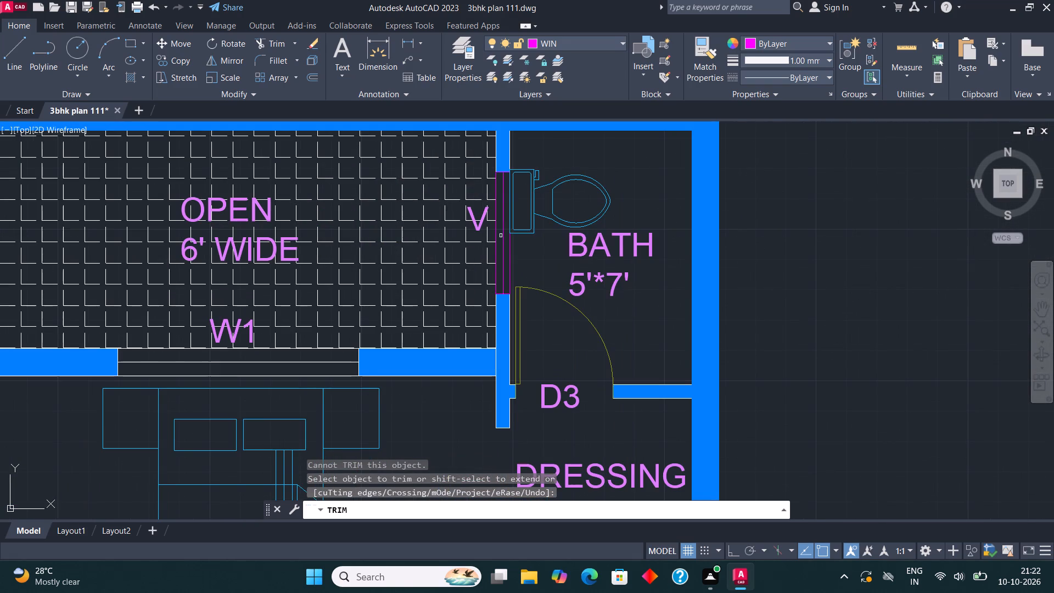
scroll(420, 287, down, 1)
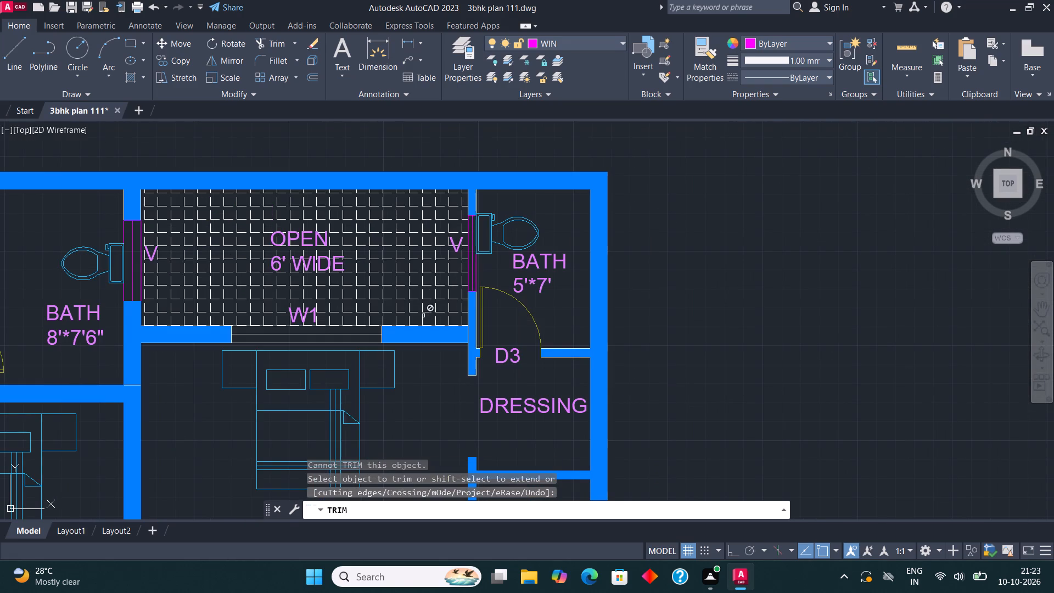
key(Escape)
Move the window W1 lines between the OPEN 6' WIDE area and the bedroom onto the WIN layer.
scroll(238, 339, up, 2)
click(199, 356)
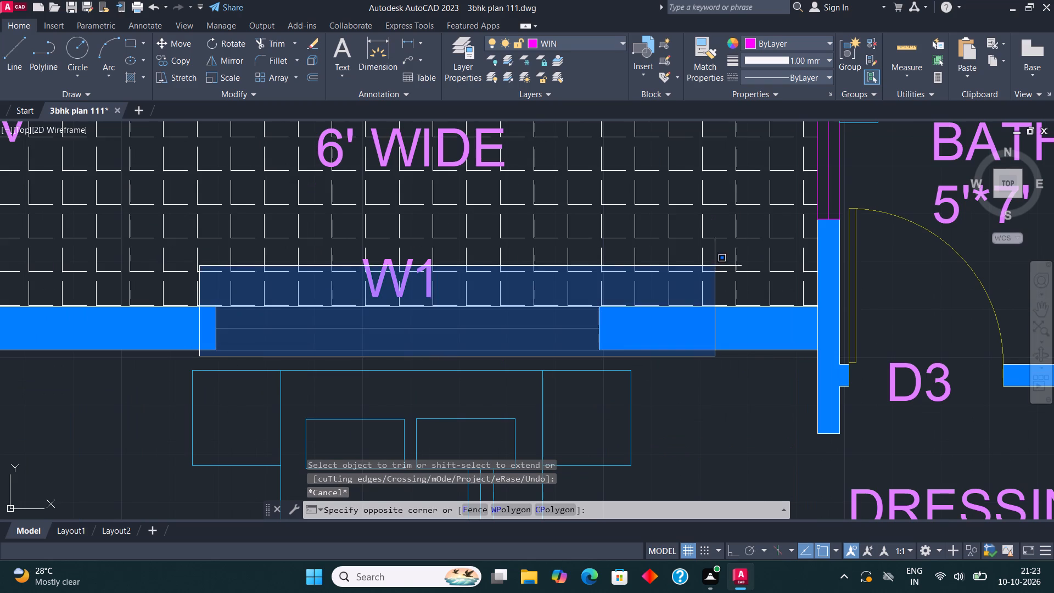
click(632, 303)
click(591, 45)
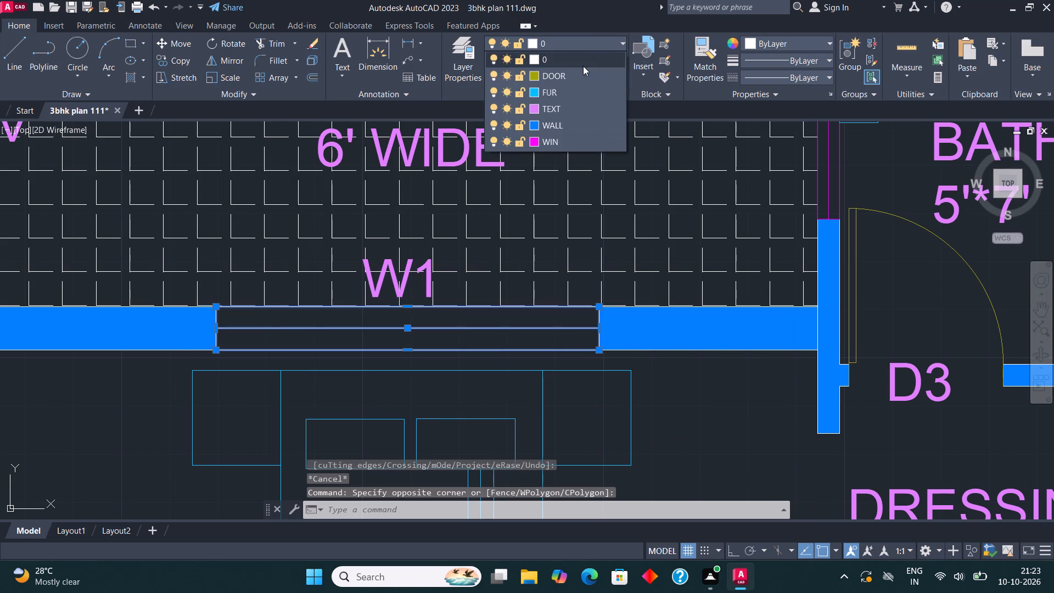
click(567, 144)
key(Escape)
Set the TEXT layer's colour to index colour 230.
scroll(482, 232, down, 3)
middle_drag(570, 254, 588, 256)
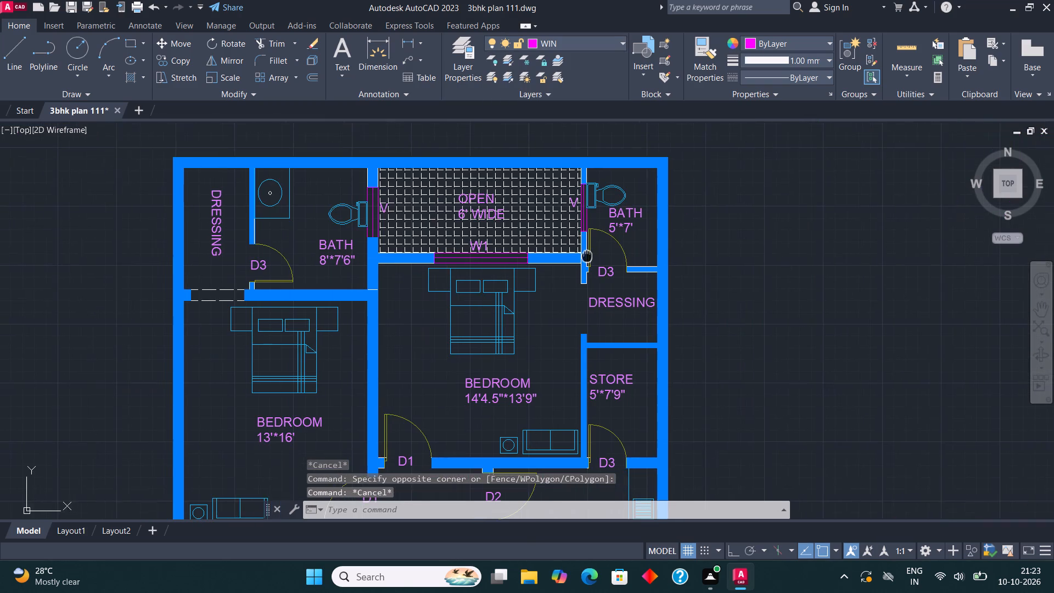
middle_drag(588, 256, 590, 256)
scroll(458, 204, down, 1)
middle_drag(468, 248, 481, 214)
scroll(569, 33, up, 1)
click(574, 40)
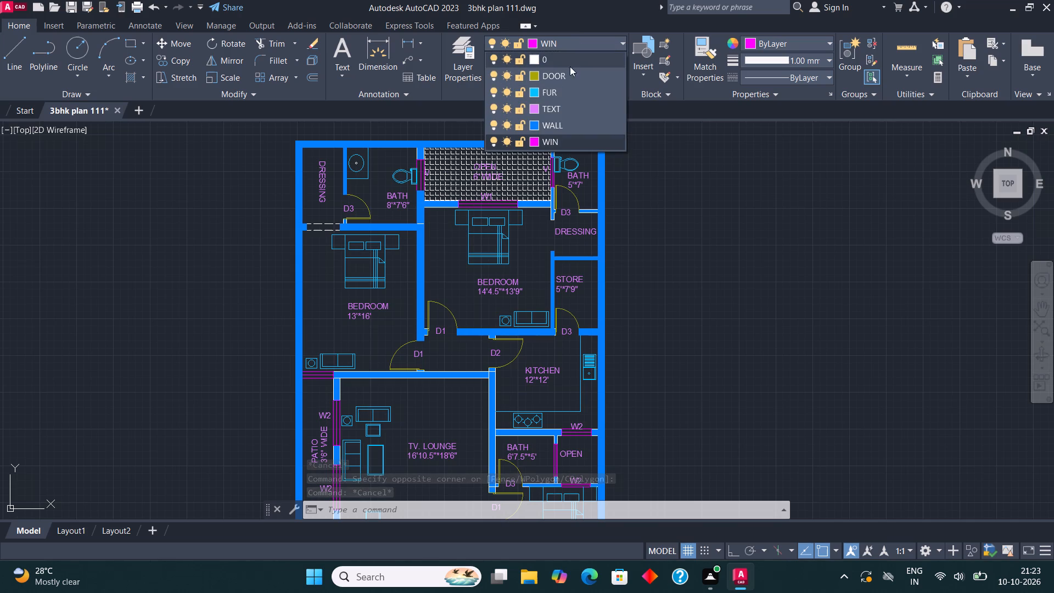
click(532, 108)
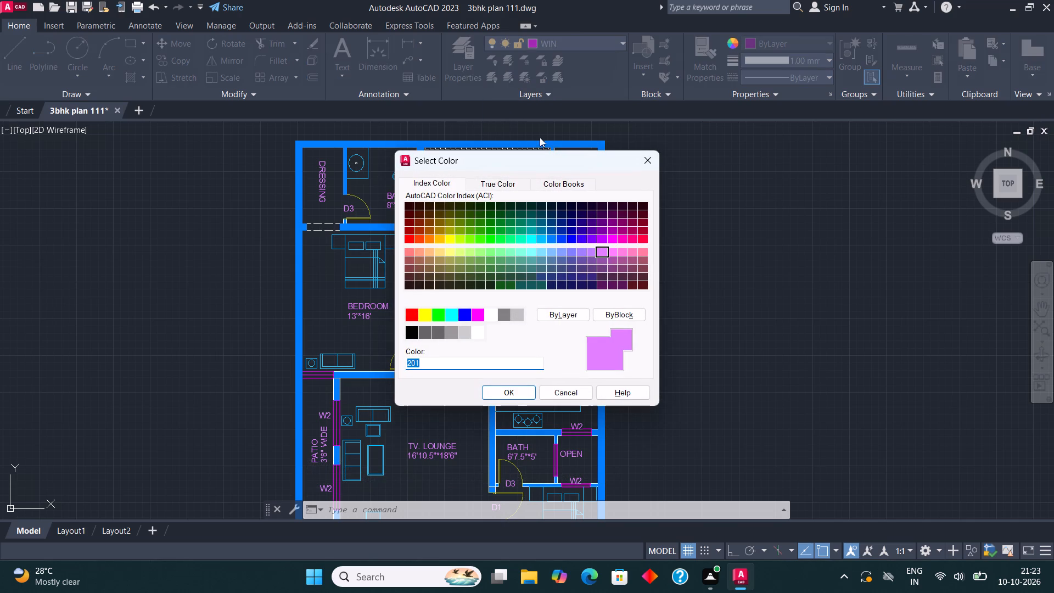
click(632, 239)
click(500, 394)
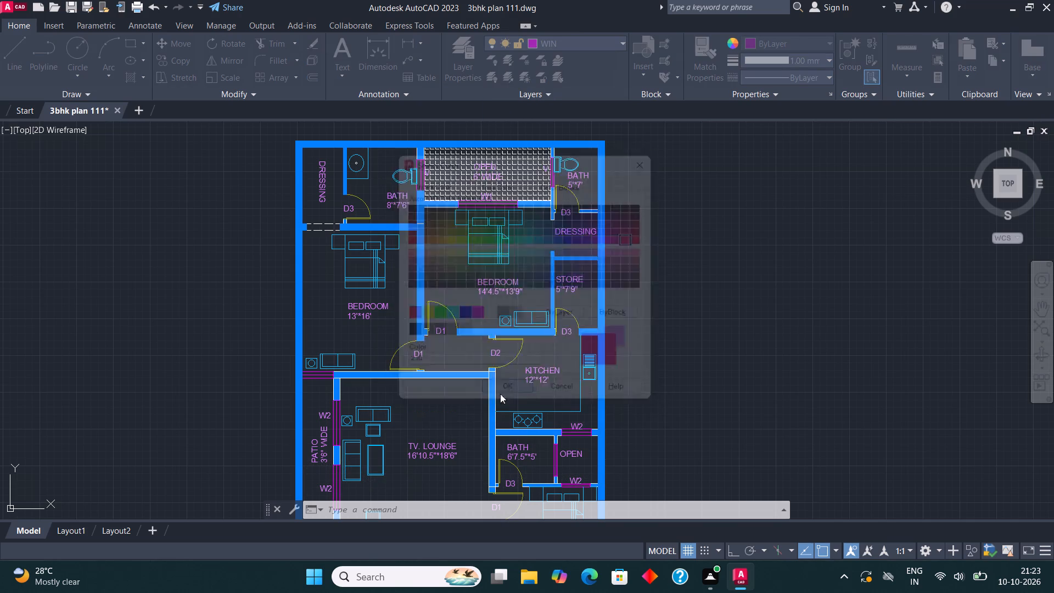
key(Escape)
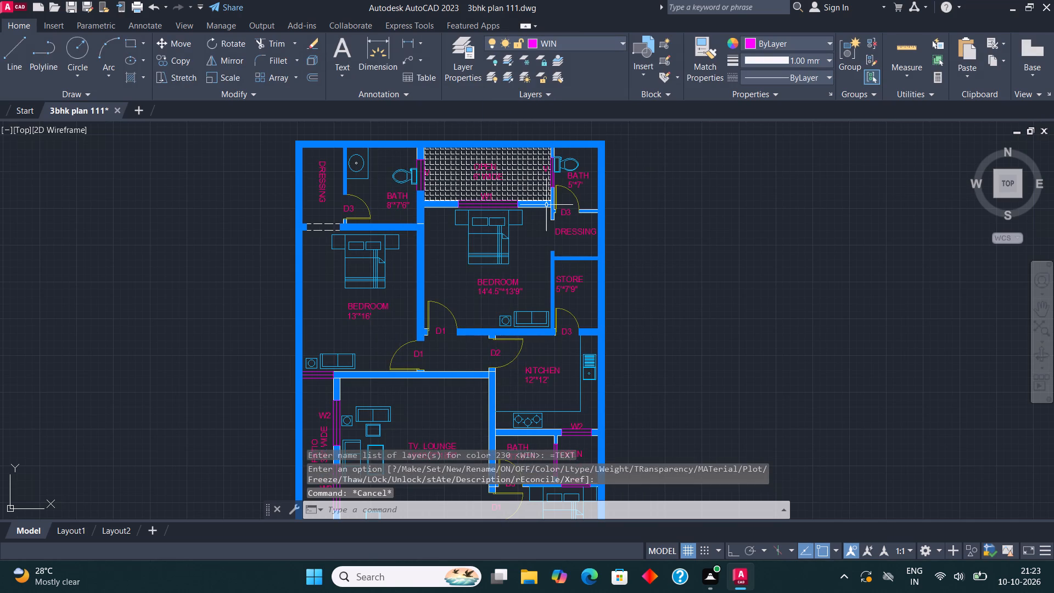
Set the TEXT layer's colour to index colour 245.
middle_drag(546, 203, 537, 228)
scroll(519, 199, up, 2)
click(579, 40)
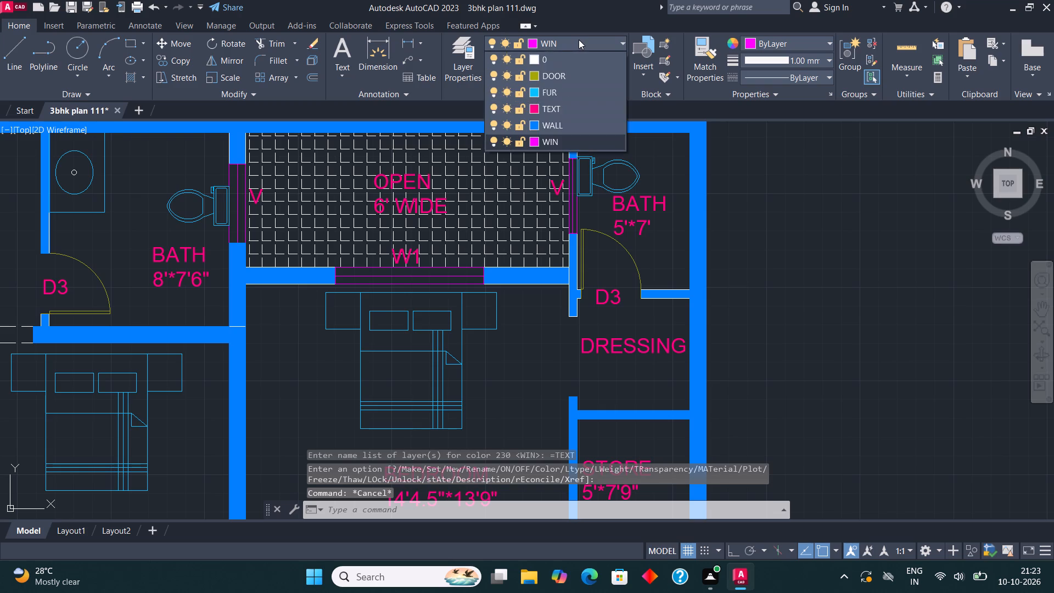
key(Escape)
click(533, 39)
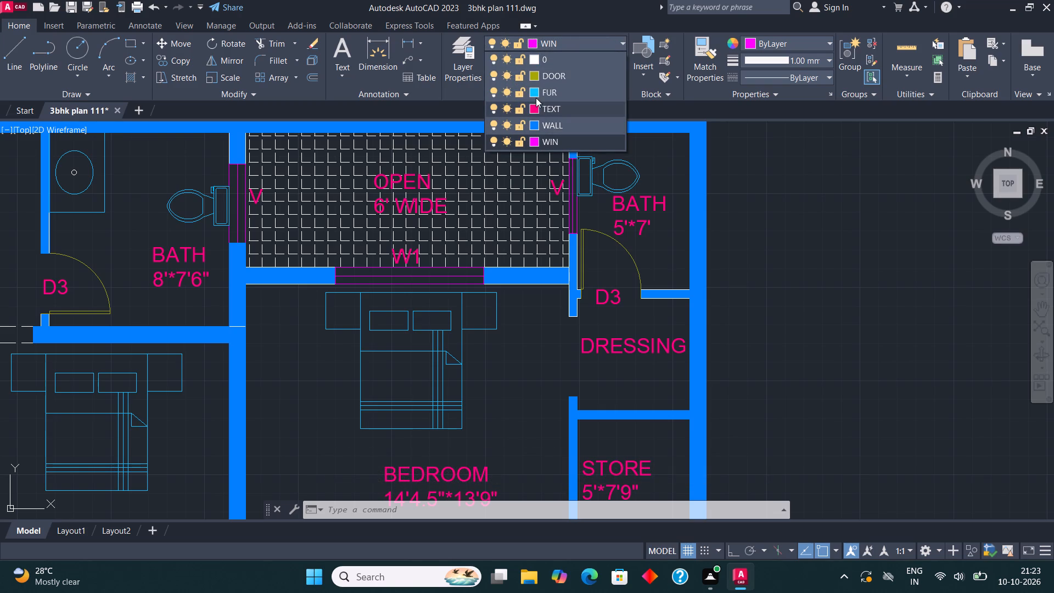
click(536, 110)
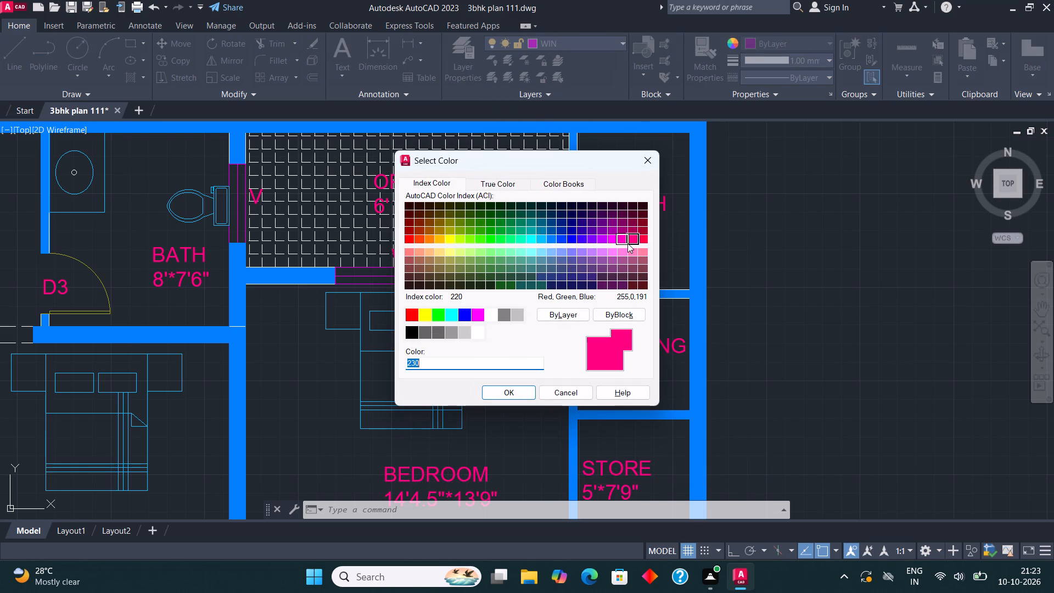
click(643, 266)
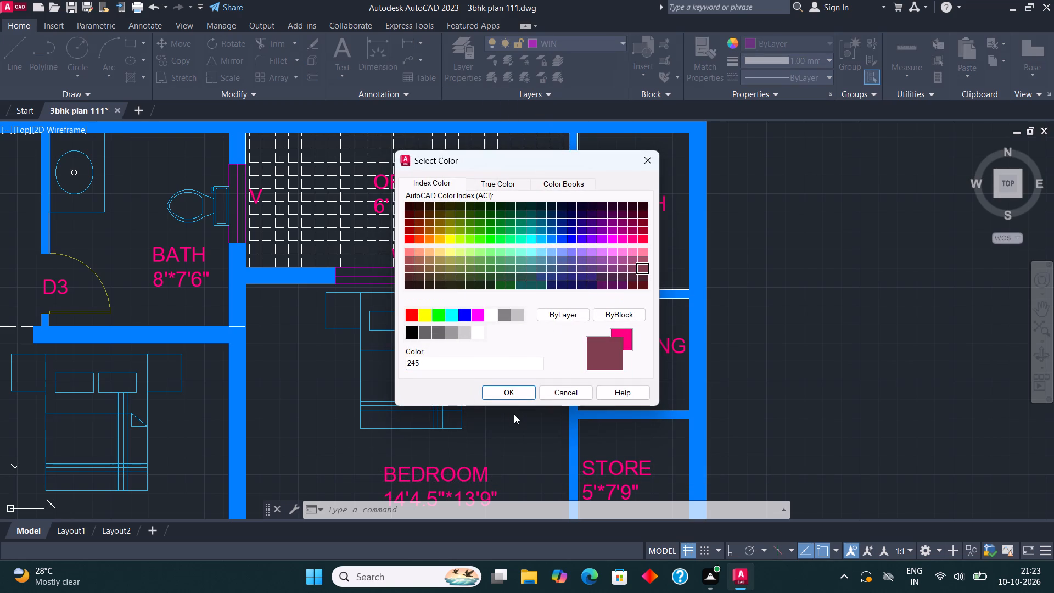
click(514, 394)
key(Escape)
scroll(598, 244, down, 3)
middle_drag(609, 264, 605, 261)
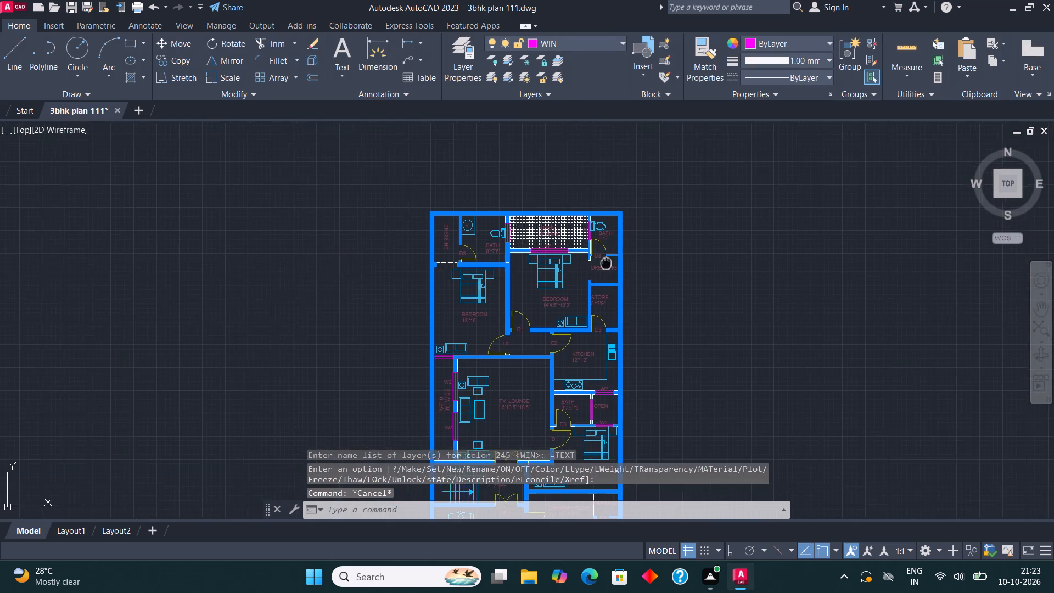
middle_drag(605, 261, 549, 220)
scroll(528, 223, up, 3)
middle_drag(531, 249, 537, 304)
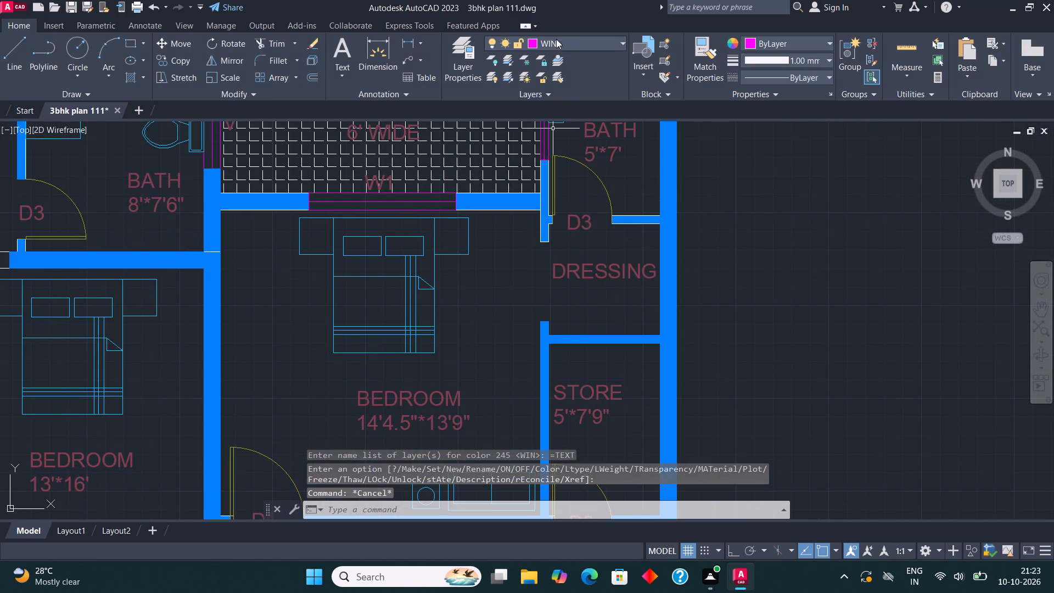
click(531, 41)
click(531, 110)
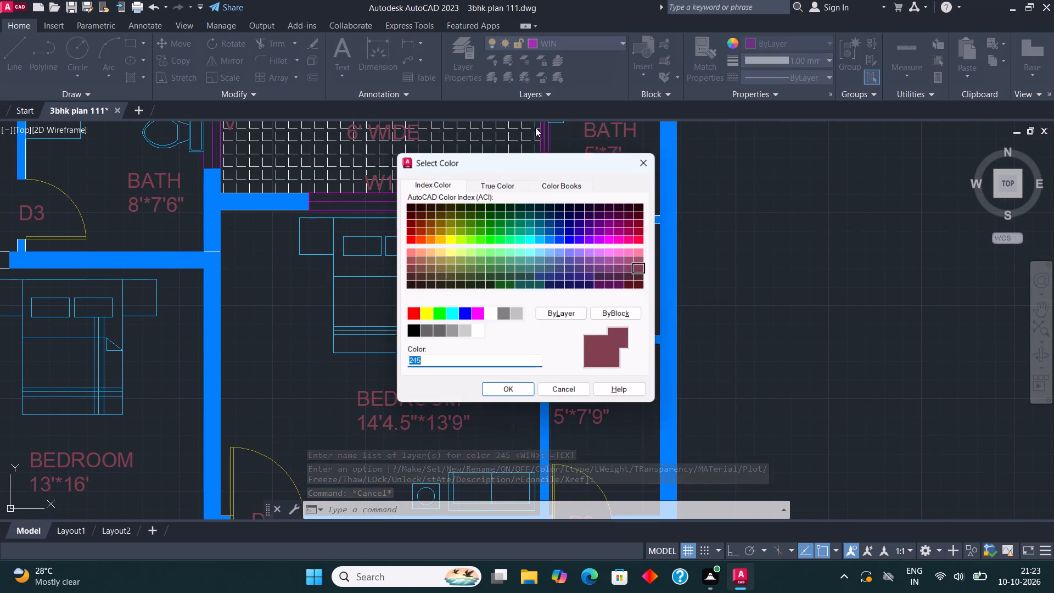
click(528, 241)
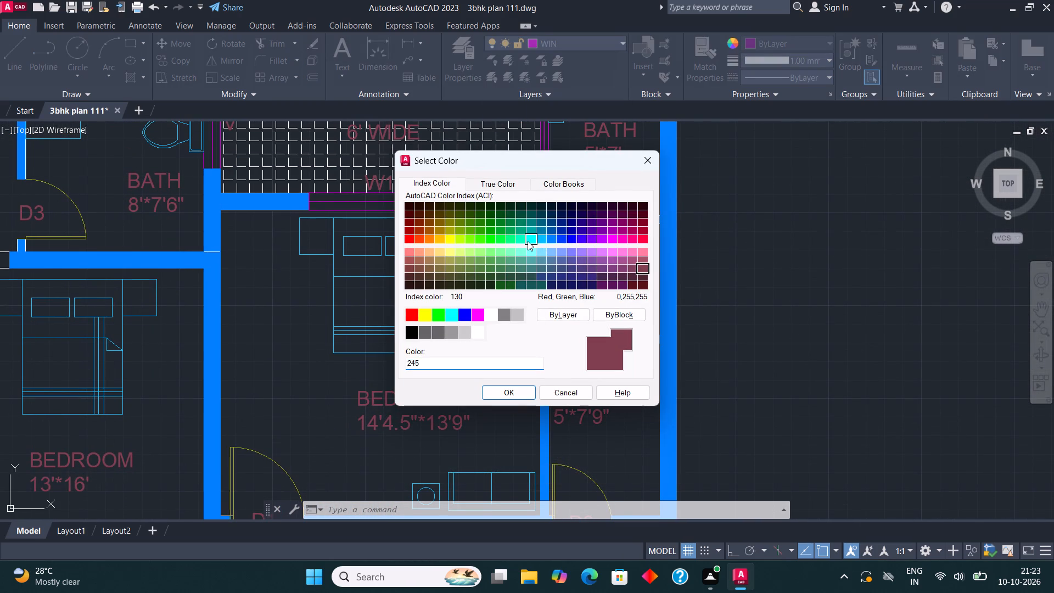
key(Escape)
Set the TEXT layer's colour to index colour 130.
scroll(528, 238, down, 3)
scroll(544, 233, up, 2)
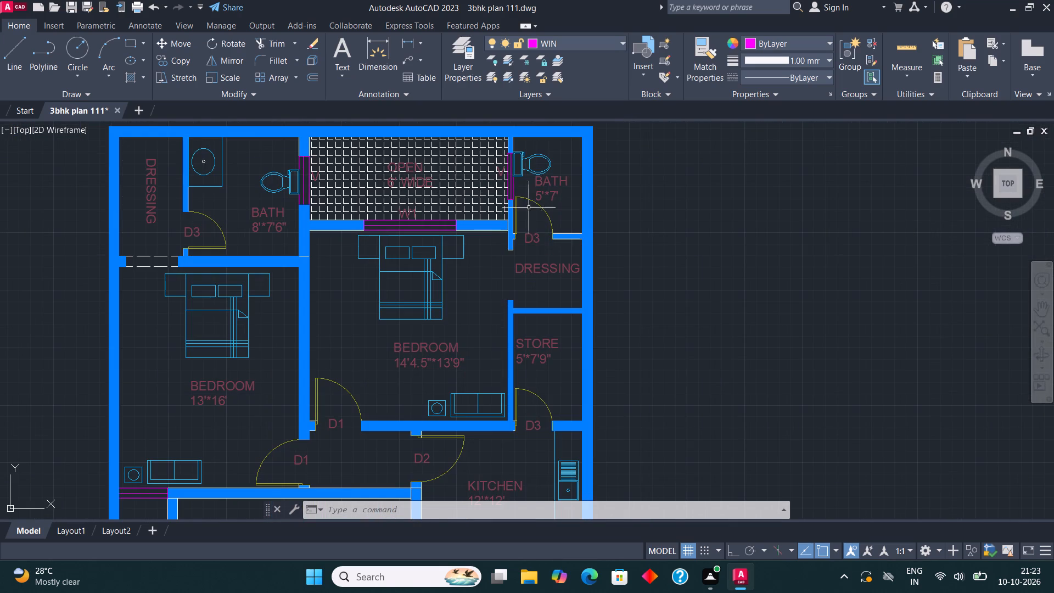
click(532, 44)
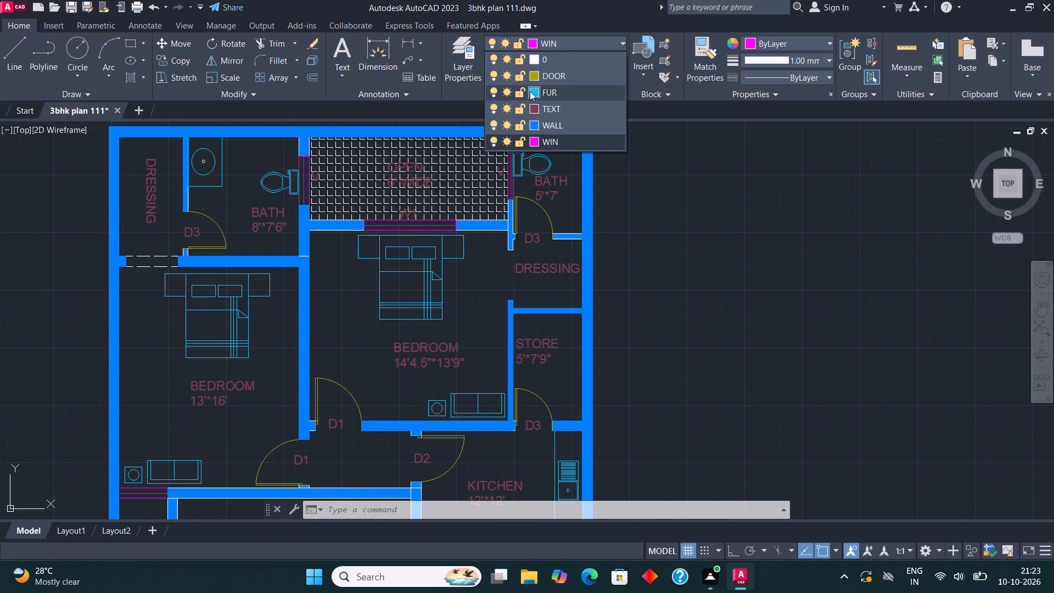
click(530, 106)
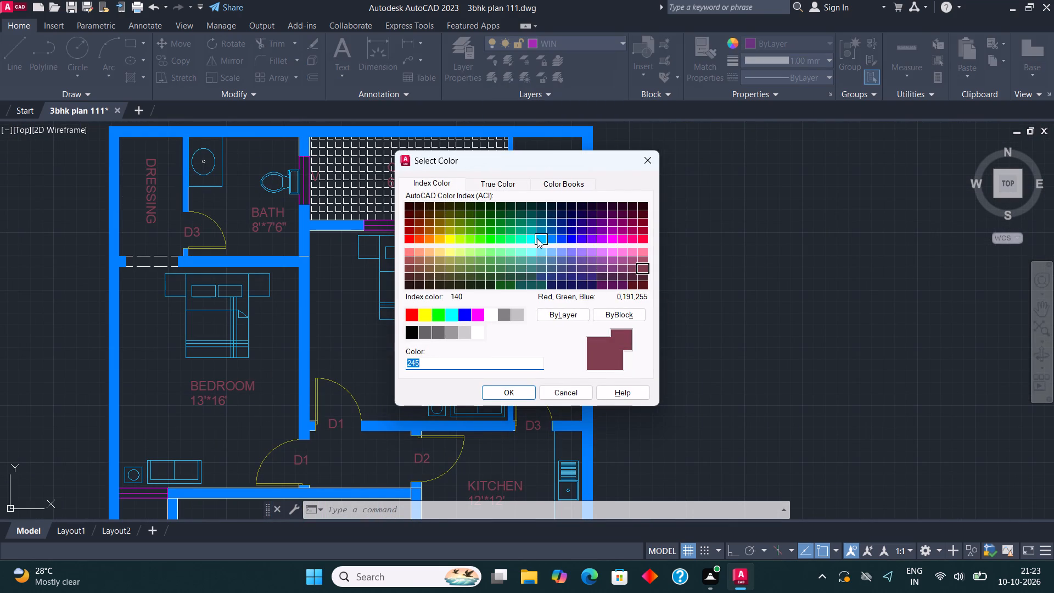
click(535, 238)
click(506, 390)
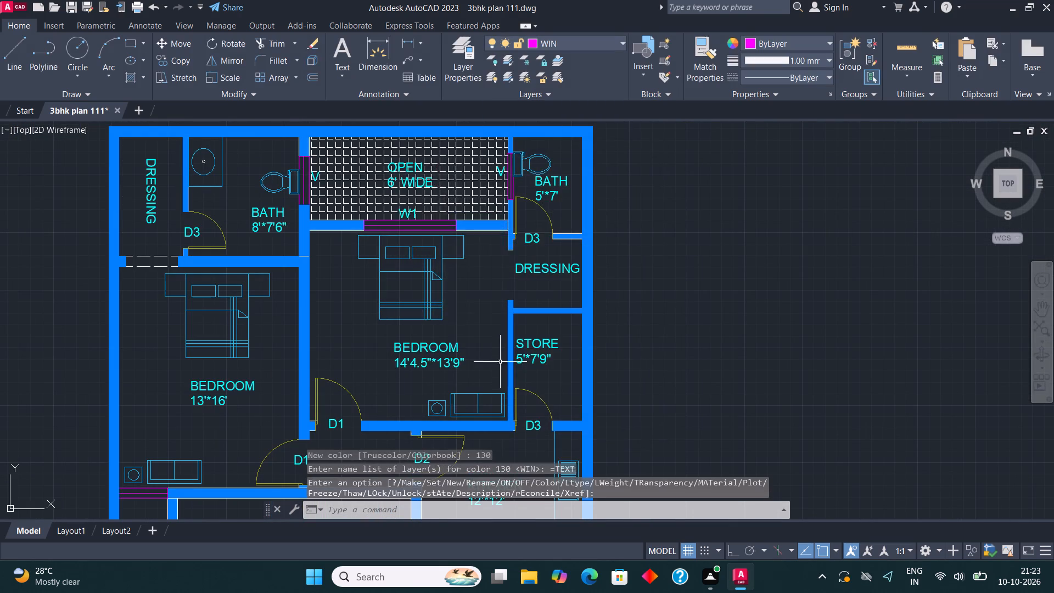
scroll(502, 348, down, 2)
key(Escape)
Examine the recoloured text labels across the whole floor plan, from the FRONT LAWN to the OPEN 6' WIDE area.
middle_drag(524, 315, 520, 98)
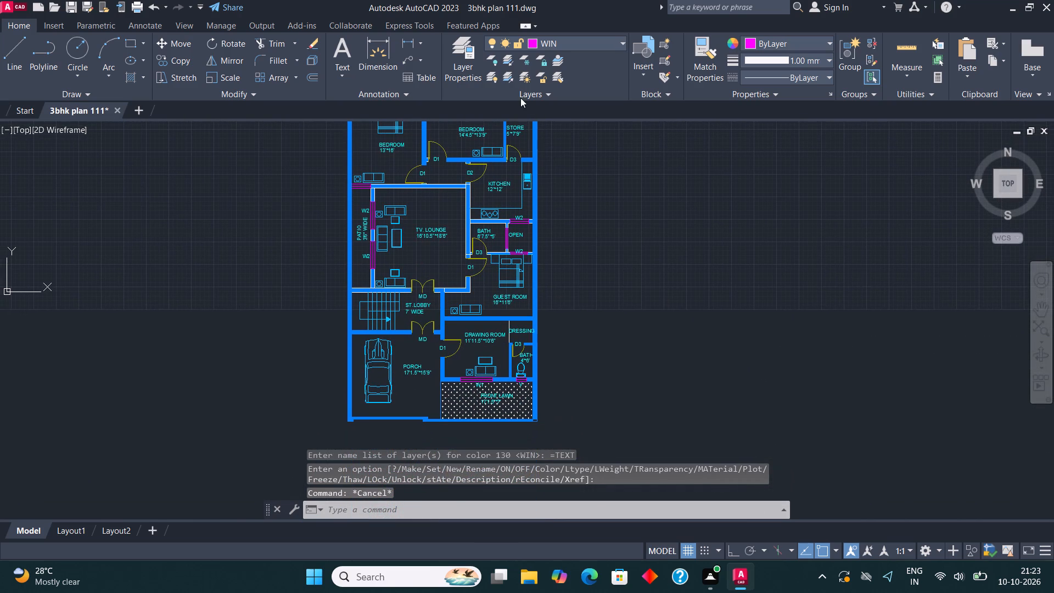
middle_drag(540, 220, 529, 232)
scroll(529, 235, down, 1)
middle_drag(529, 242, 529, 244)
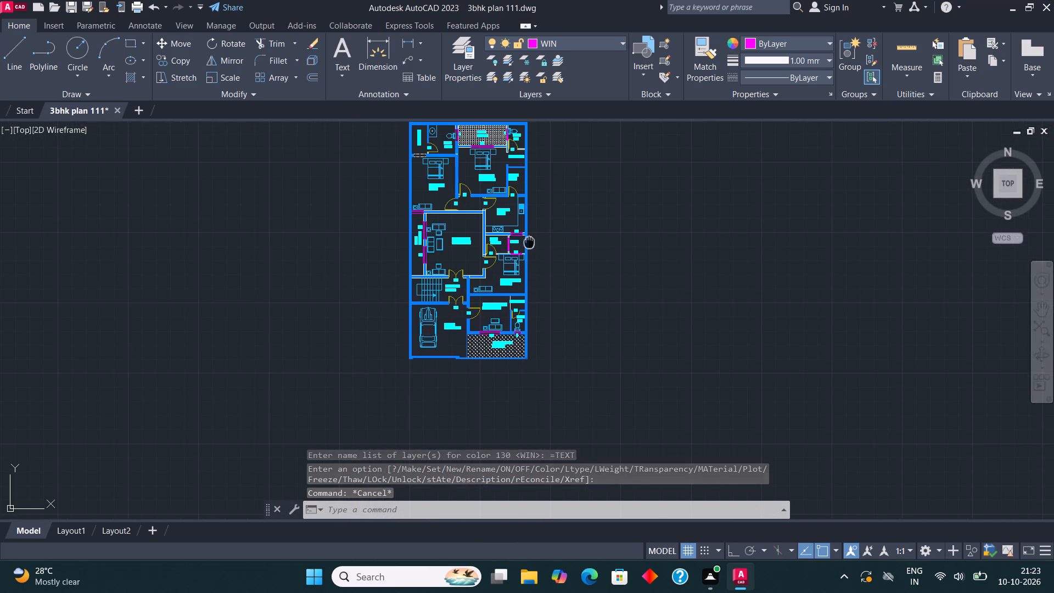
middle_drag(529, 244, 518, 314)
scroll(498, 166, up, 2)
scroll(412, 209, up, 1)
middle_drag(416, 212, 442, 227)
scroll(442, 227, up, 1)
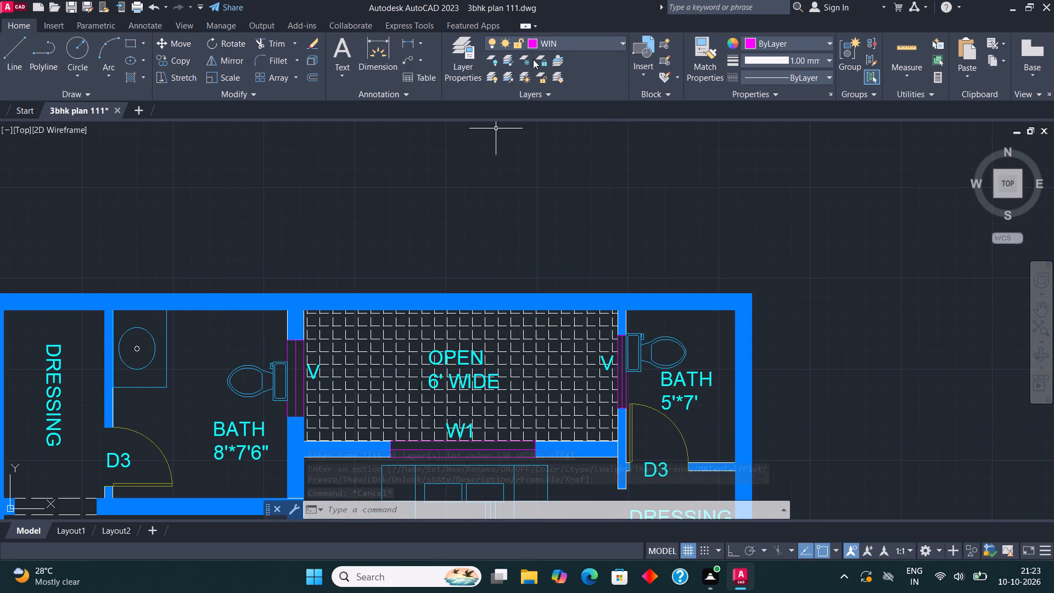
Make TEXT the current layer.
click(562, 37)
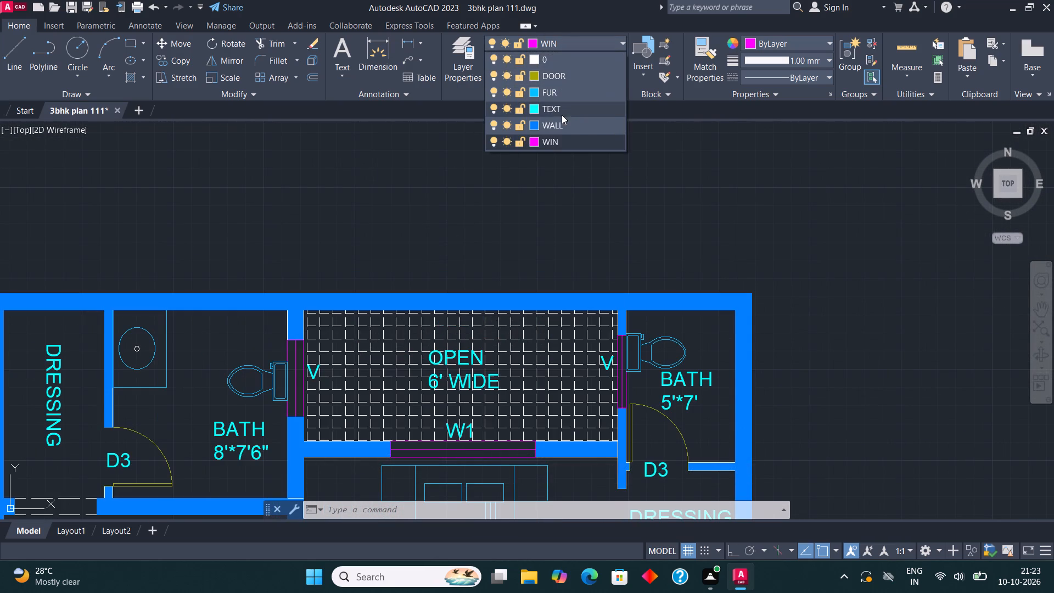
click(558, 110)
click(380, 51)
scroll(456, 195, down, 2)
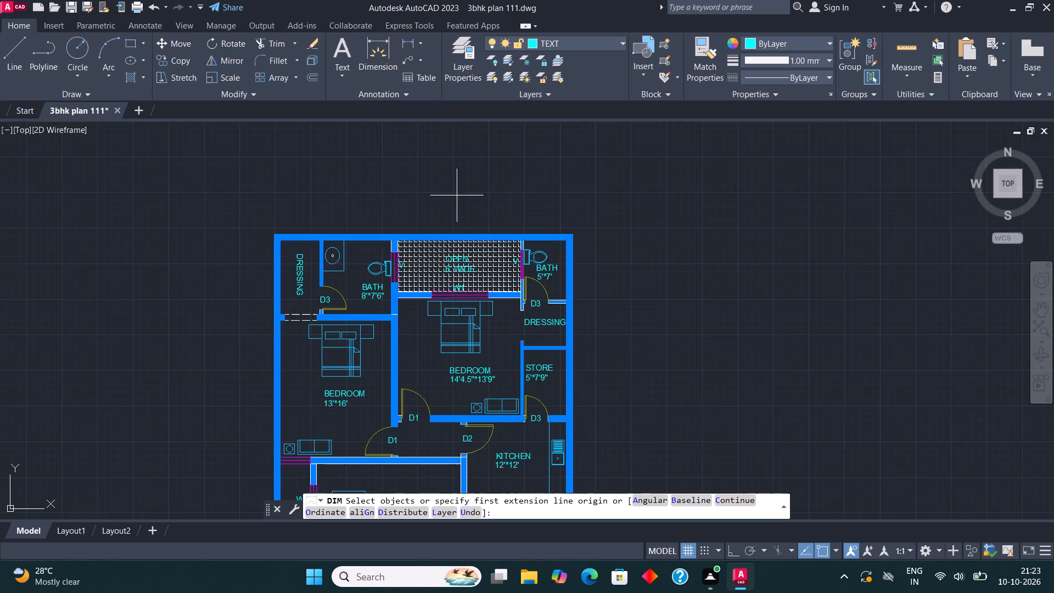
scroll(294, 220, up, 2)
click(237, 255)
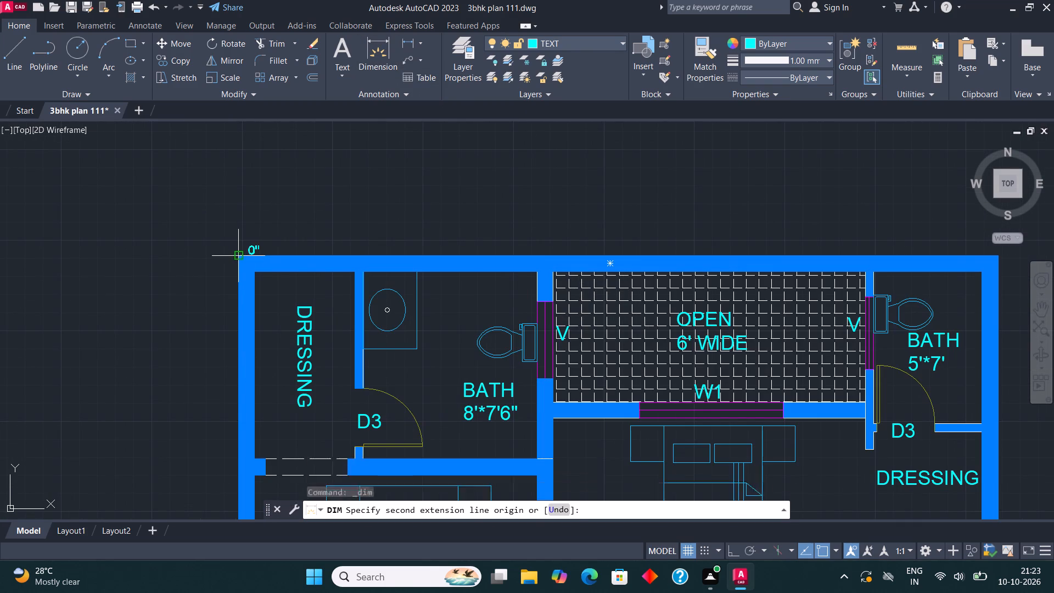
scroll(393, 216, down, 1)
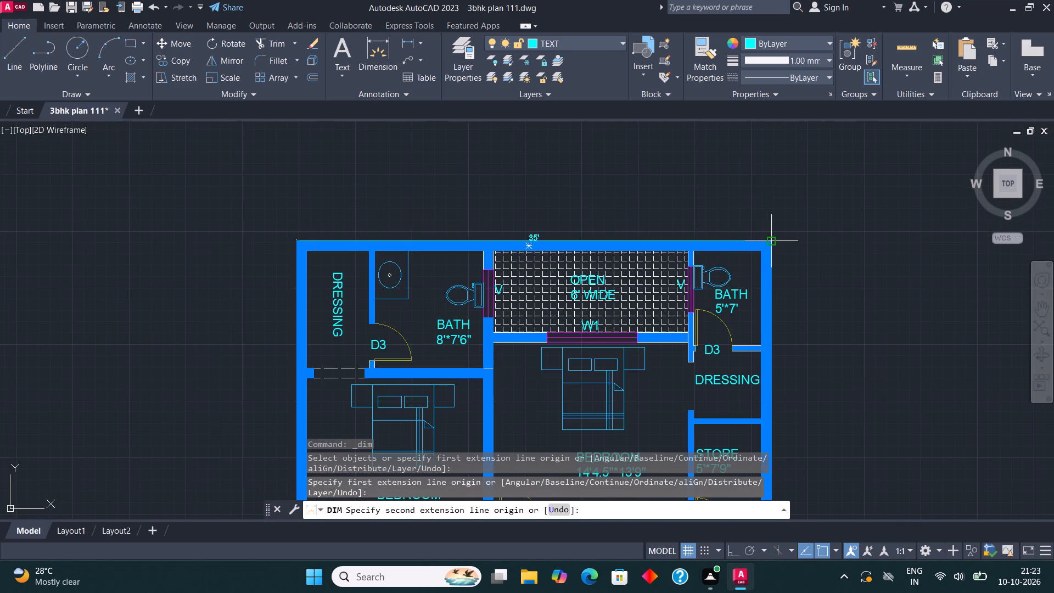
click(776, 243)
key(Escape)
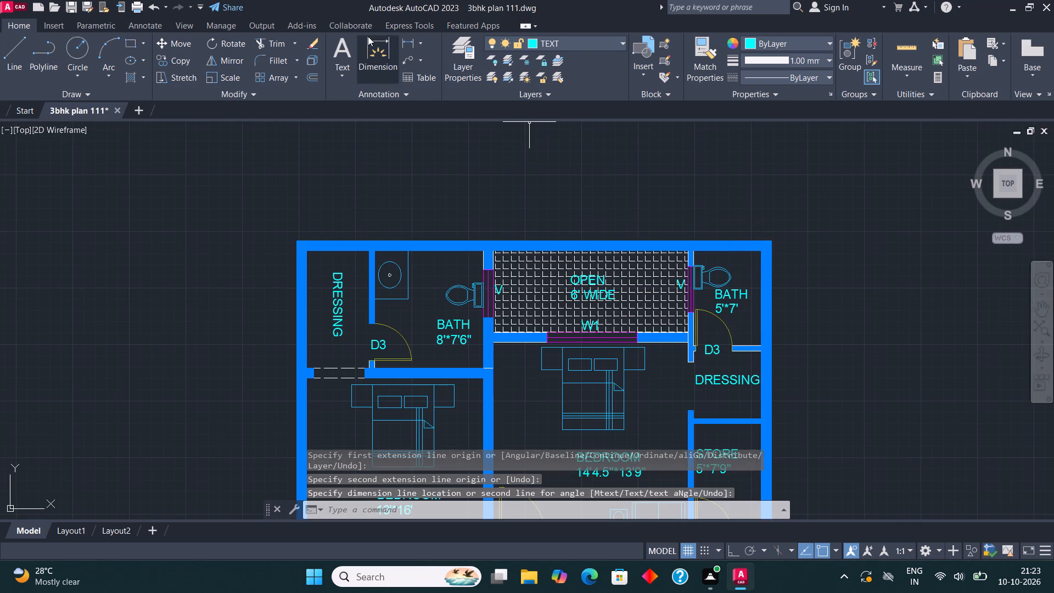
Dimension the plan's overall width between the outer corners of the north wall, with the dimension line outside the building.
drag(374, 49, 383, 49)
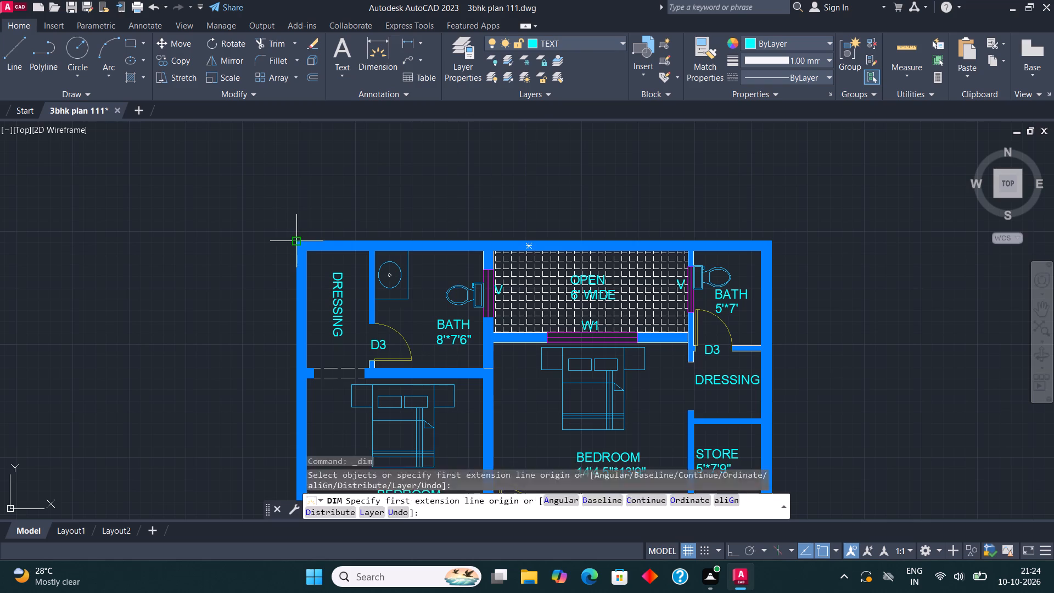
click(299, 243)
click(771, 238)
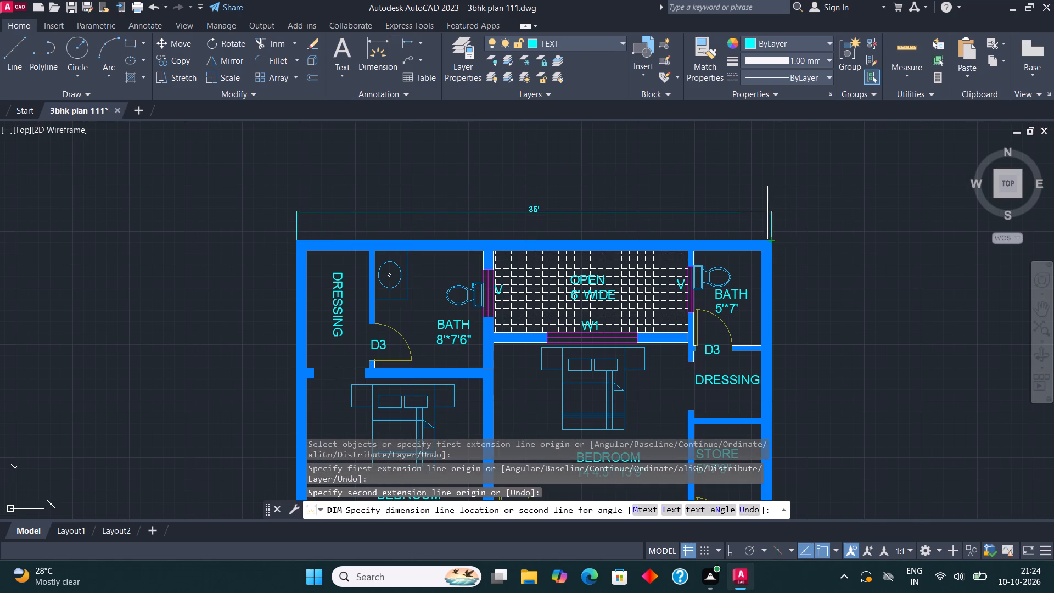
click(753, 186)
Dimension the plan's overall length along the west wall, from the DRESSING corner to the PORCH corner, with the dimension line outside.
click(373, 53)
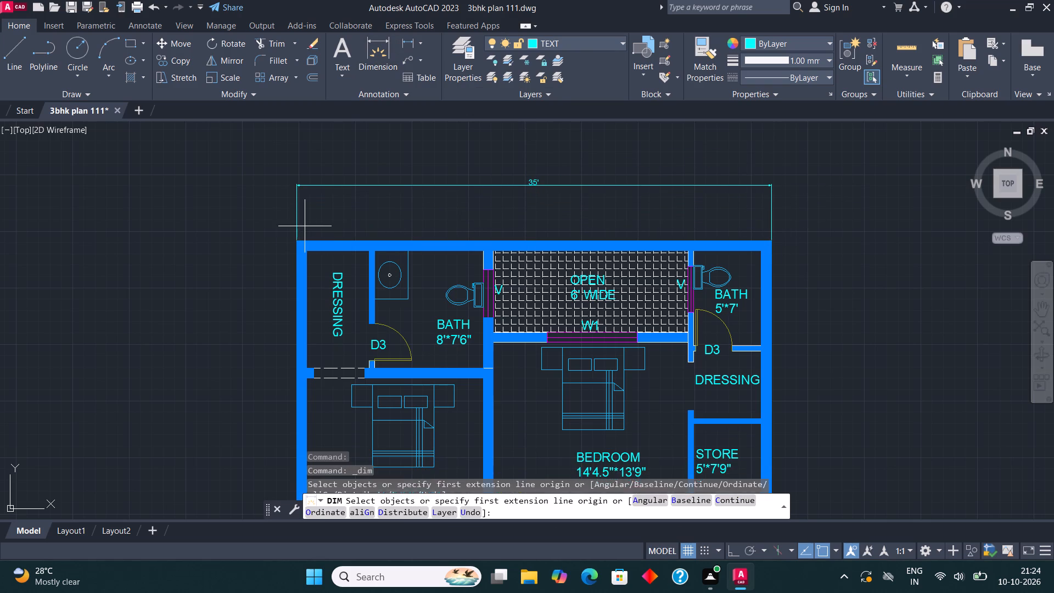
click(298, 234)
scroll(360, 204, down, 4)
scroll(342, 360, up, 8)
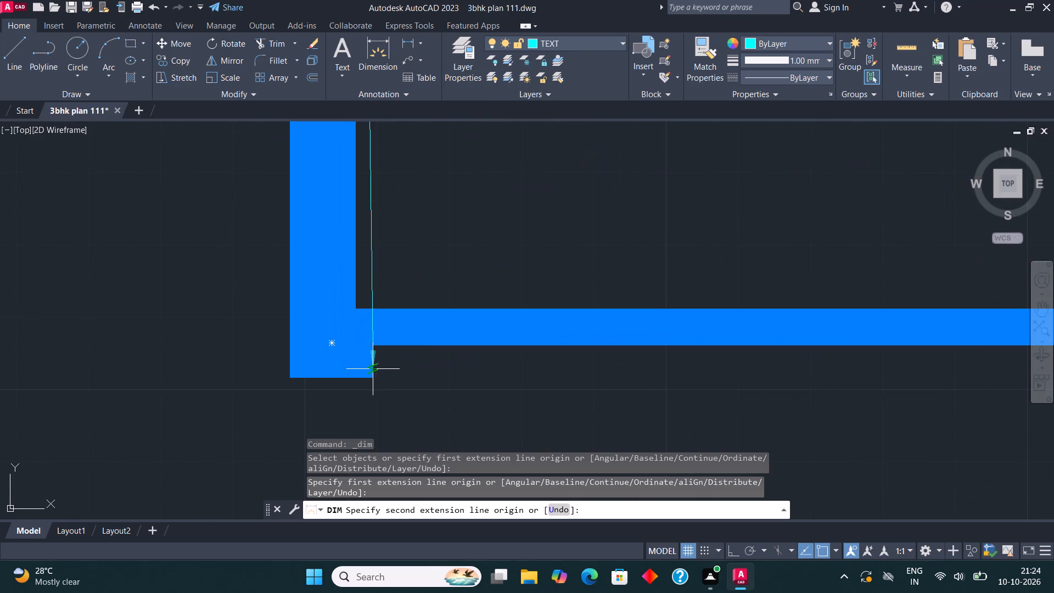
click(288, 379)
scroll(290, 385, down, 4)
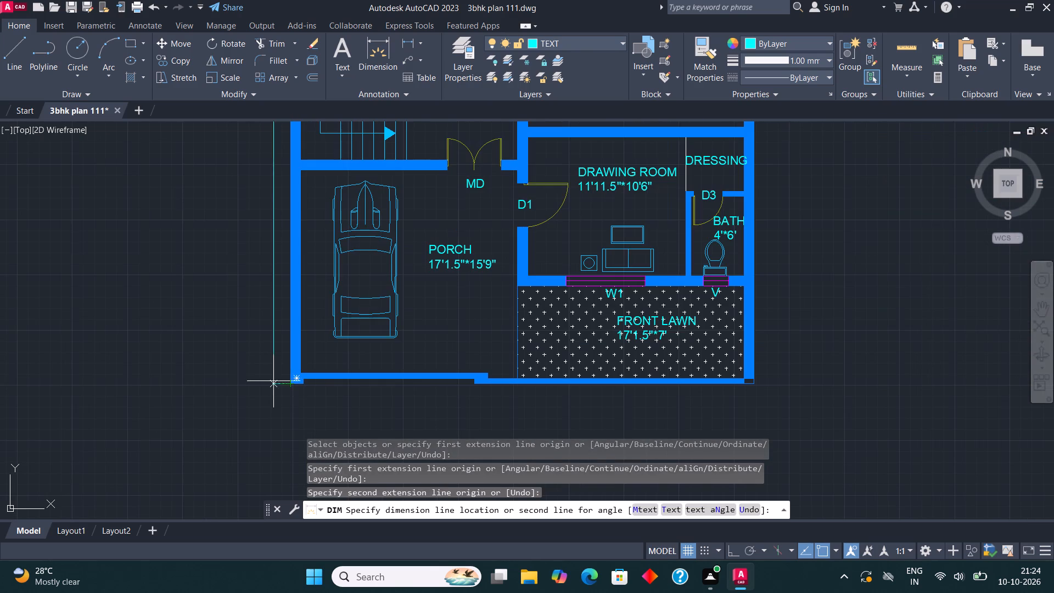
click(246, 360)
middle_drag(347, 237, 411, 465)
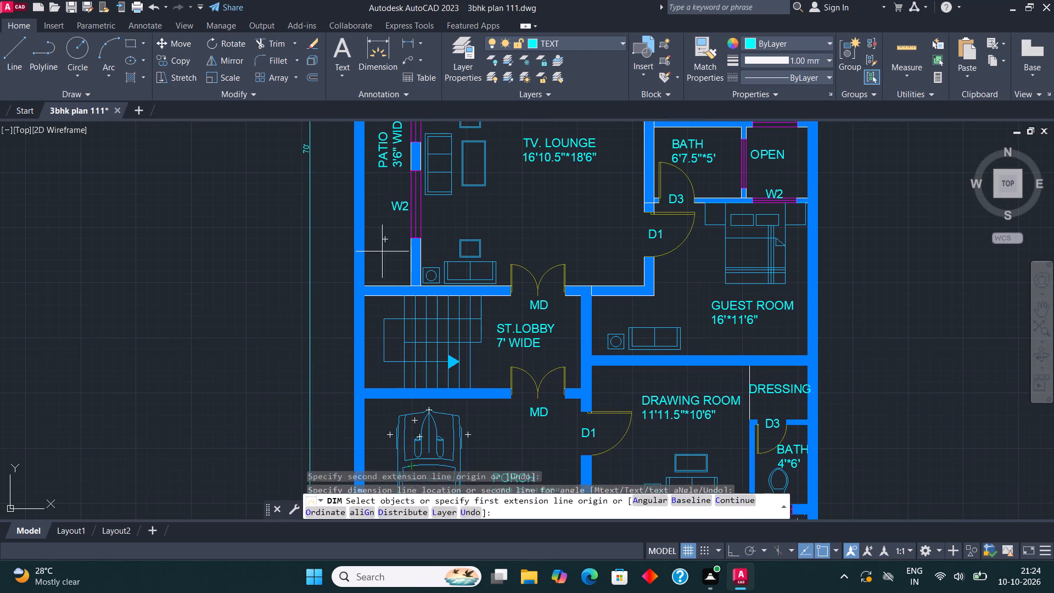
key(Escape)
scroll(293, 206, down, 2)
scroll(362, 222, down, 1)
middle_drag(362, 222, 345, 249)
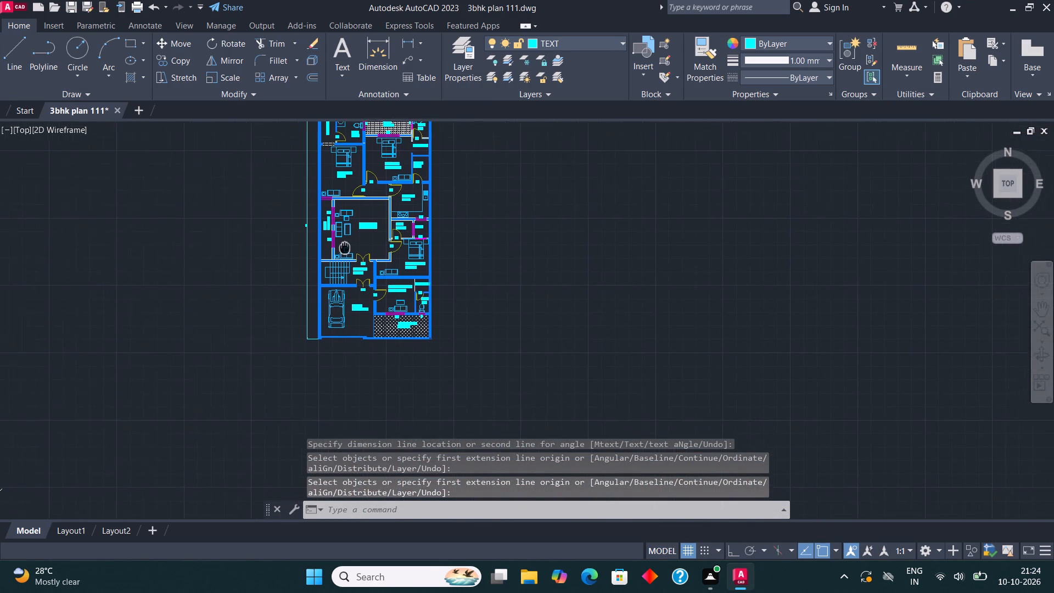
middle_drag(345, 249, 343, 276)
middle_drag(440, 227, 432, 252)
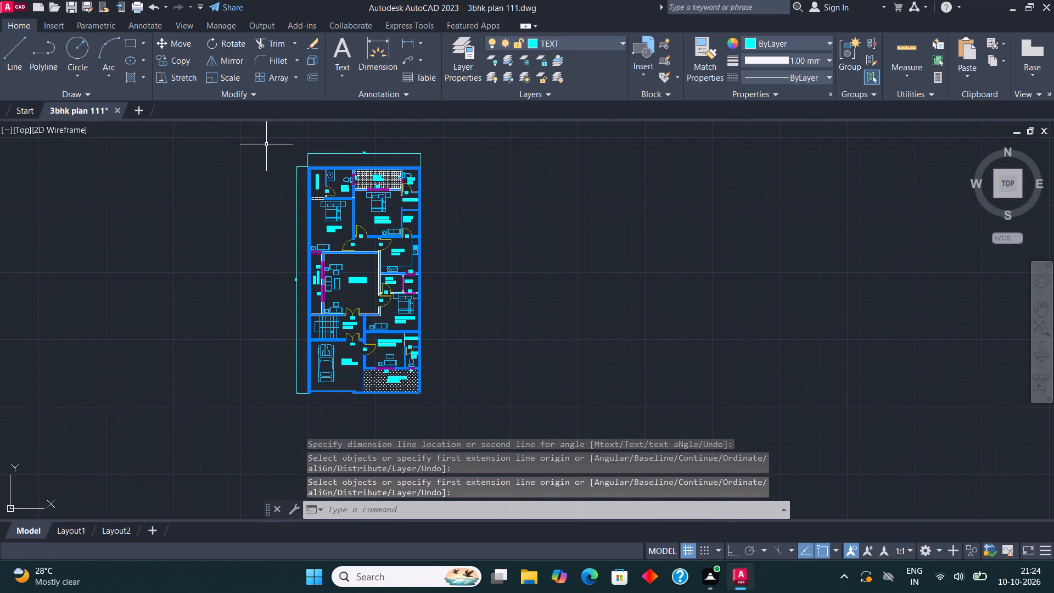
Save the 3bhk plan 111 drawing.
click(4, 4)
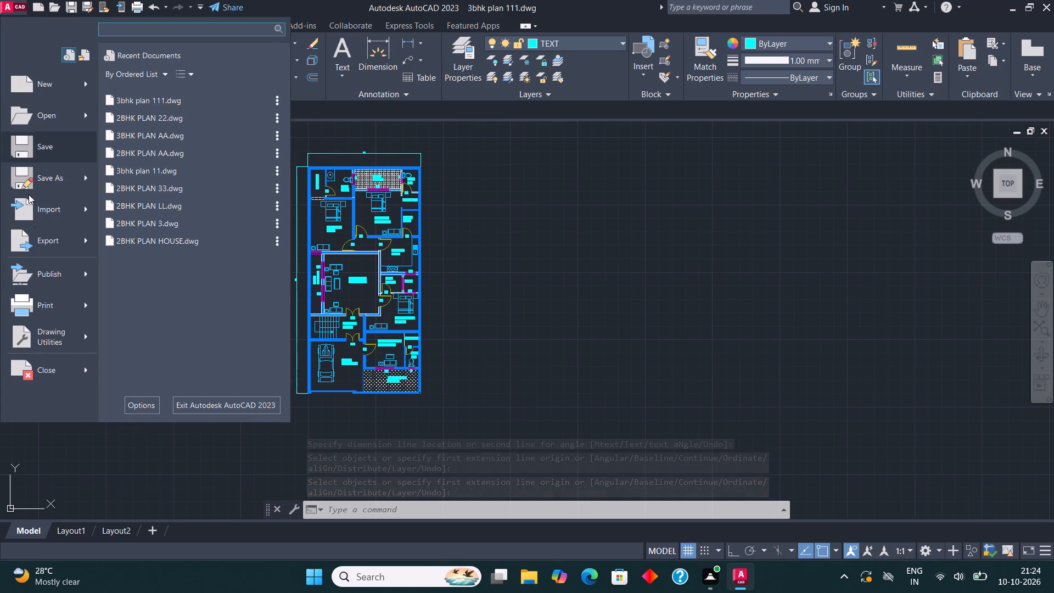
click(58, 155)
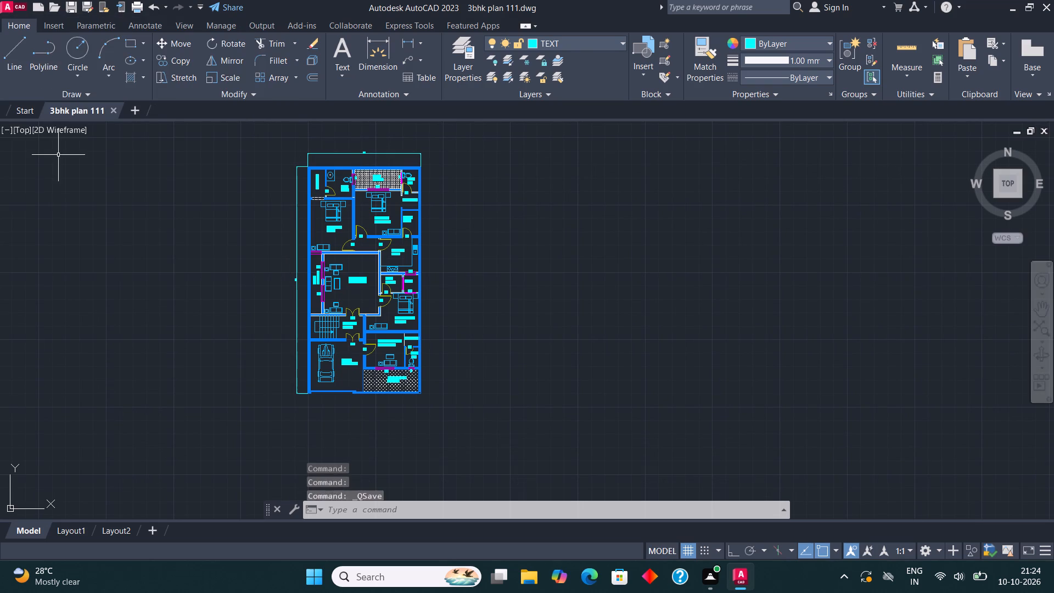
Set up a plot with AutoCAD PDF (High Quality Print).pc3 and a window plot area enclosing the whole floor plan and its overall dimensions.
click(9, 5)
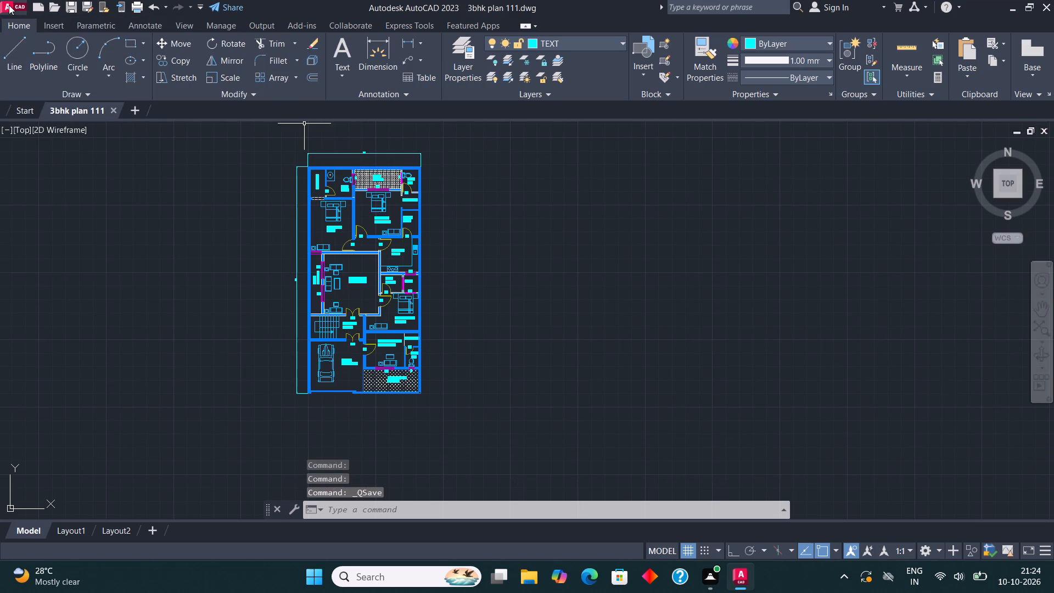
click(54, 304)
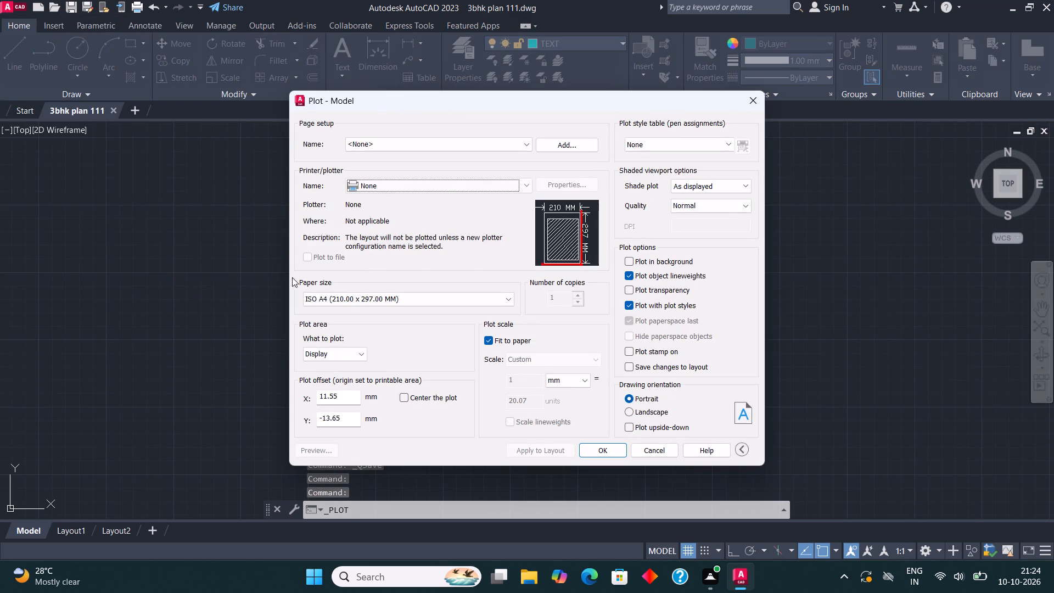
click(470, 184)
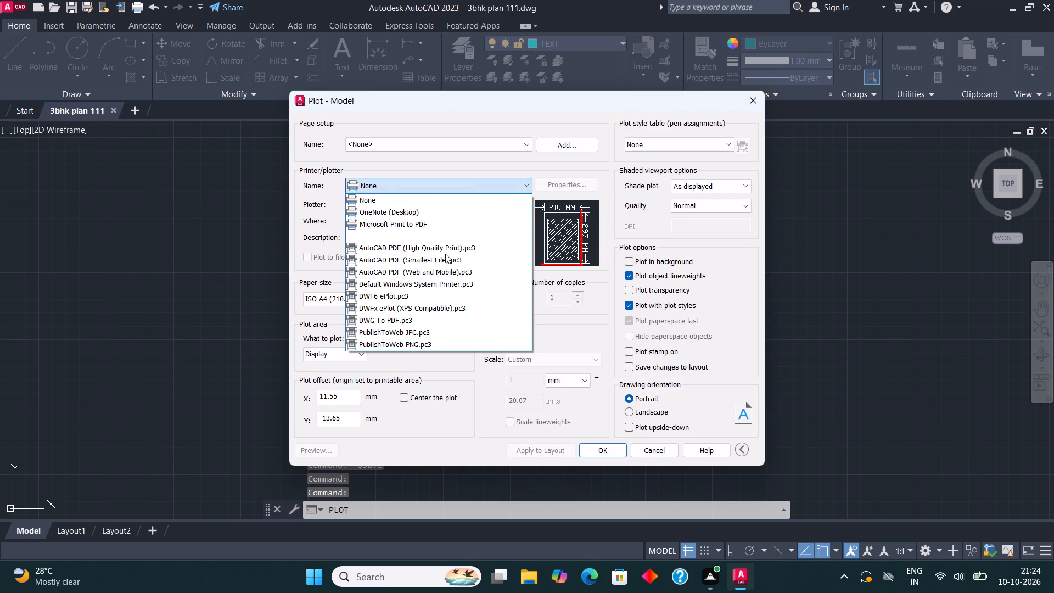
click(442, 251)
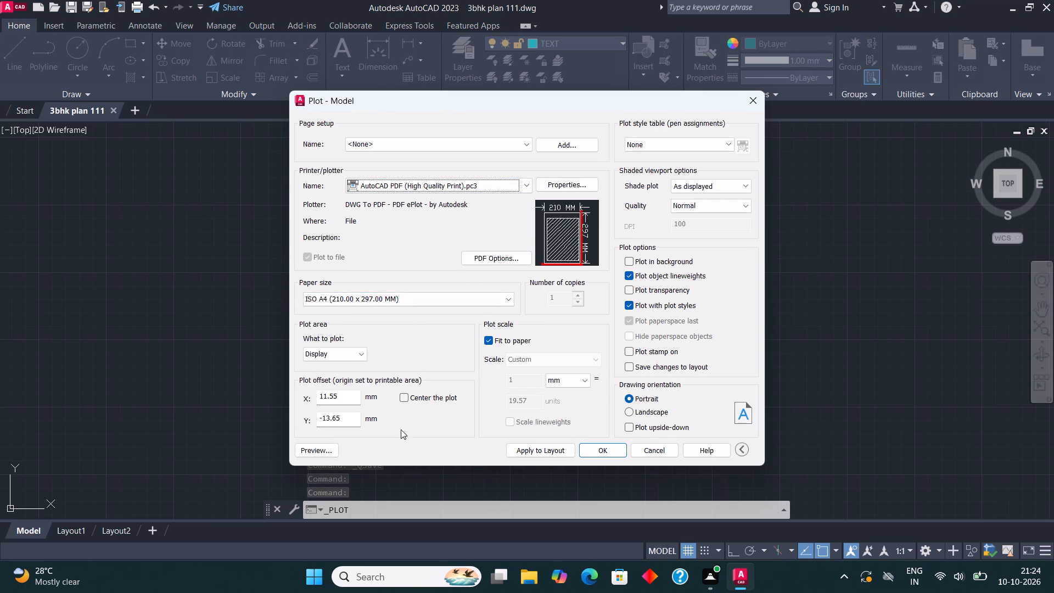
click(358, 351)
click(361, 396)
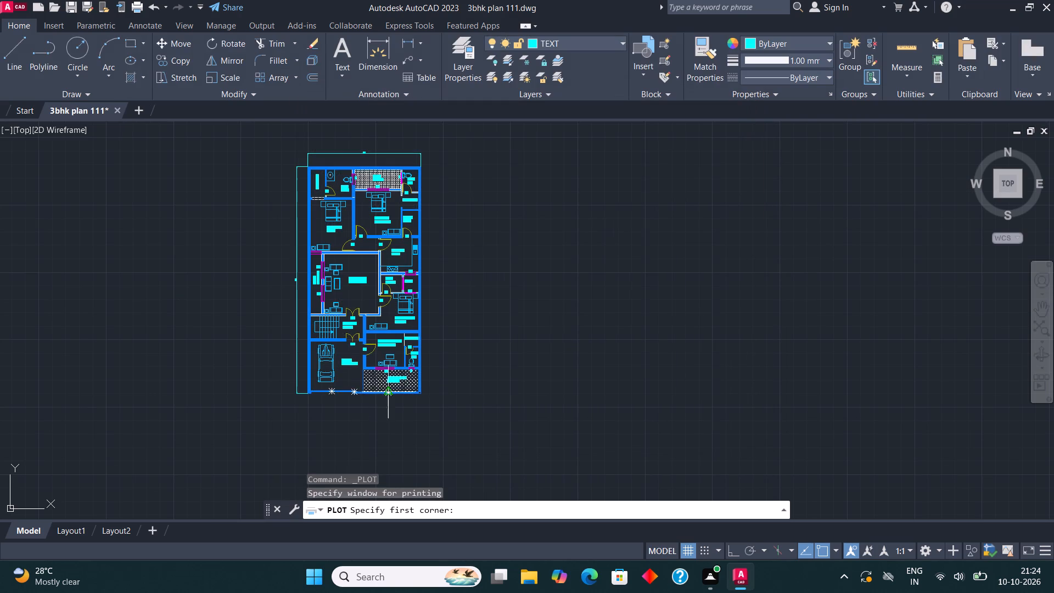
click(280, 142)
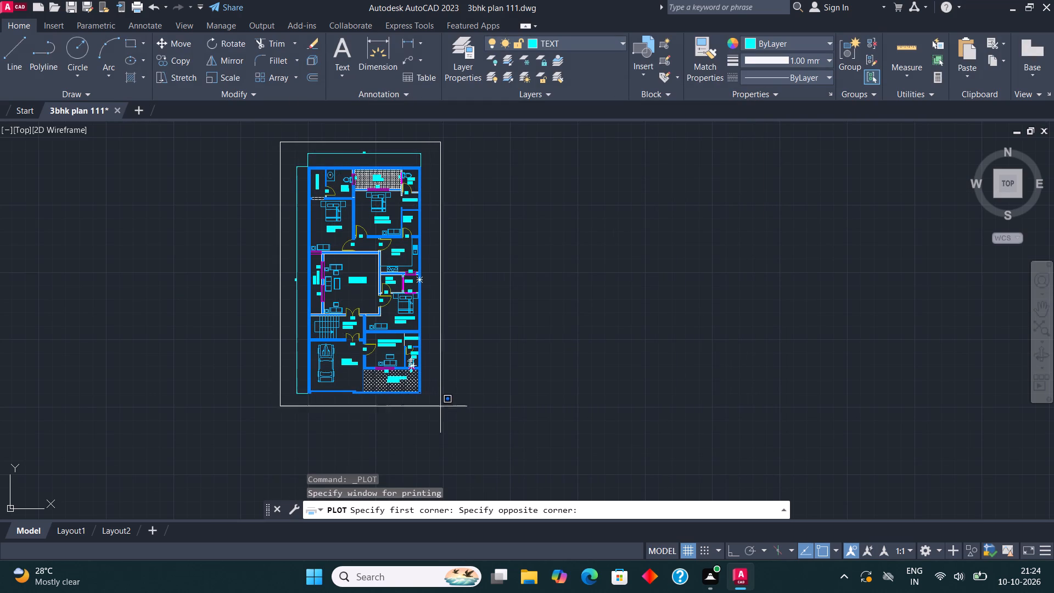
click(441, 410)
Plot the floor plan to the Downloads folder as 3bhk plan 111-Model.pdf.
click(594, 450)
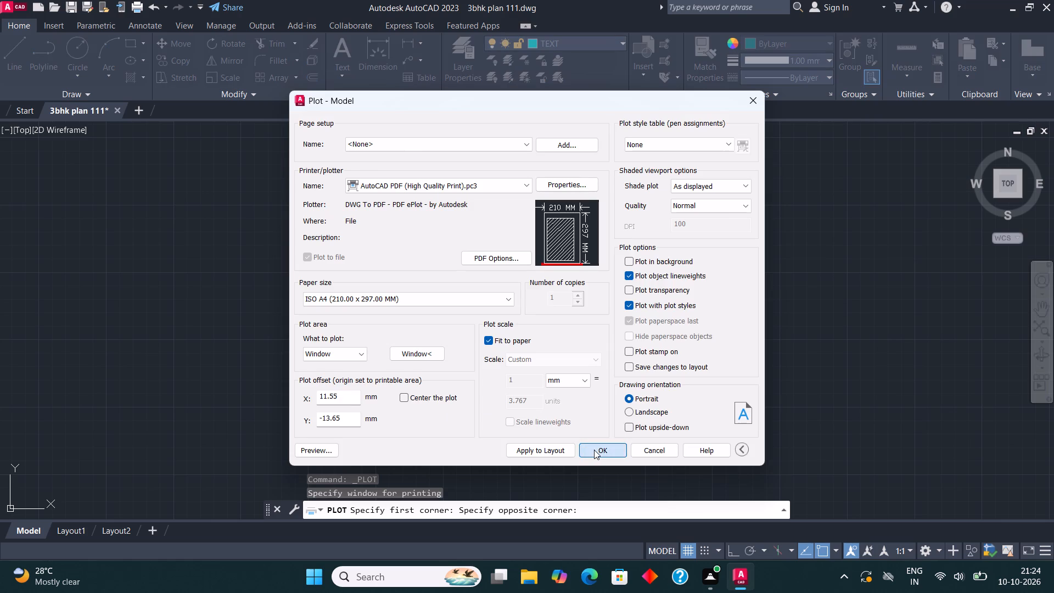
click(503, 138)
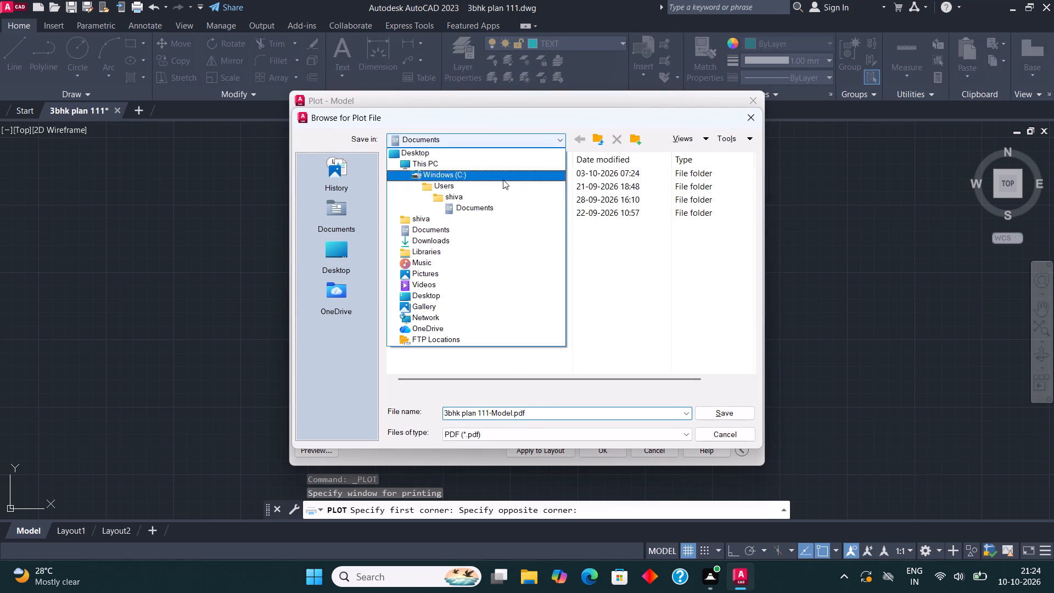
click(498, 245)
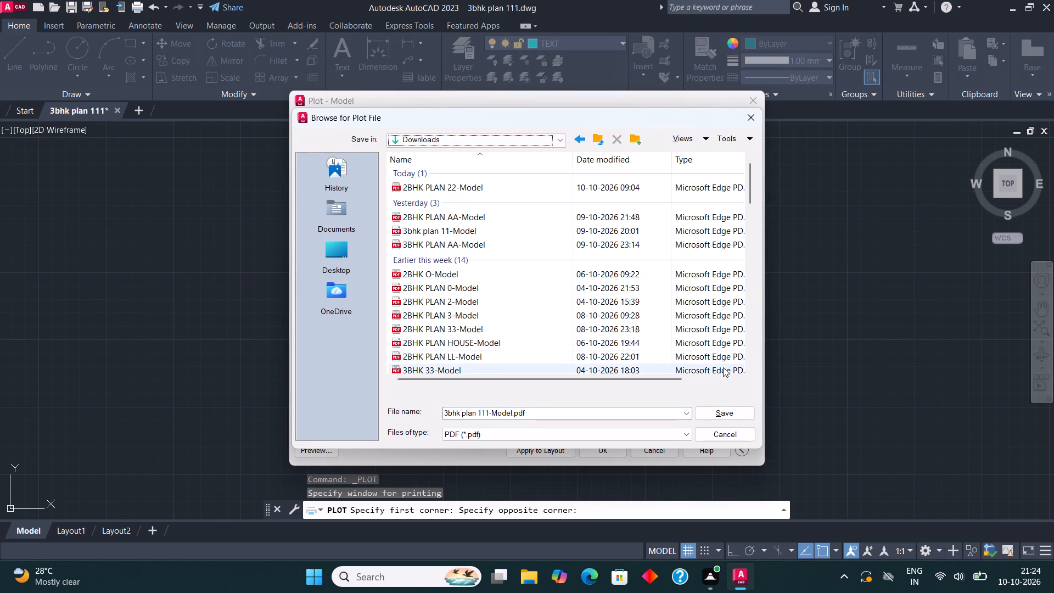
click(730, 415)
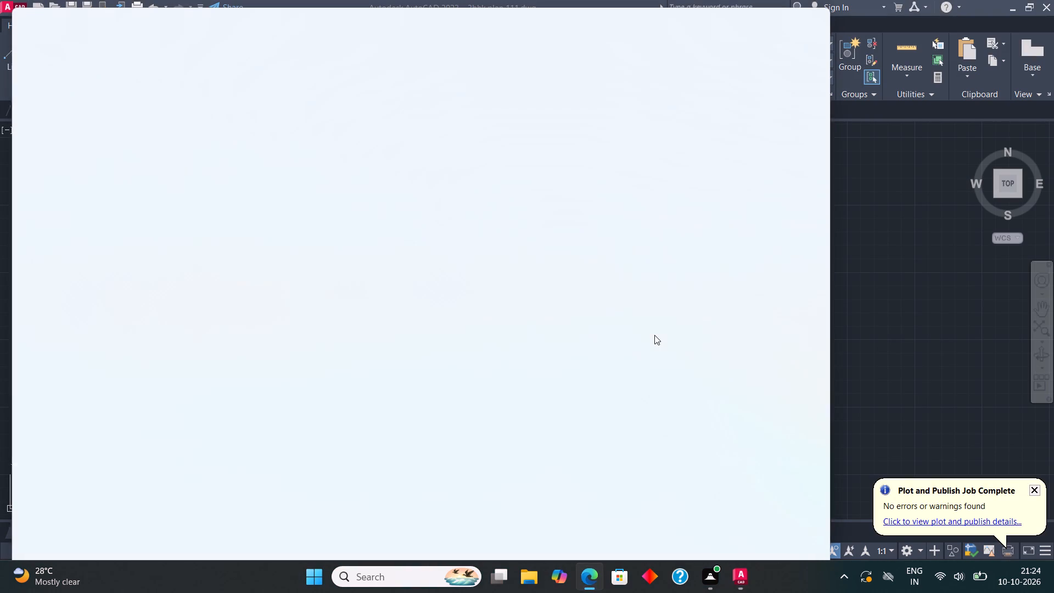
Look through the plotted floor plan PDF in the browser, from the upper rooms downward, and close it.
scroll(397, 314, down, 2)
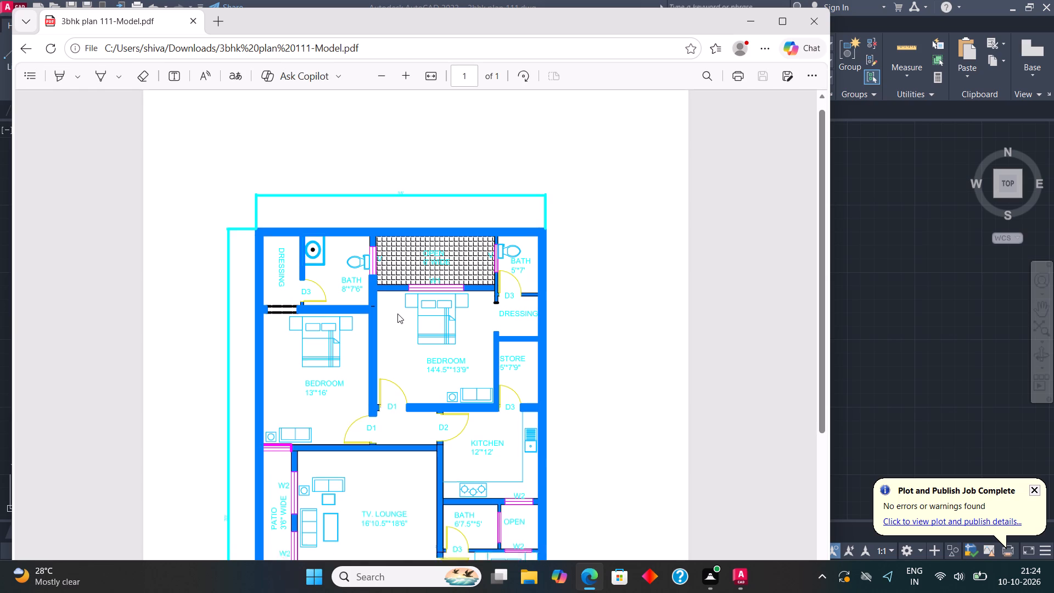
scroll(397, 314, down, 1)
scroll(410, 367, down, 8)
click(820, 18)
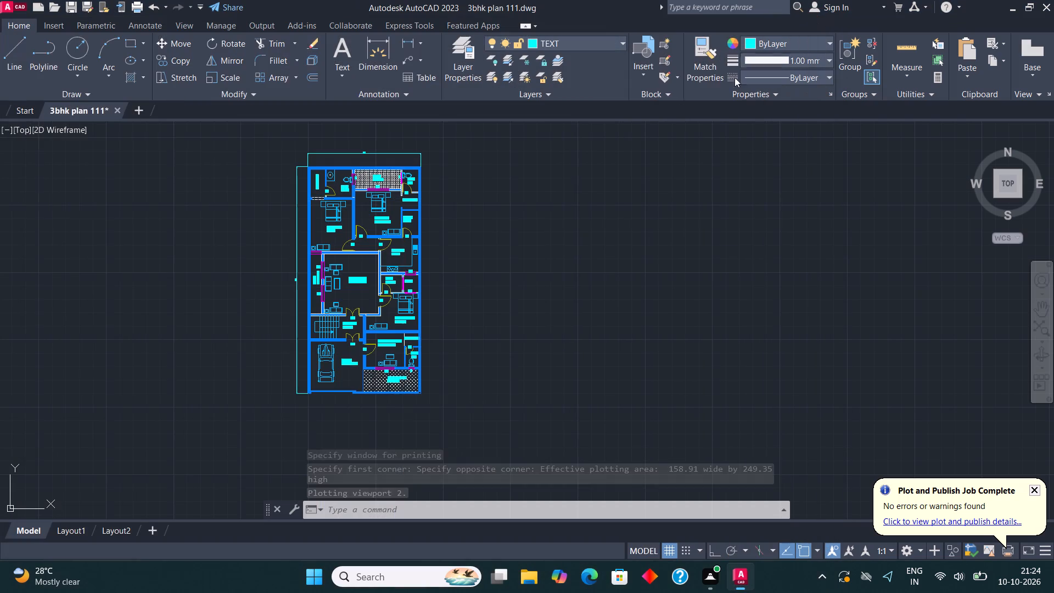
Export the floor plan drawing in DWF format.
click(5, 3)
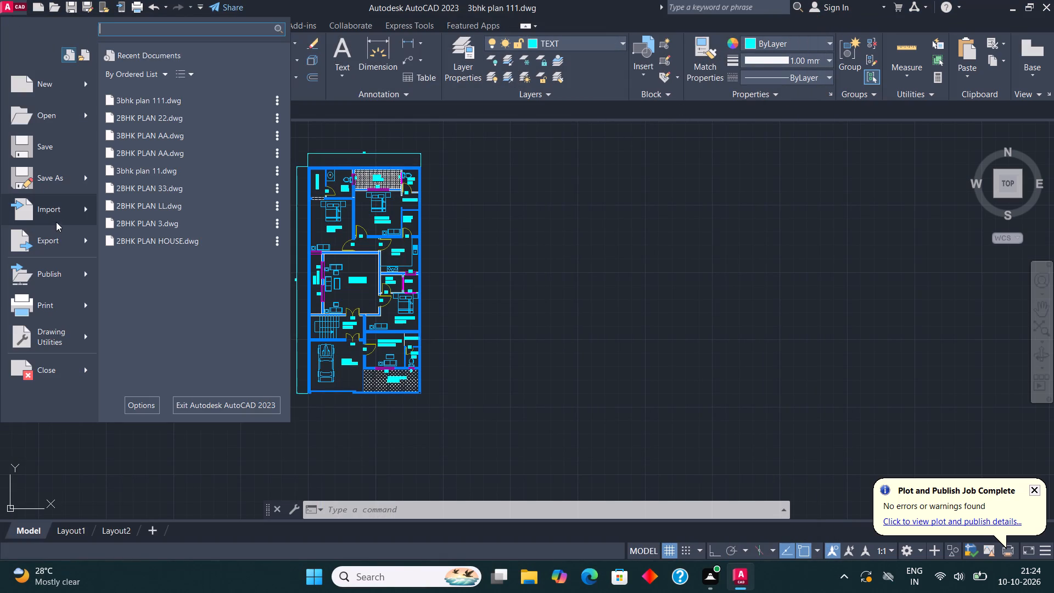
click(53, 243)
click(197, 108)
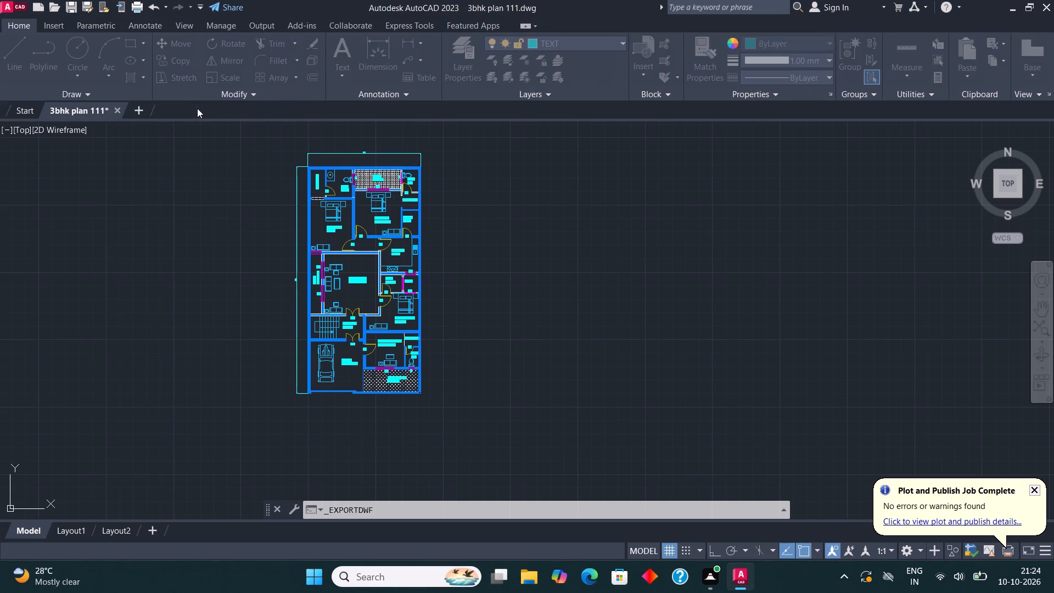
click(747, 404)
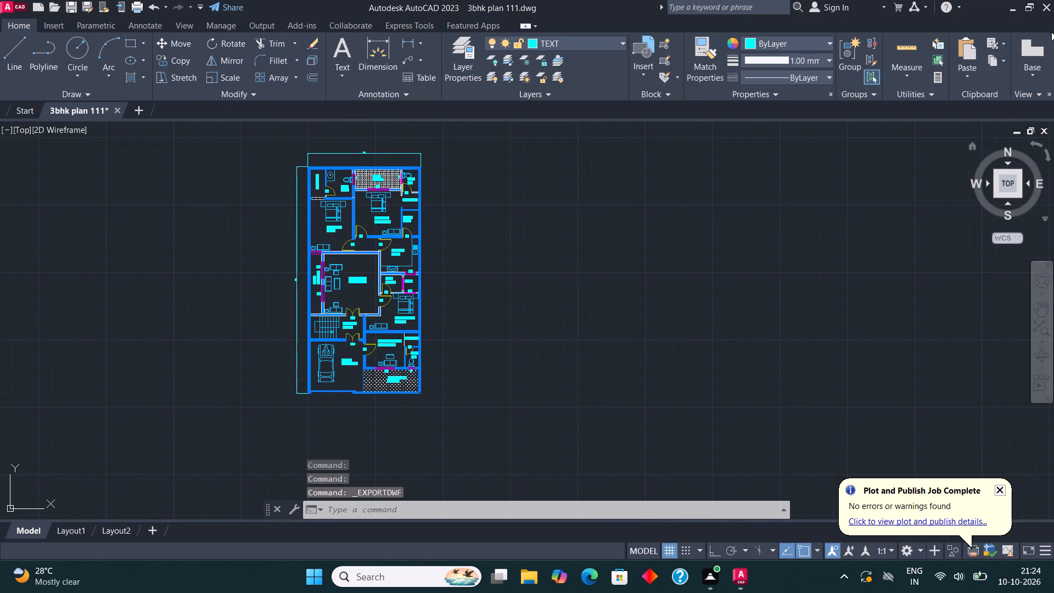
Exit AutoCAD from the 3bhk plan 111 drawing.
click(1046, 8)
click(502, 315)
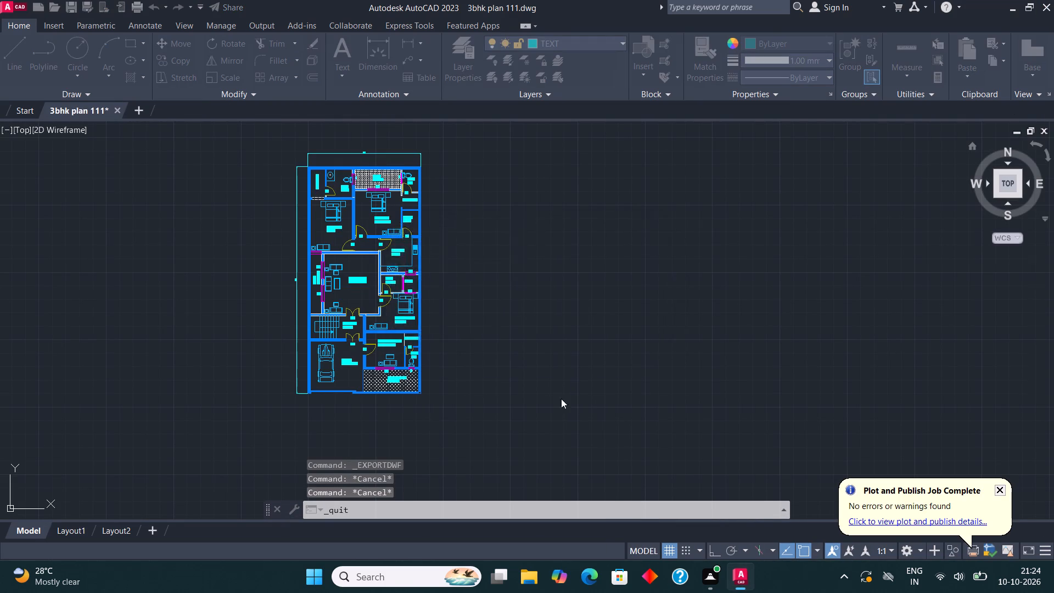